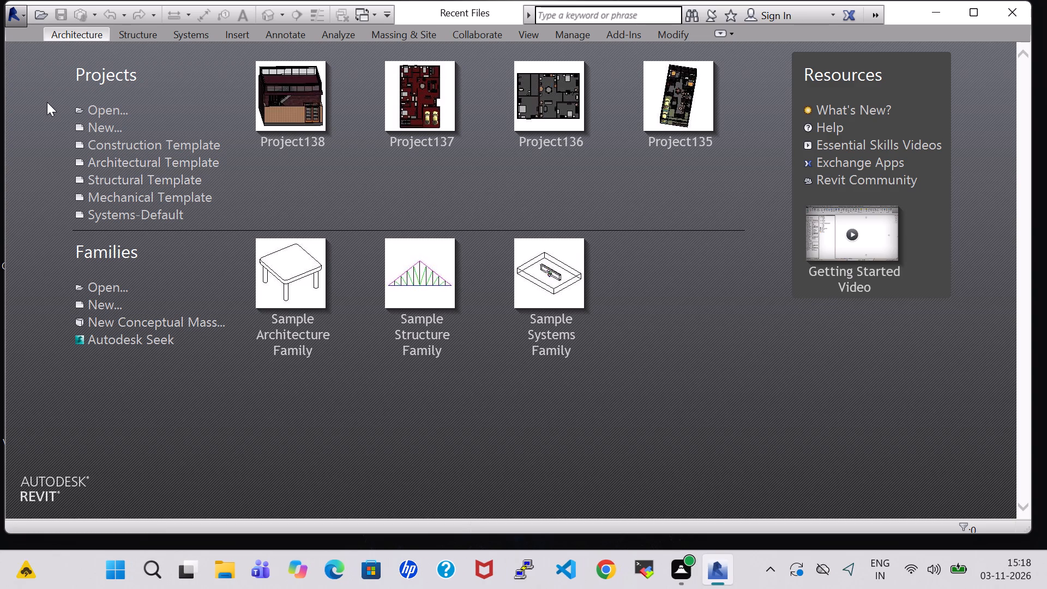
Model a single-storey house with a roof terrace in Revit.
Create a new project from the Architectural Template.
click(88, 128)
click(478, 243)
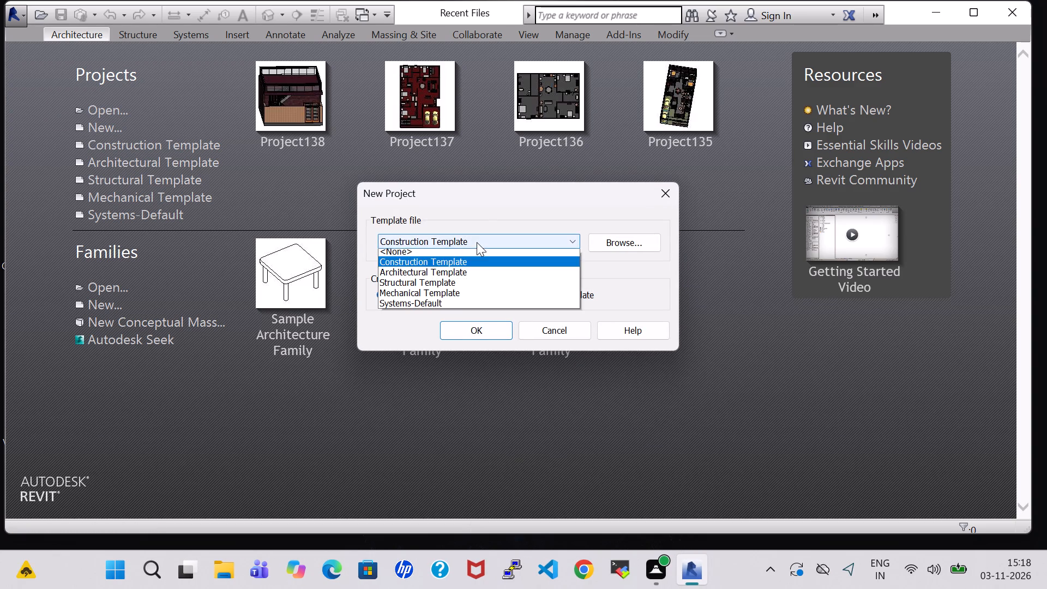
click(468, 273)
click(478, 327)
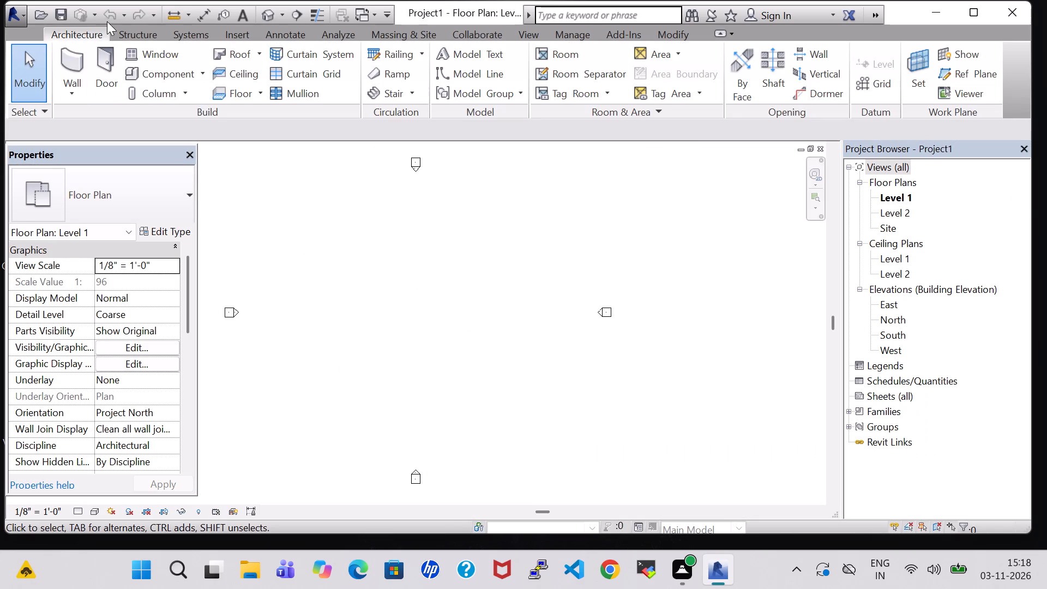
Draw the building's horizontal north exterior wall 40'7" long in Generic - 8" with a 10' unconnected height, inside the elevation markers.
scroll(161, 60, down, 2)
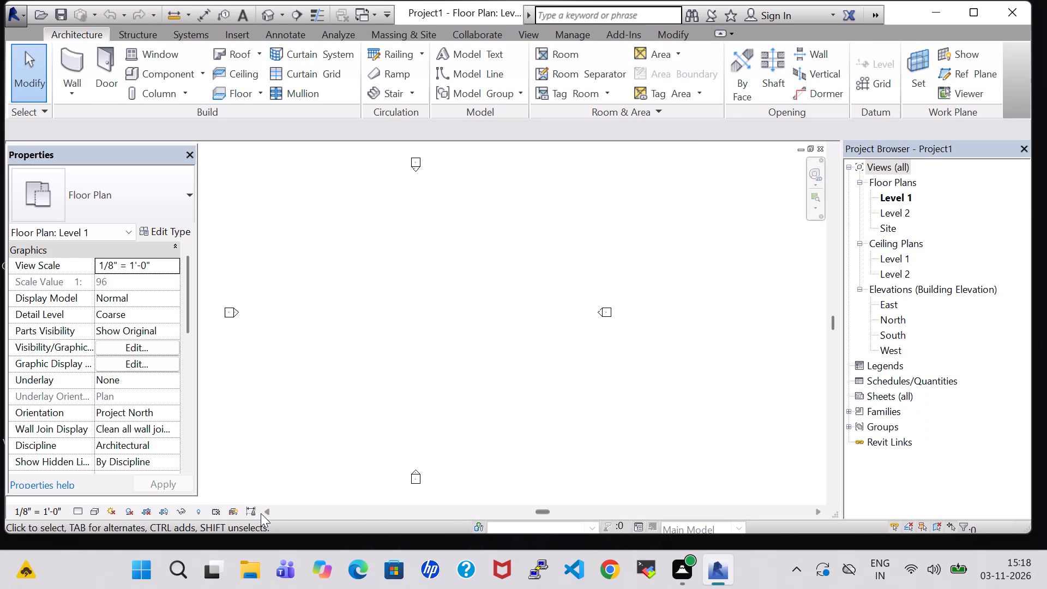
click(269, 514)
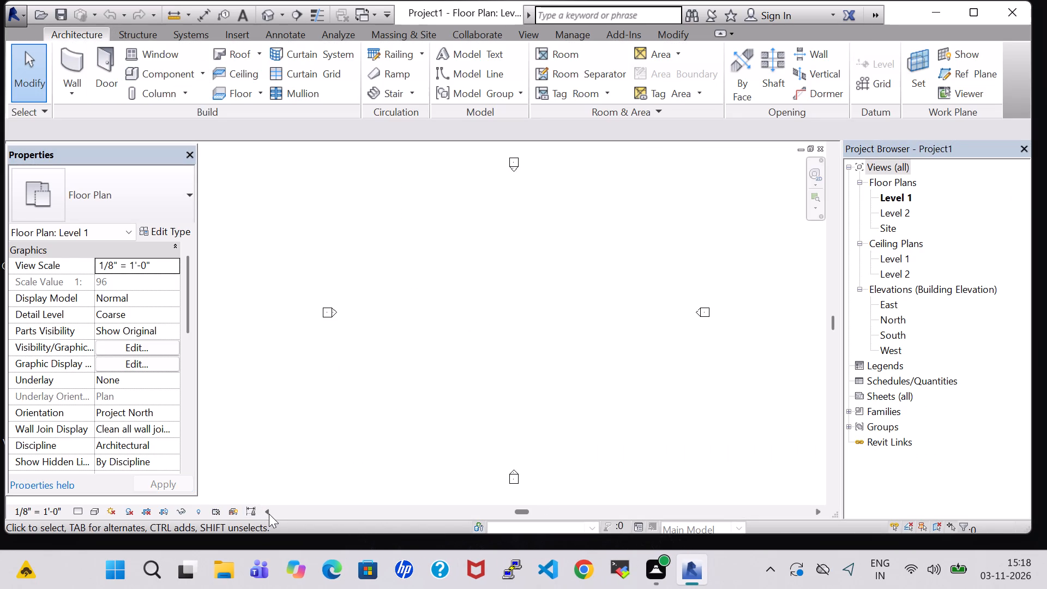
click(61, 64)
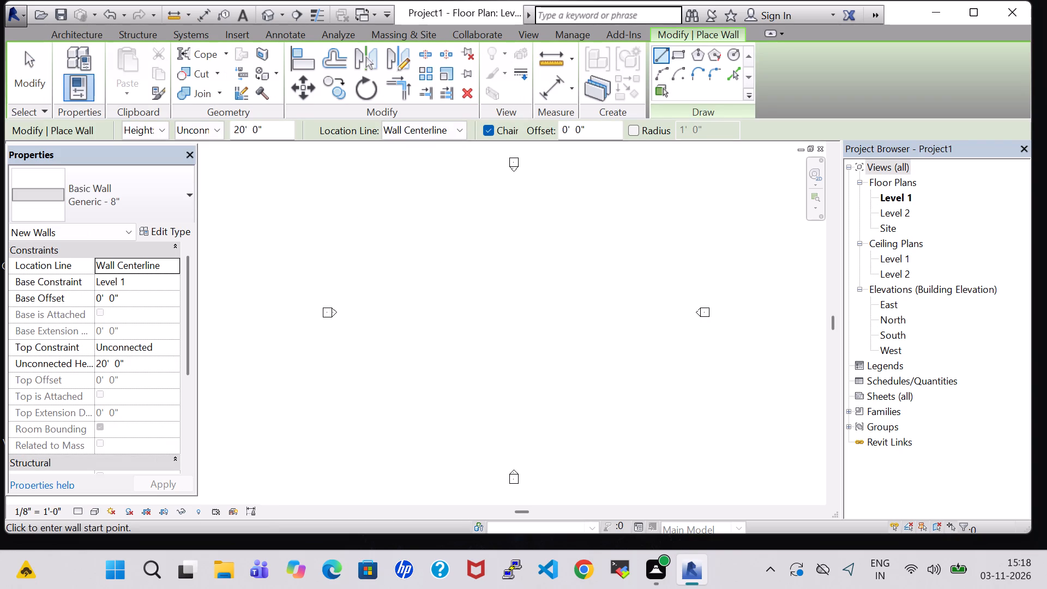
click(240, 136)
key(BackSpace)
key(1)
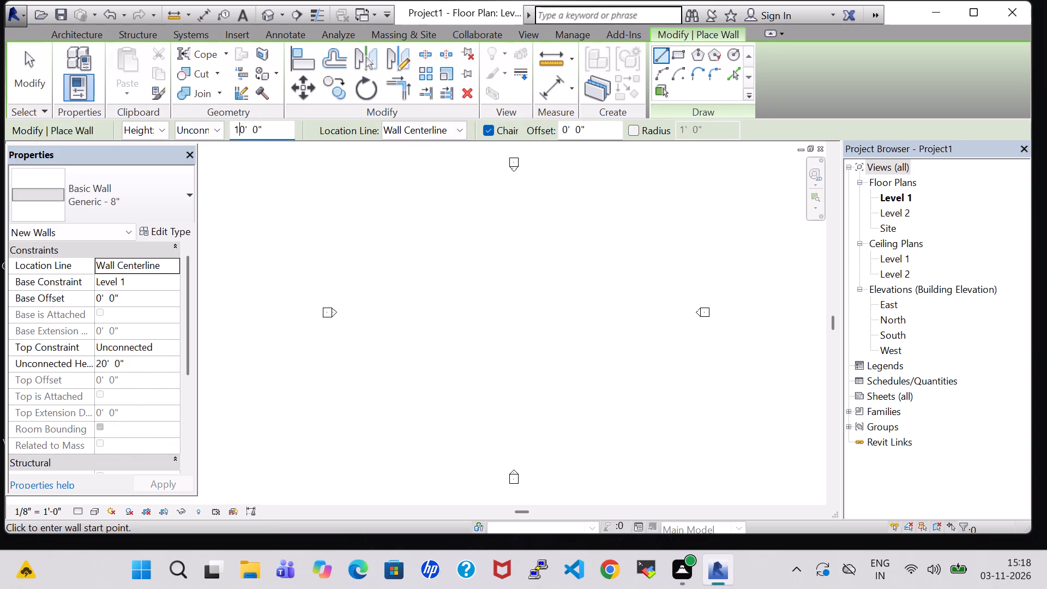
click(442, 241)
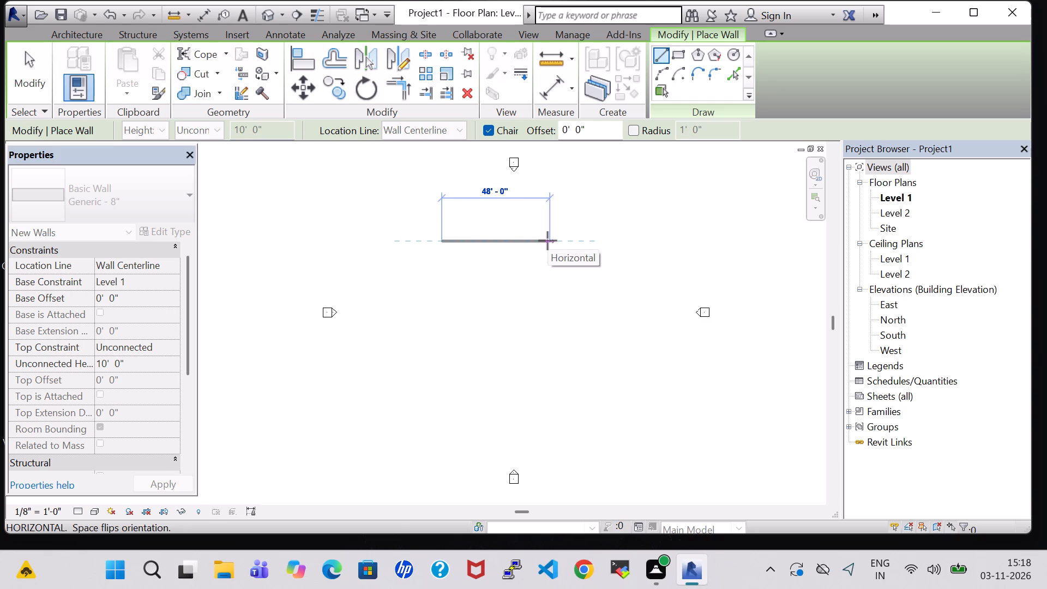
text(40)
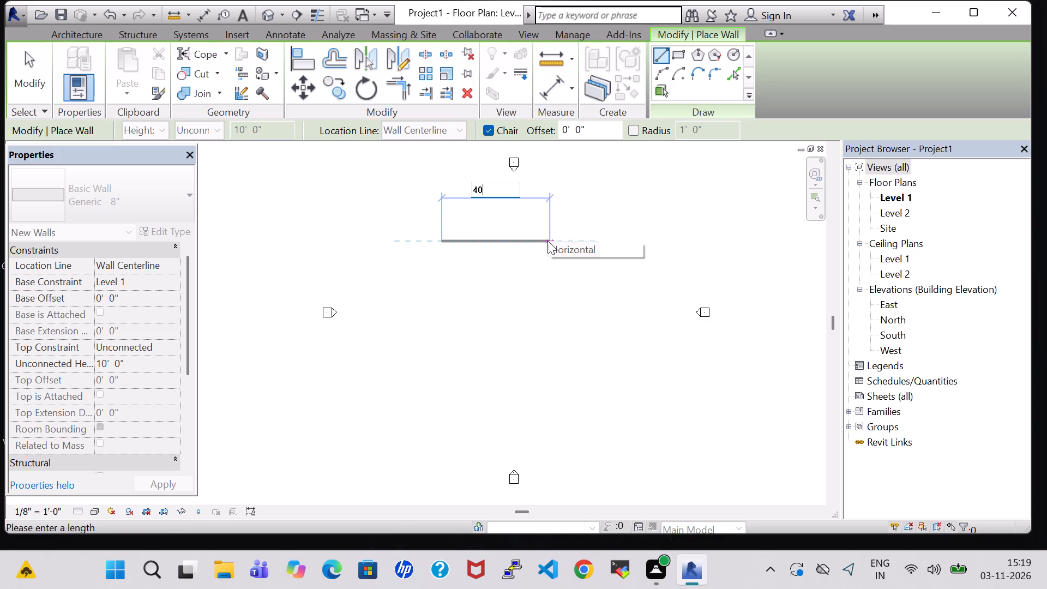
key(apostrophe)
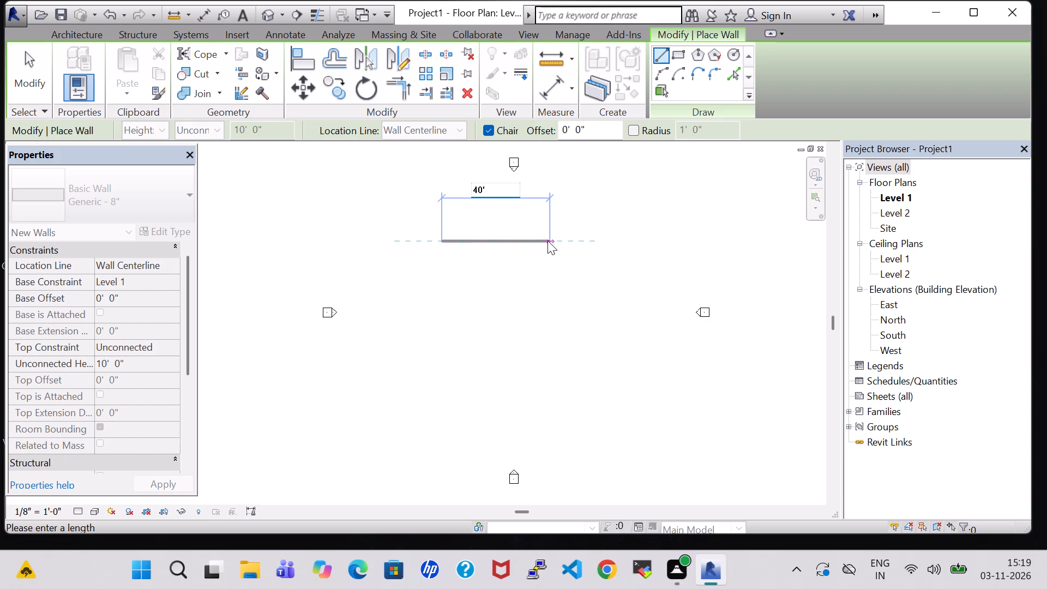
key(7)
key(shift+quotedbl)
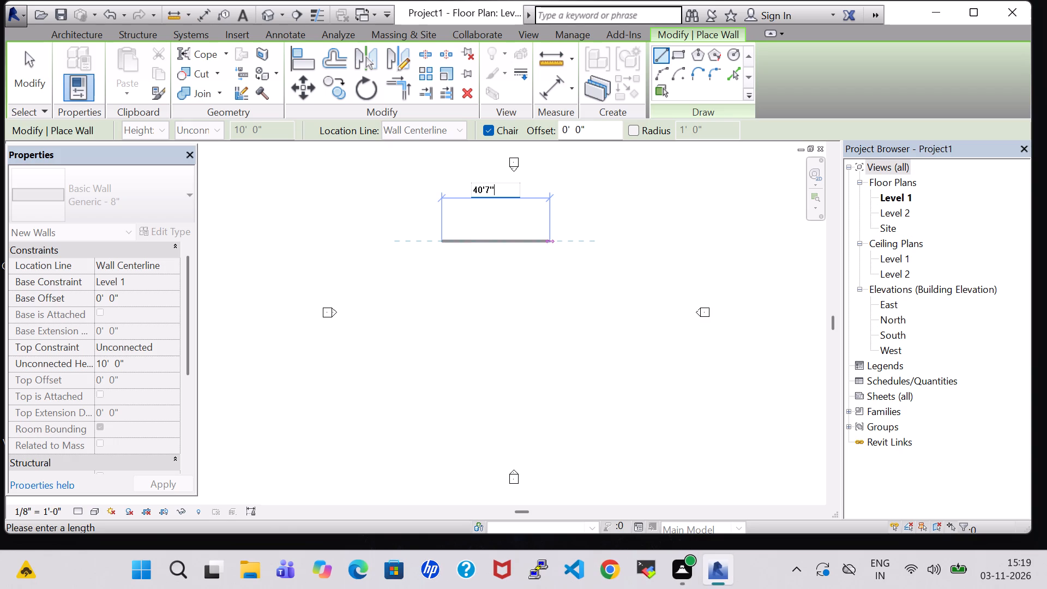
key(Return)
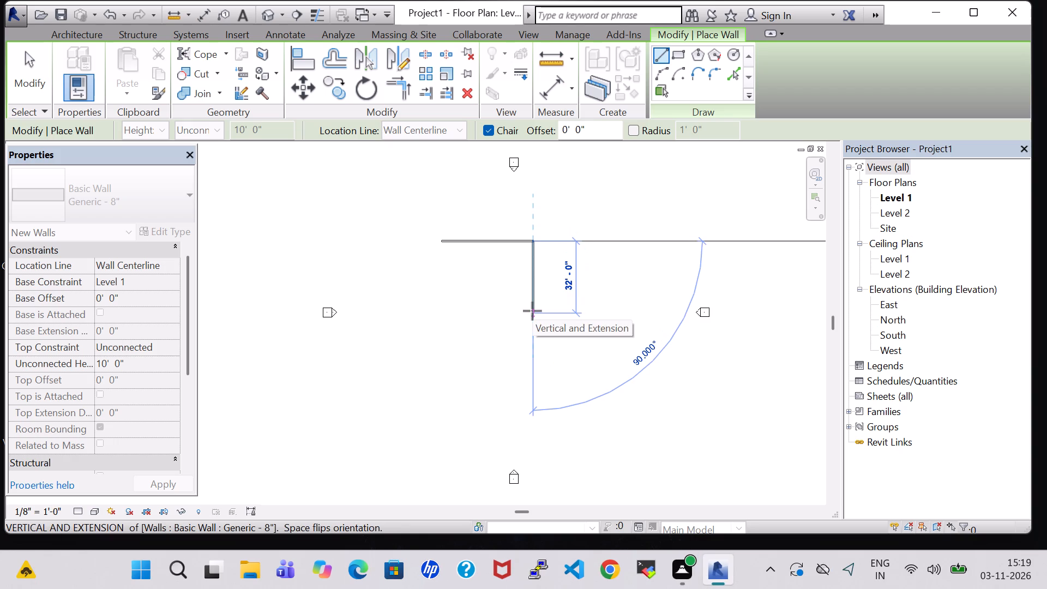
Continue with a 60'11" east wall running south, and close the rectangle with the south and west exterior walls.
key(6)
key(0)
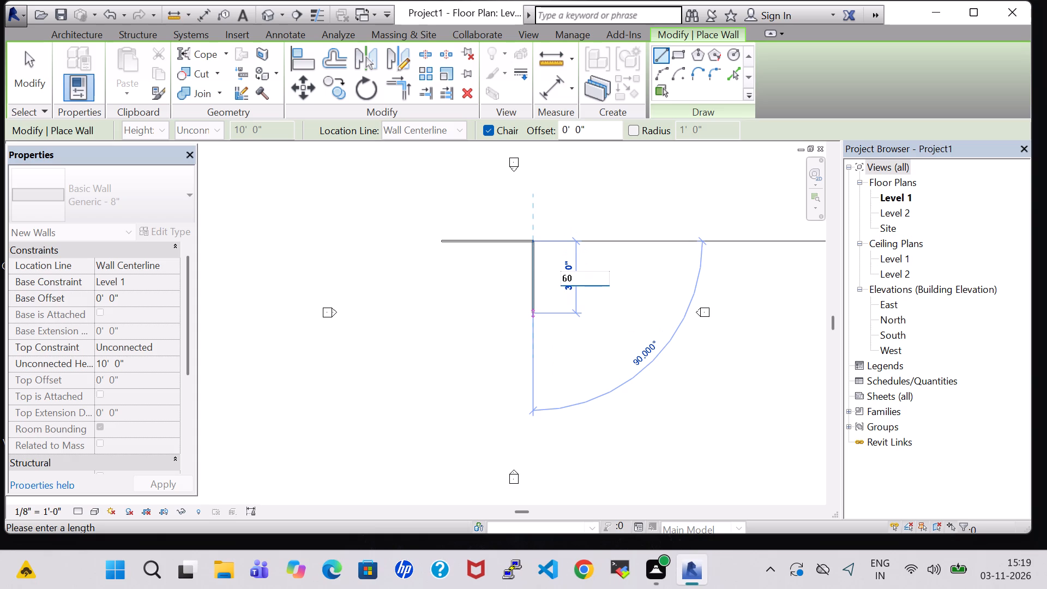
key(apostrophe)
text(11)
key(shift+quotedbl)
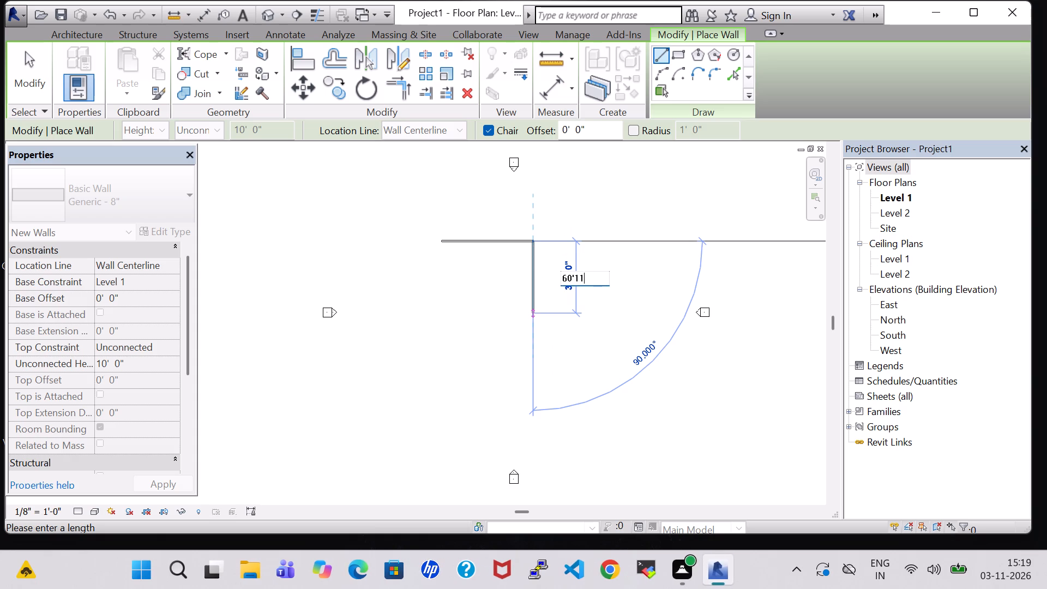
key(Return)
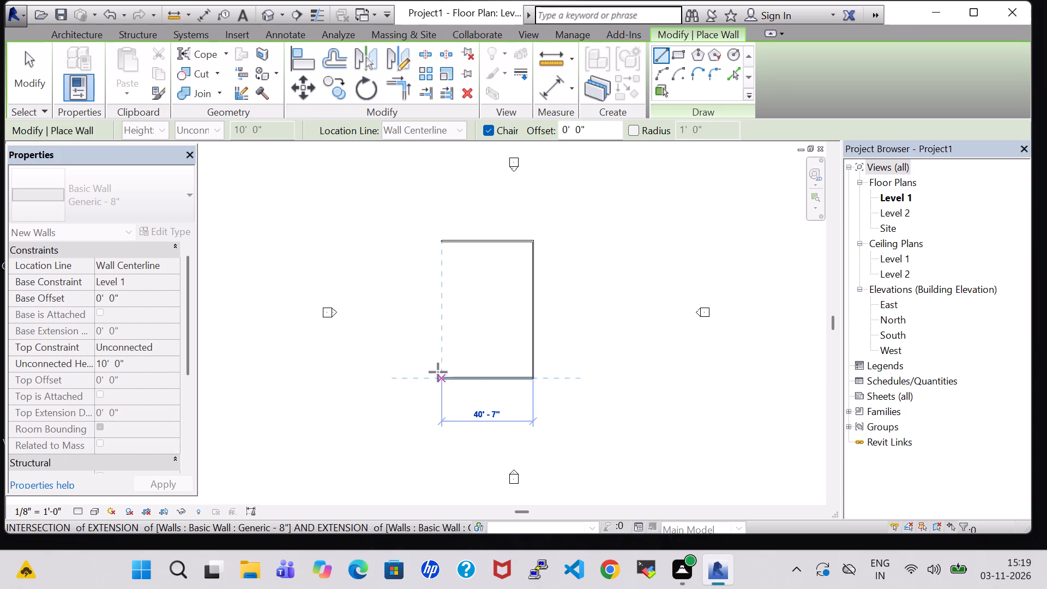
click(441, 377)
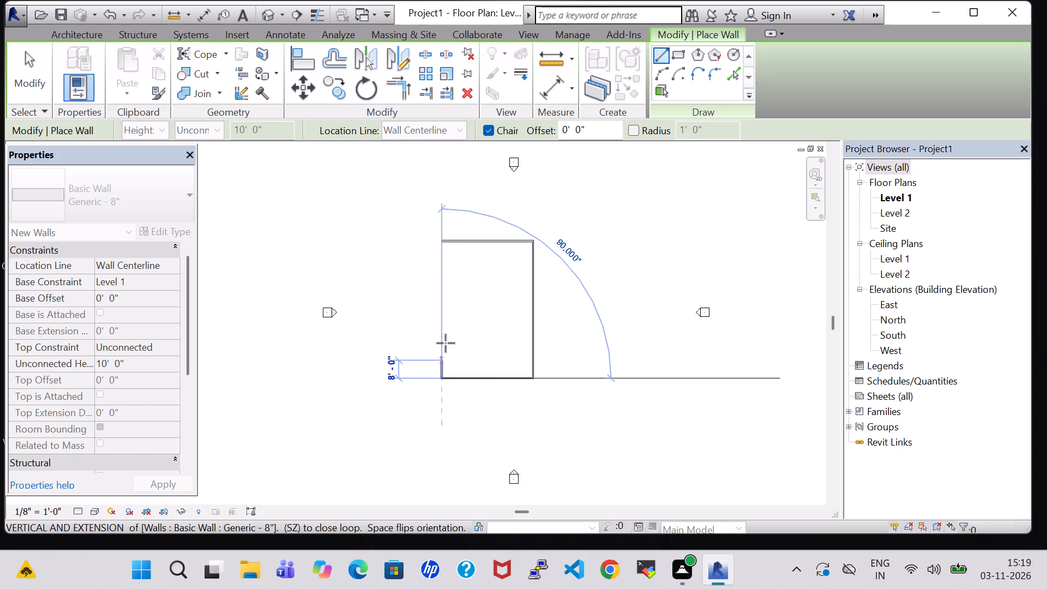
click(438, 238)
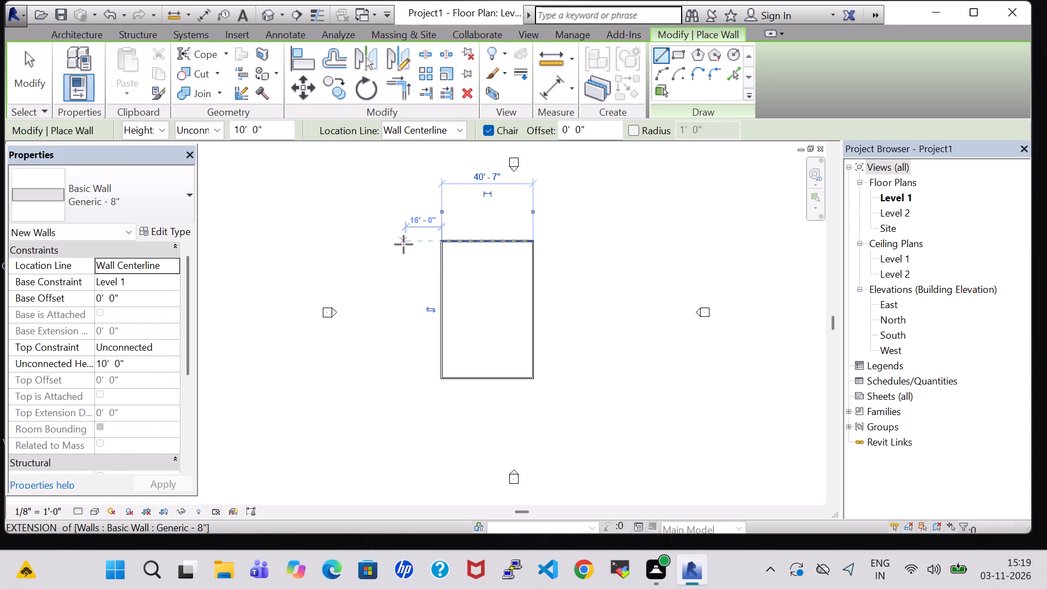
key(Escape)
key(Escape)
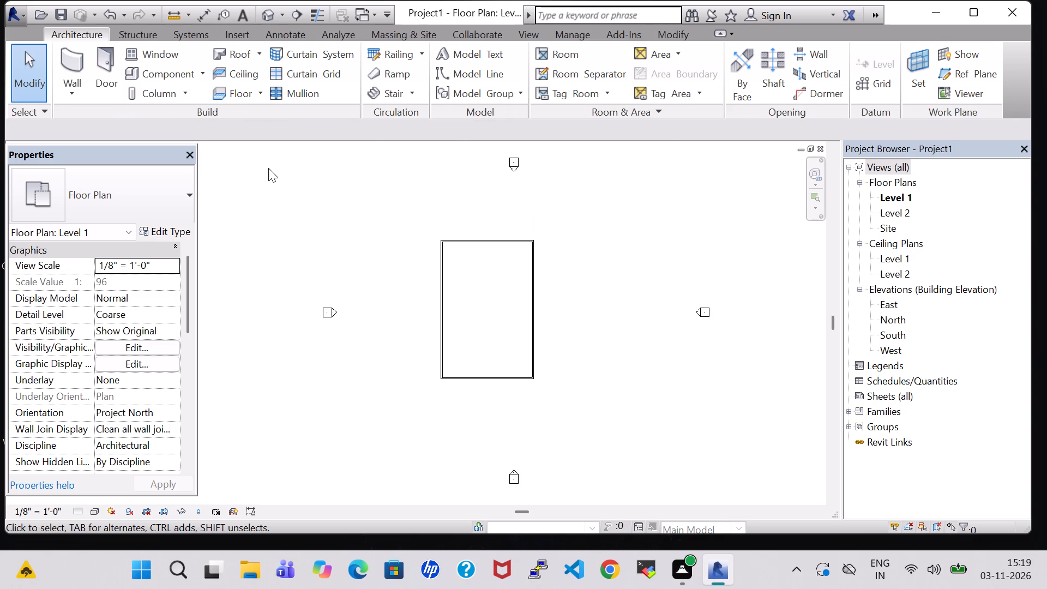
Draw a 5'1" horizontal interior wall eastward from the west exterior wall, starting 8'1" below the northwest corner.
scroll(485, 214, up, 4)
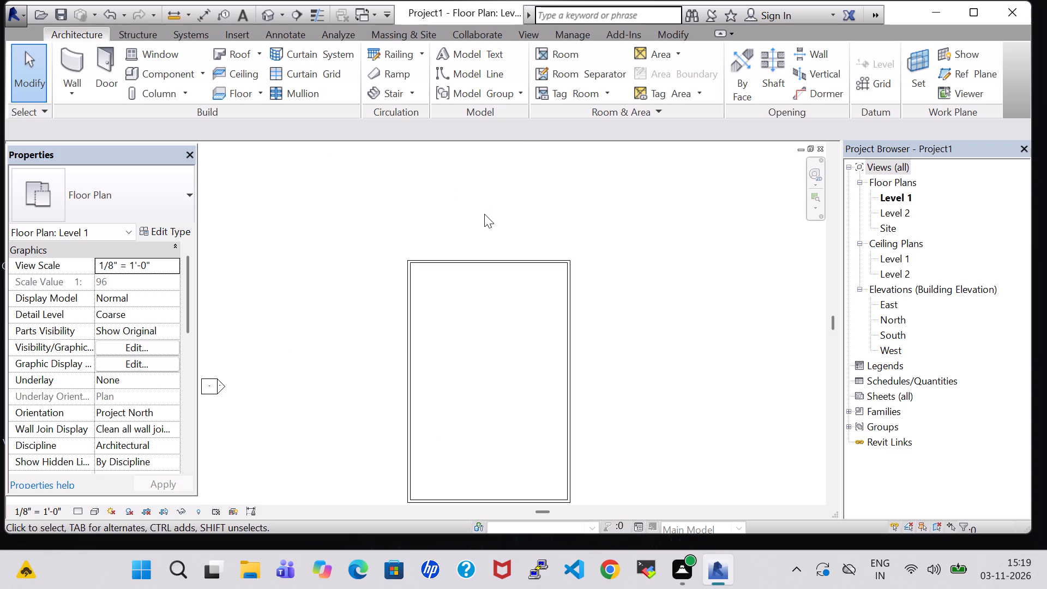
scroll(484, 214, up, 1)
middle_drag(476, 214, 555, 206)
scroll(509, 216, up, 1)
scroll(462, 199, down, 2)
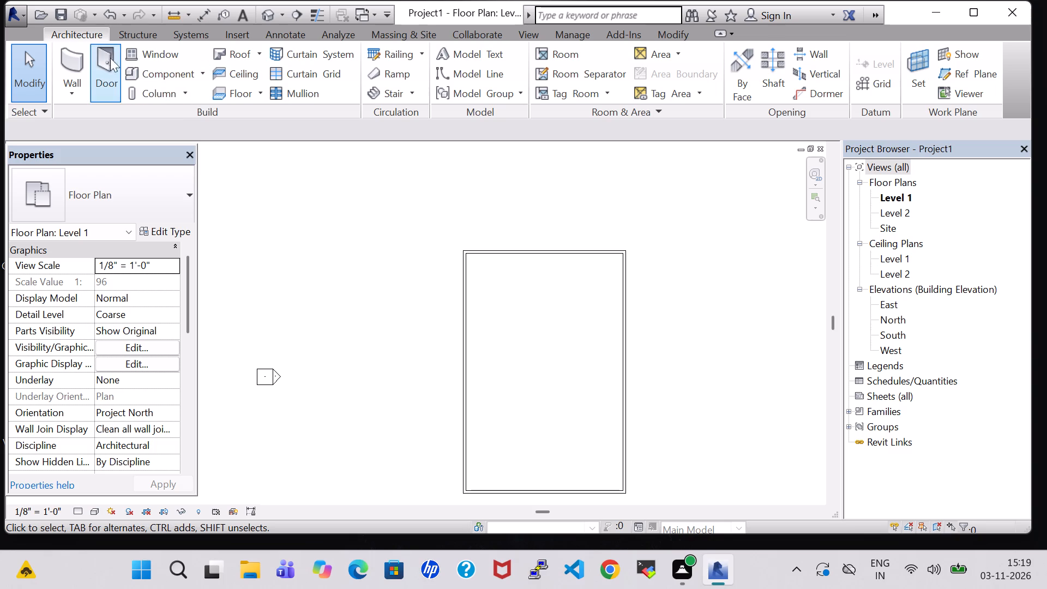
click(74, 61)
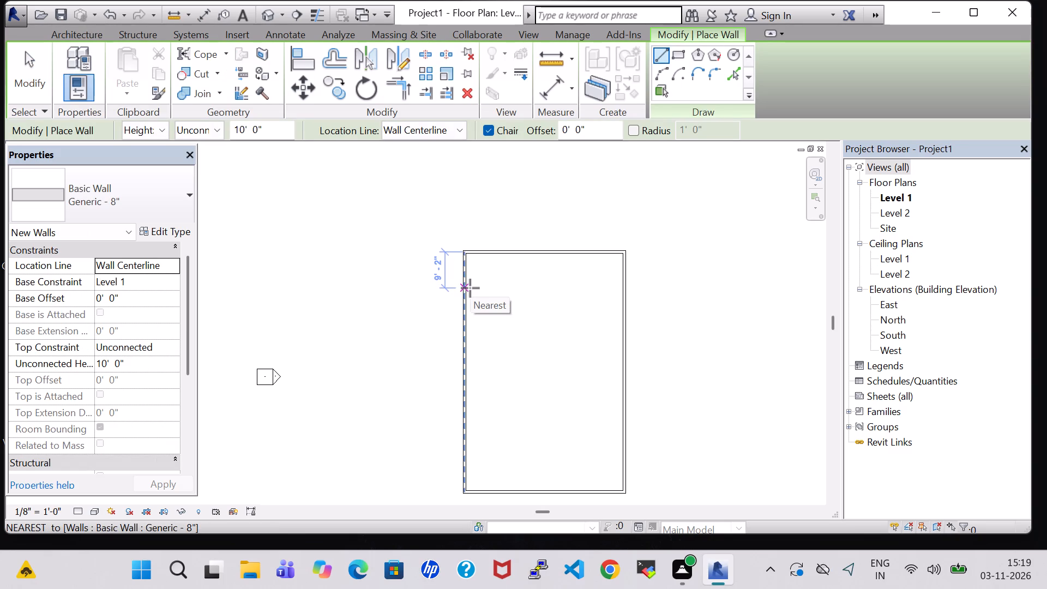
key(8)
key(apostrophe)
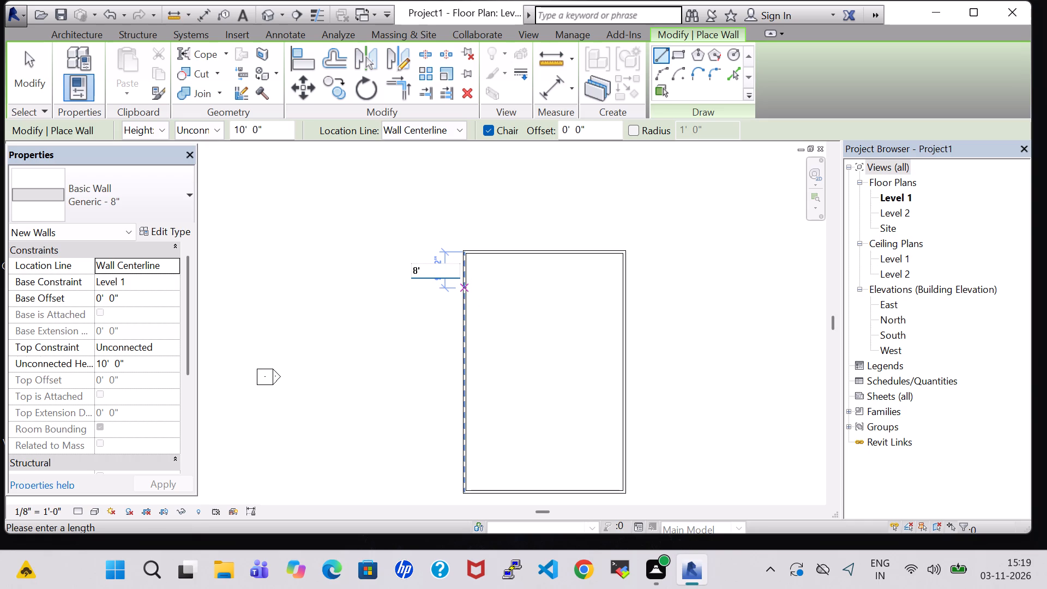
key(1)
key(shift+quotedbl)
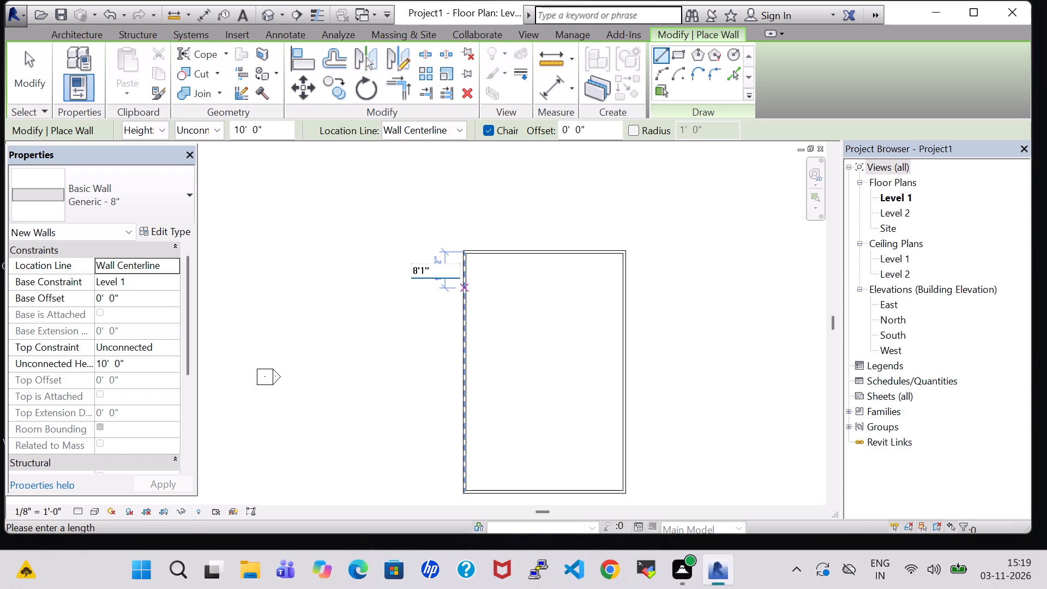
key(Return)
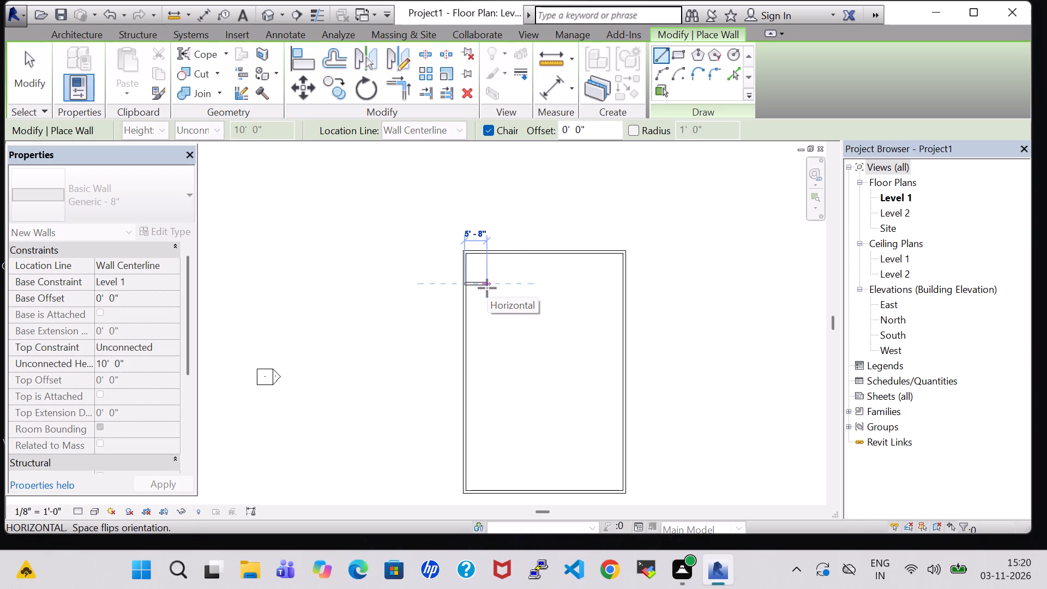
key(5)
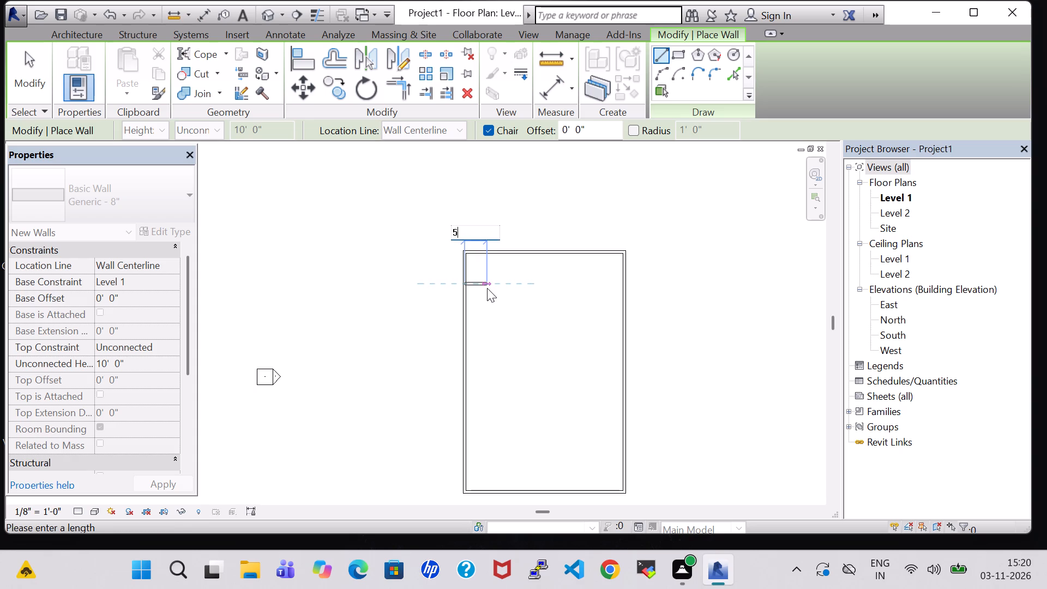
key(apostrophe)
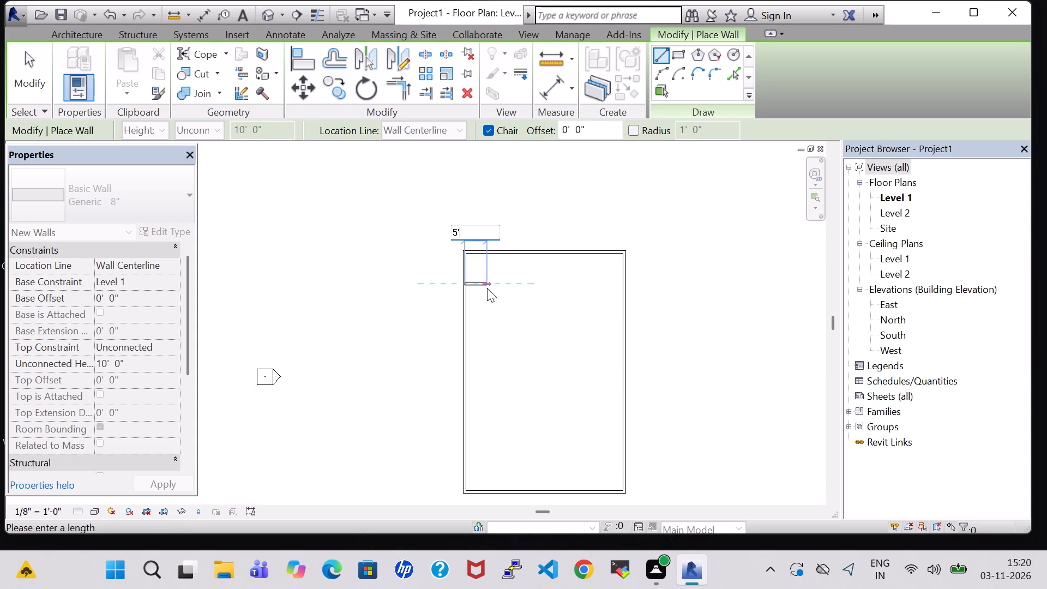
key(1)
key(shift+quotedbl)
key(Return)
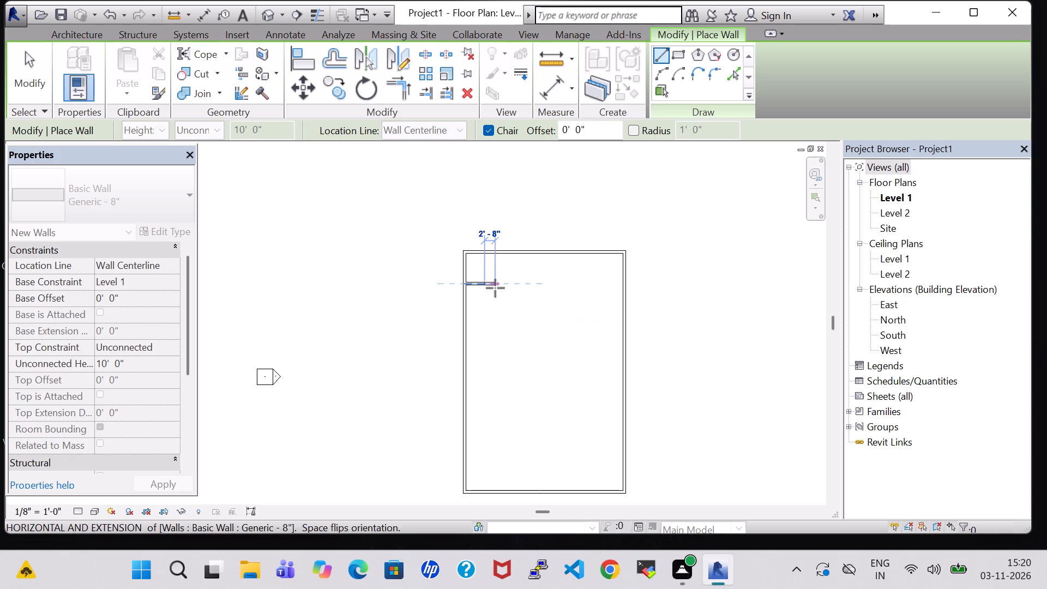
Extend the interior partition eastward with an 11'8" wall segment starting at the short wall's free end.
scroll(486, 286, up, 7)
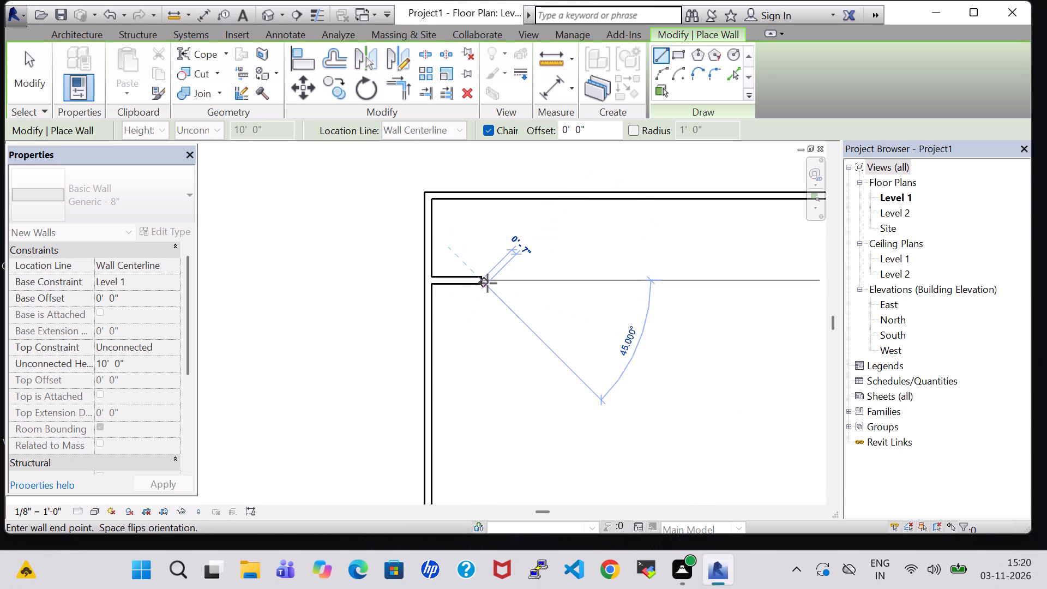
key(Escape)
click(482, 281)
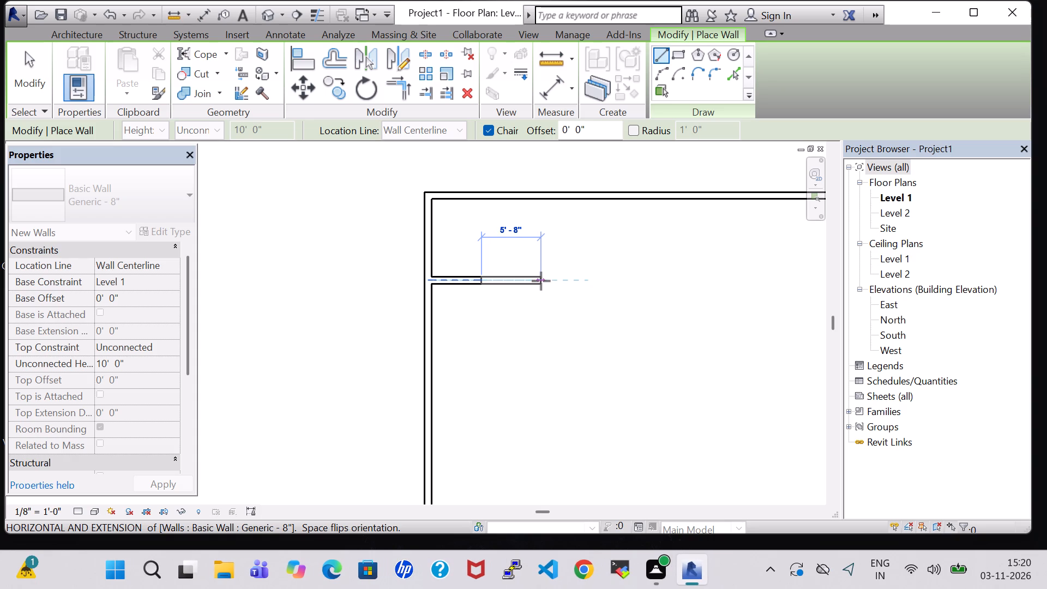
text(11)
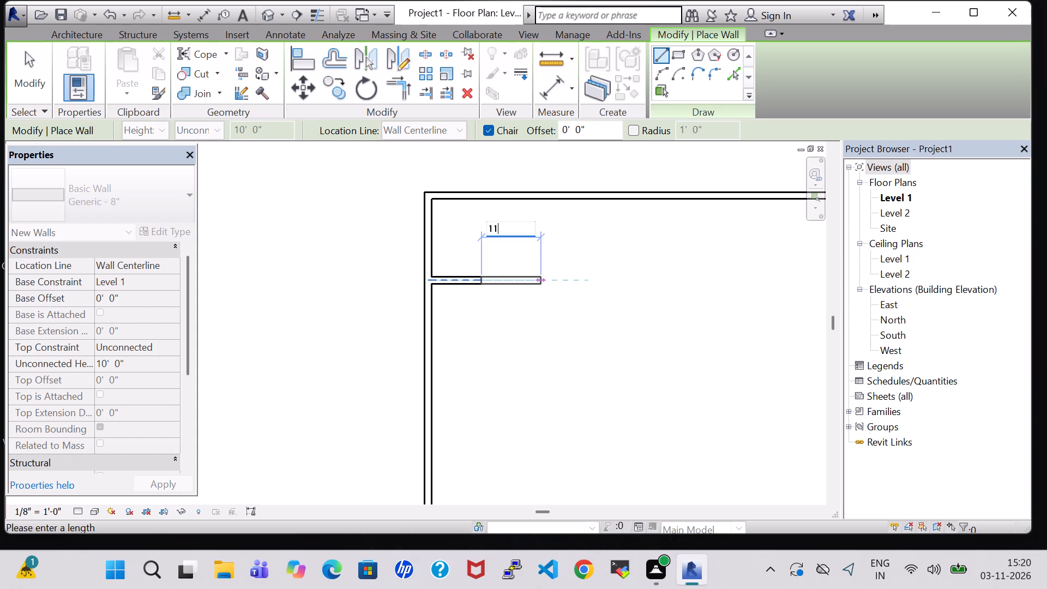
key(apostrophe)
key(8)
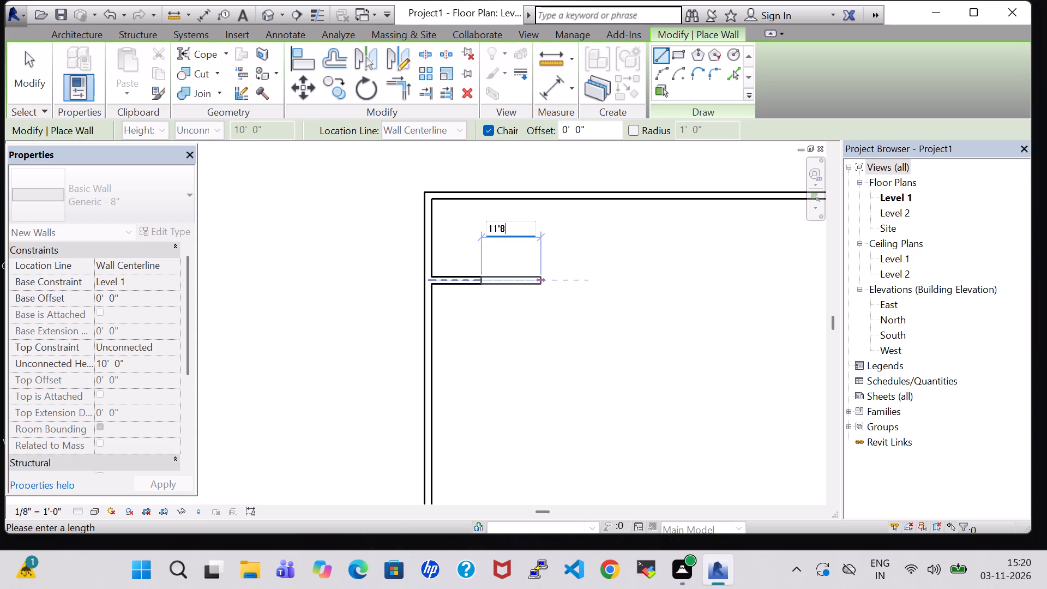
key(shift+quotedbl)
key(Return)
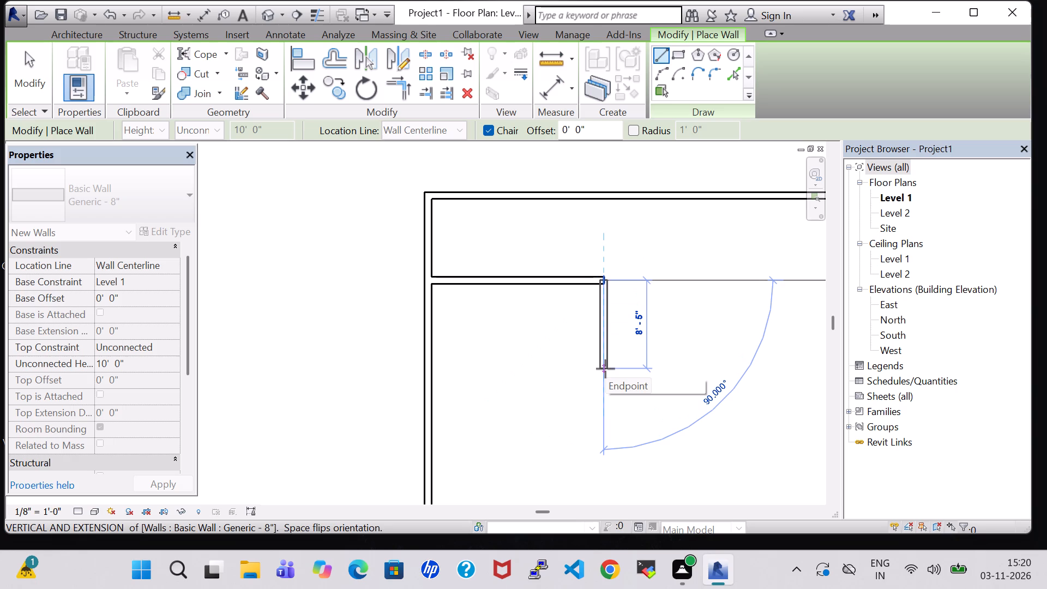
Draw a 10'2" interior wall running south from the east end of the partition.
text(10')
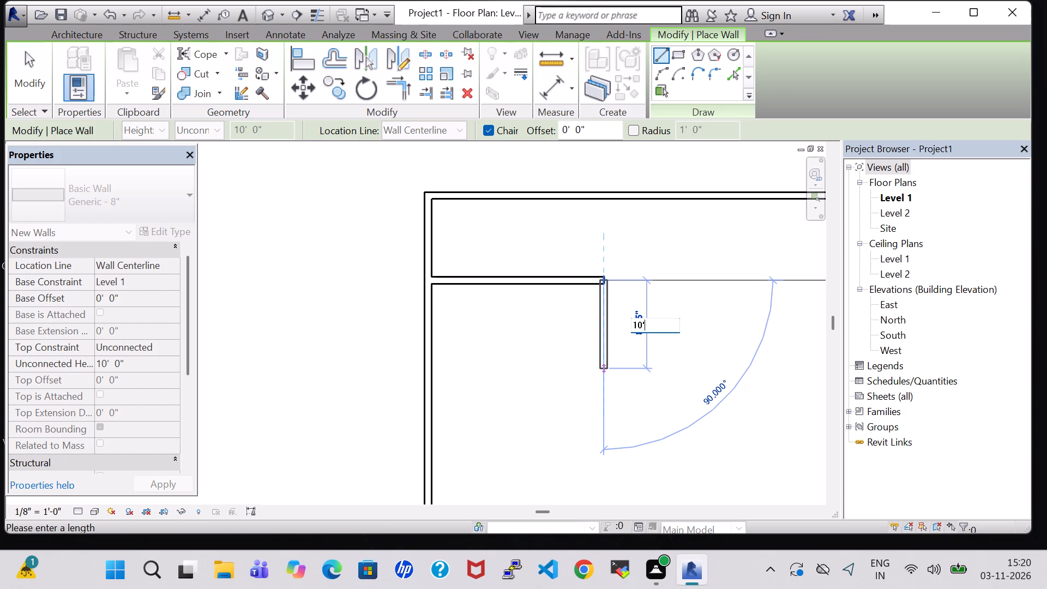
key(2)
key(shift+quotedbl)
key(Return)
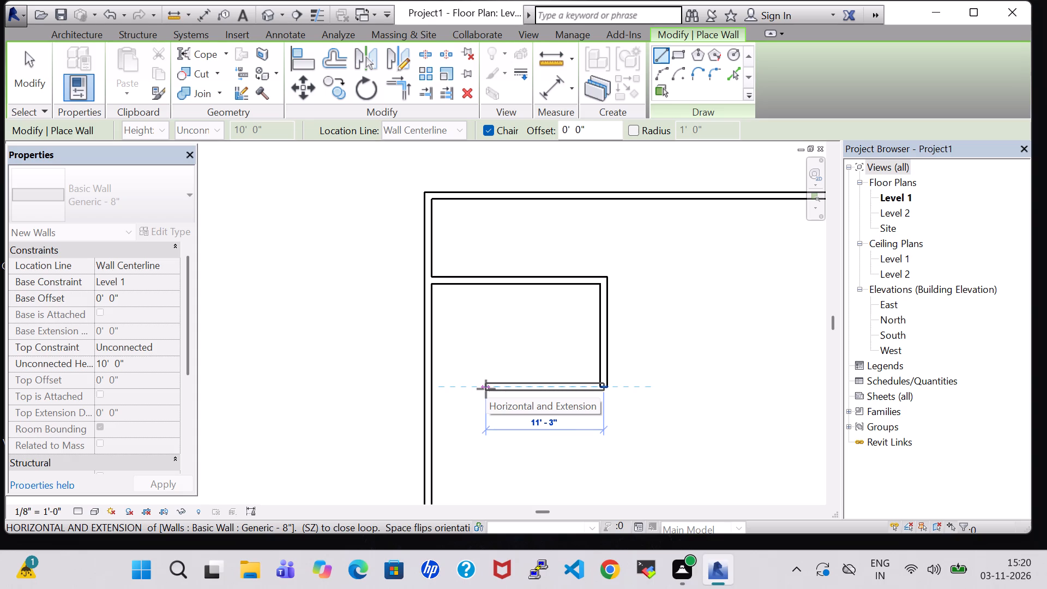
Continue with an 11'8" wall running west, and close the room with a wall north to the partition.
text(11)
key(semicolon)
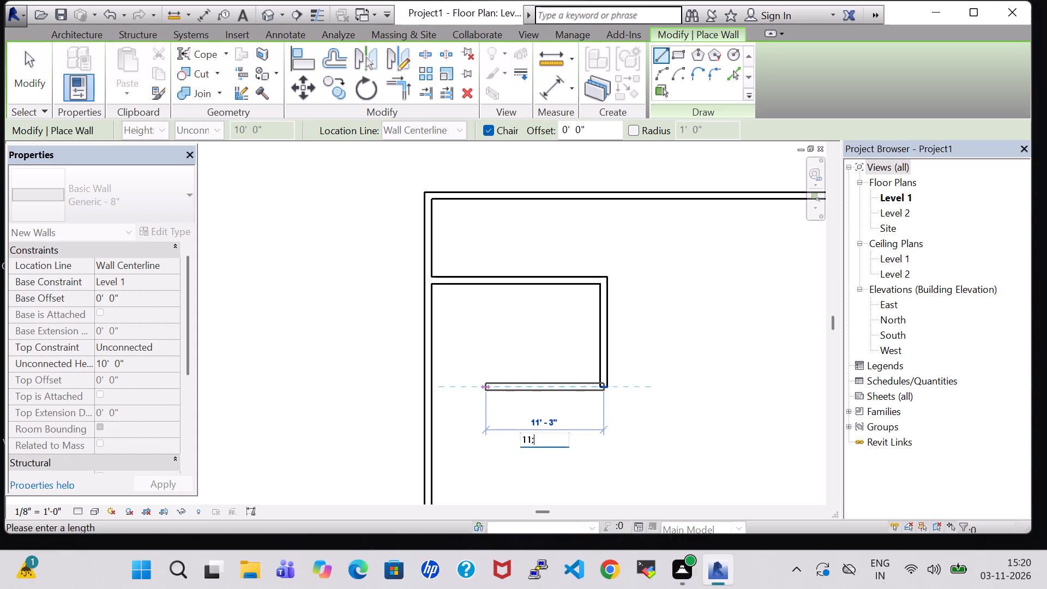
key(BackSpace)
key(apostrophe)
key(8)
key(shift+quotedbl)
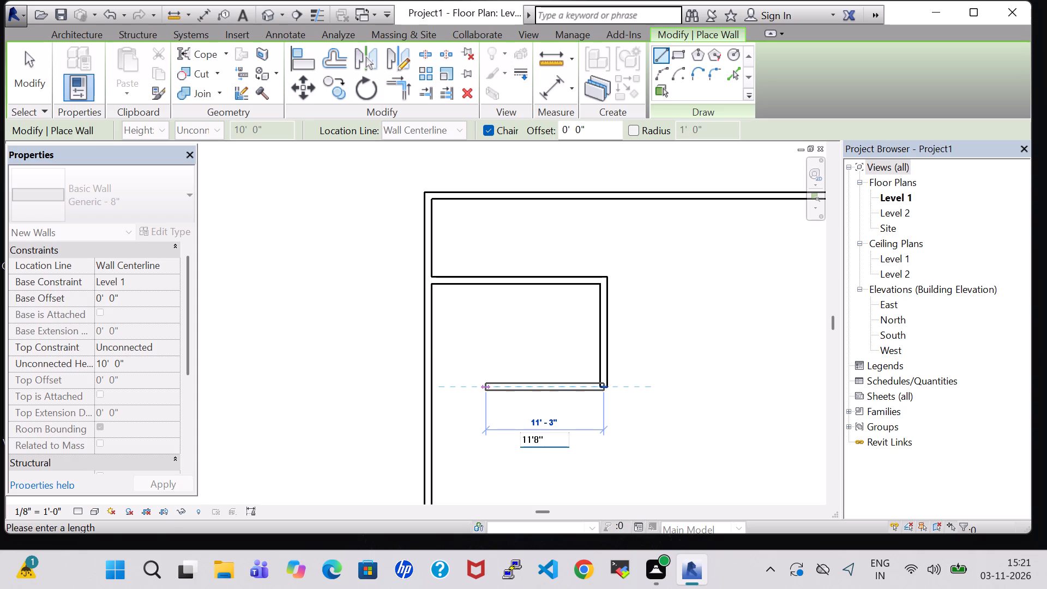
key(Return)
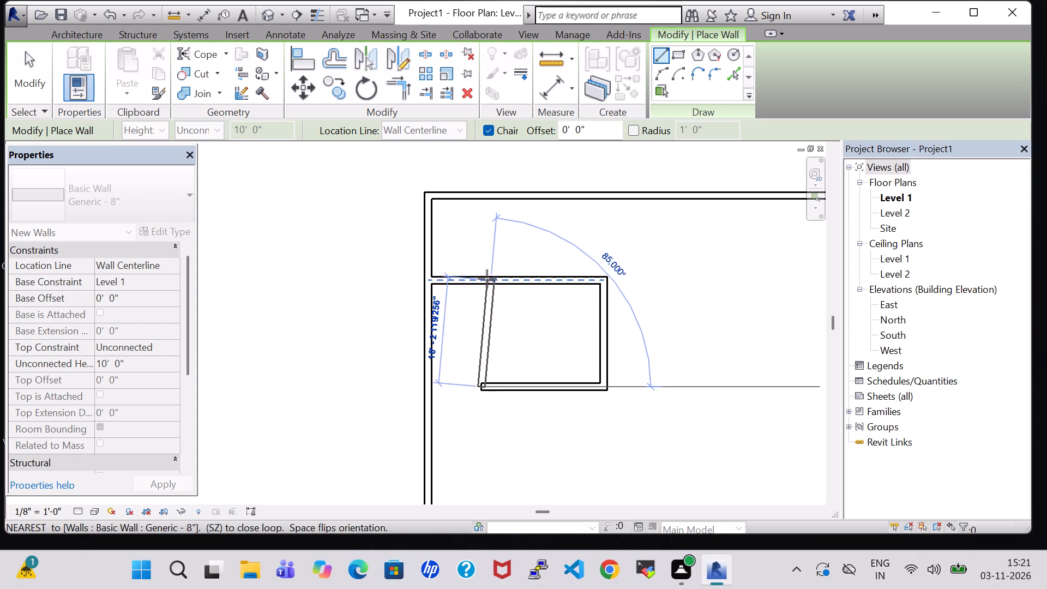
click(480, 283)
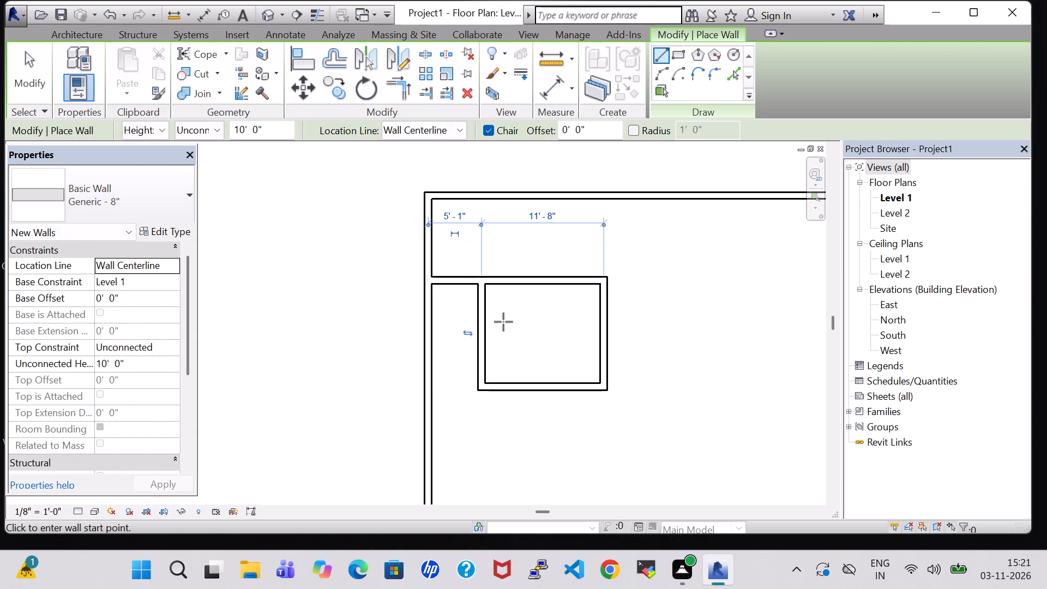
key(Escape)
key(Escape)
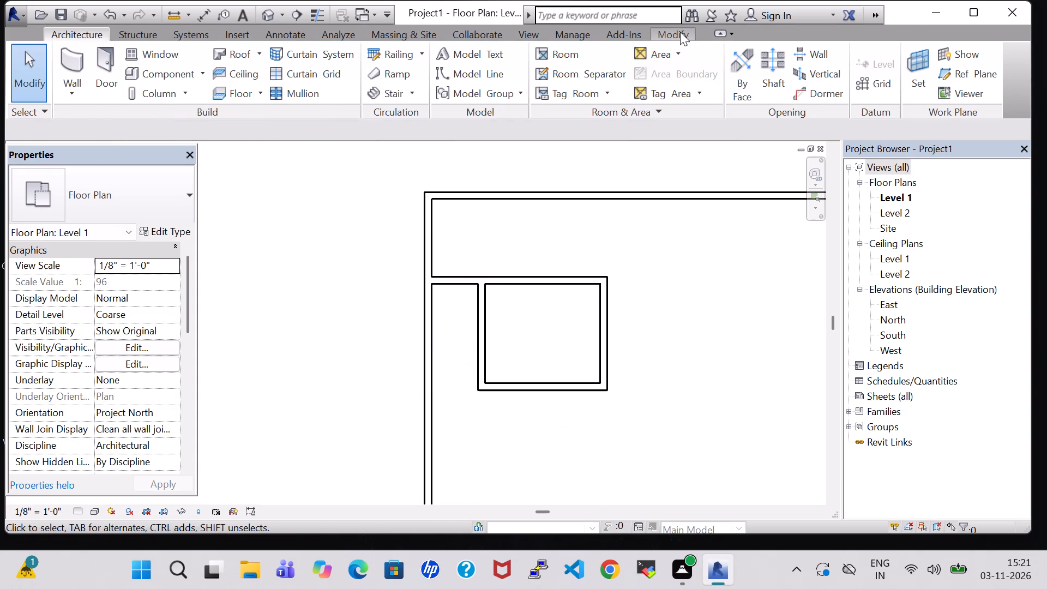
Split the partition at the room's northwest corner and delete the short segment joining it to the west exterior wall.
click(680, 32)
click(428, 54)
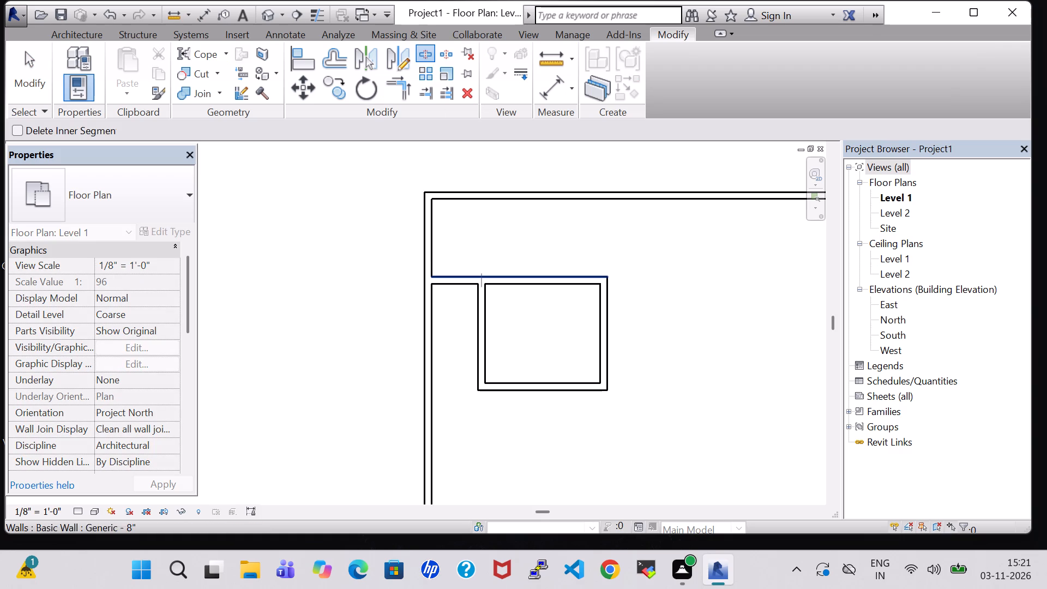
click(483, 278)
key(Escape)
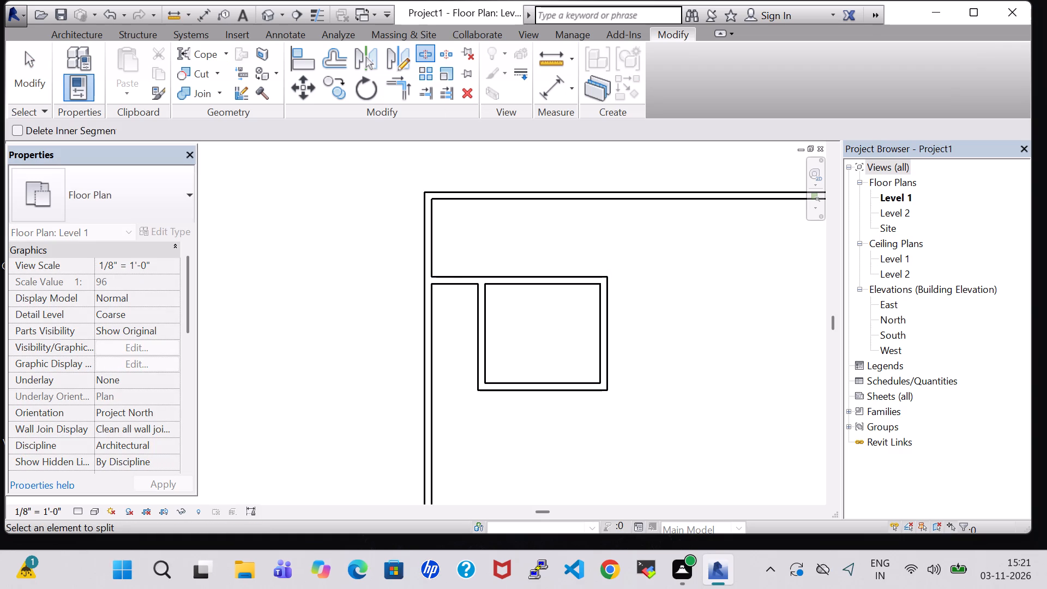
key(Escape)
click(452, 286)
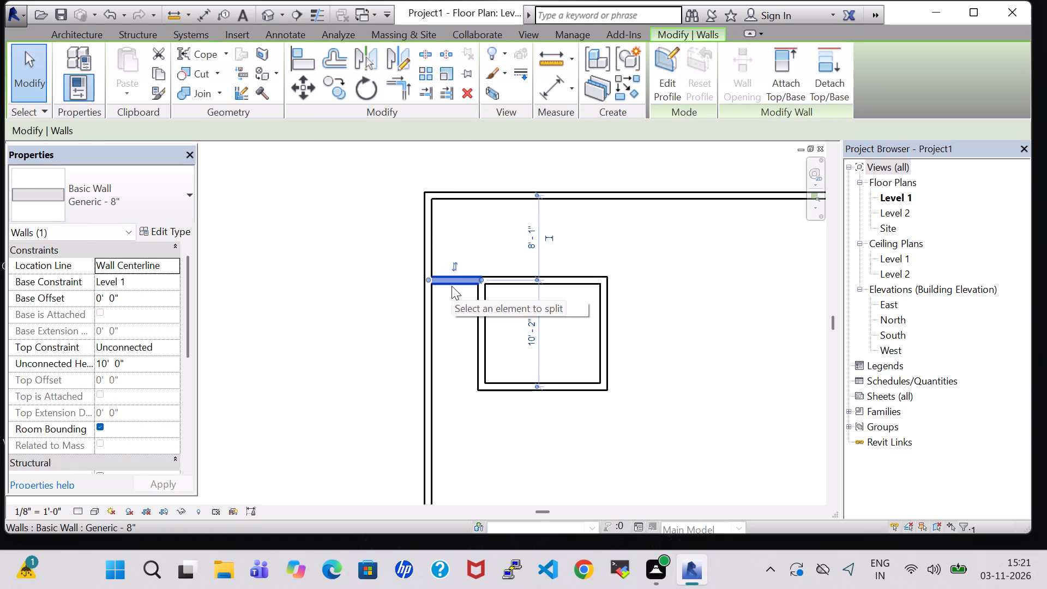
key(Delete)
Check the distance between the west exterior wall and the room's west wall with an aligned dimension.
text(DI)
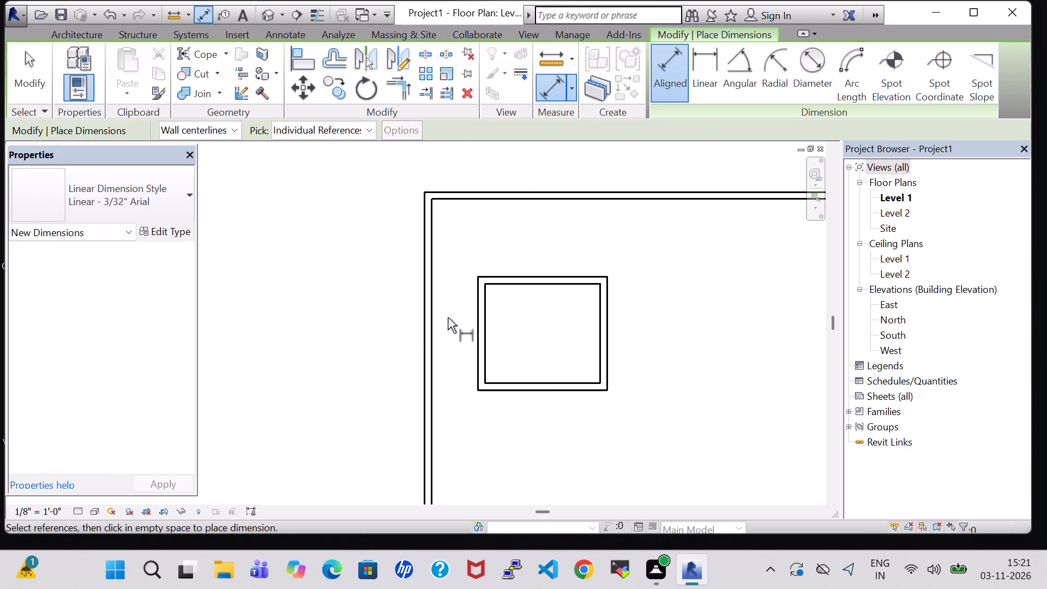
click(426, 326)
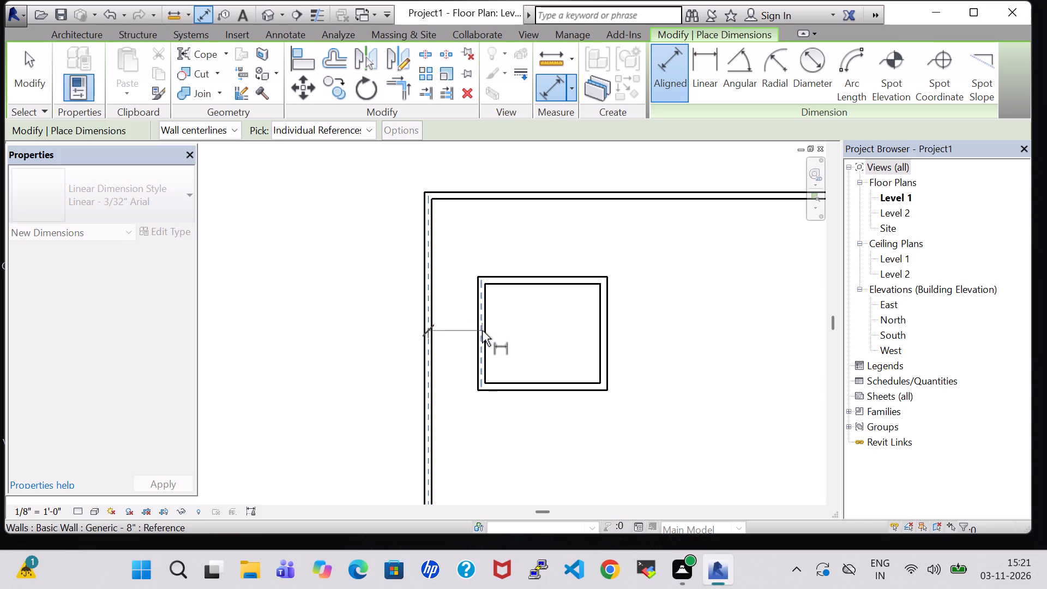
click(482, 330)
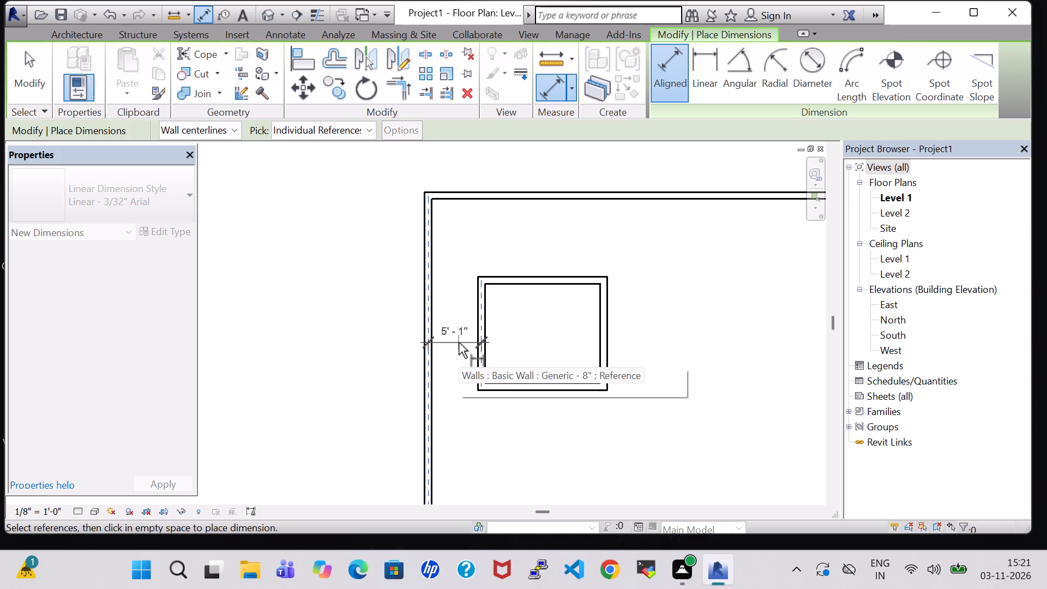
key(Escape)
key(Escape)
key(Escape)
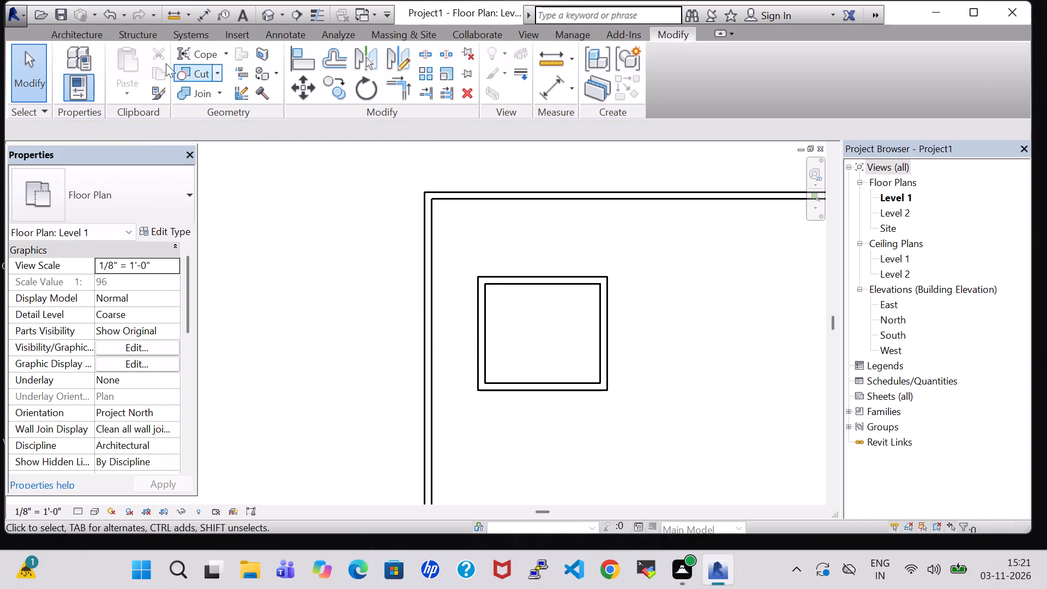
Add an adjoining room to the east with an 11'8" north wall, a 10'2" east wall and a closing south wall.
click(86, 31)
click(71, 61)
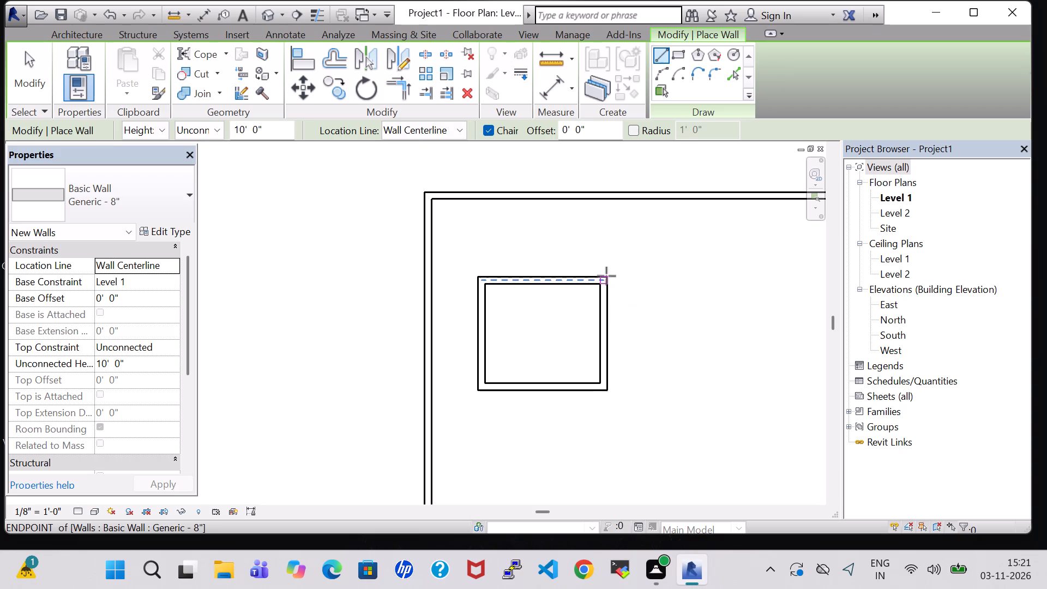
click(605, 280)
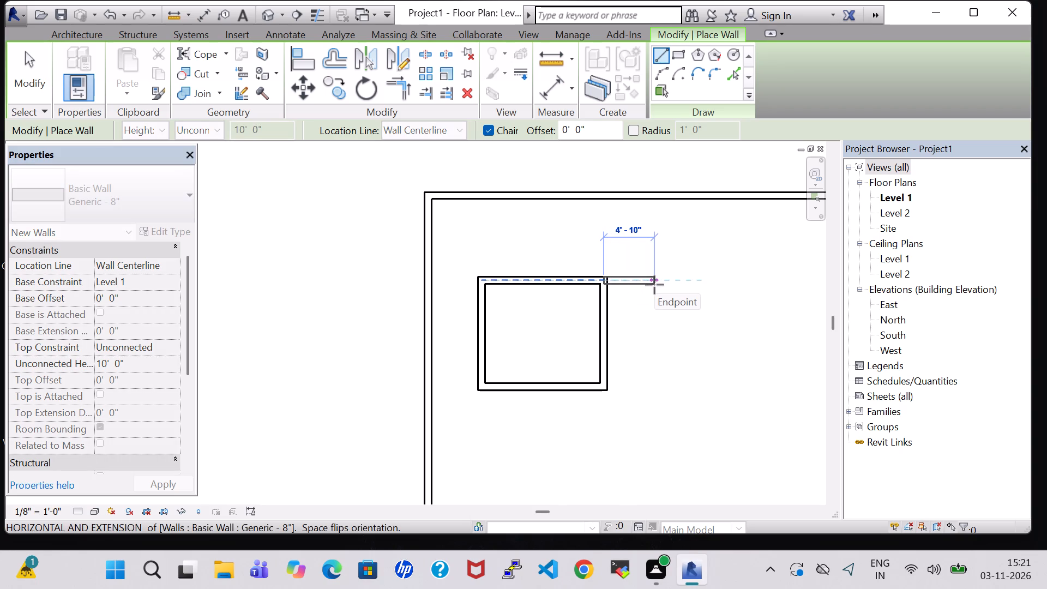
text(11'8")
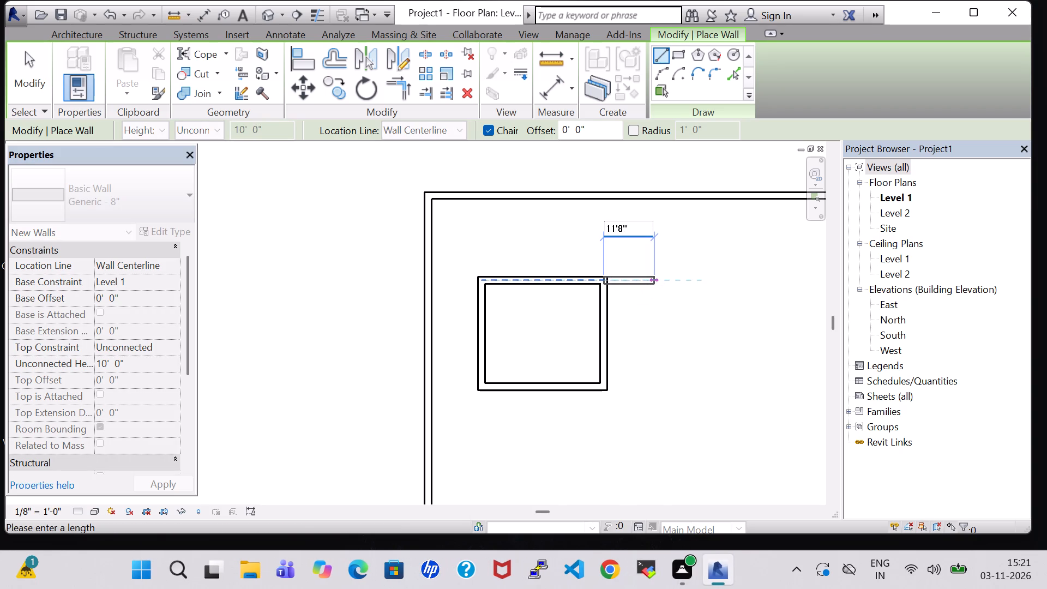
key(Return)
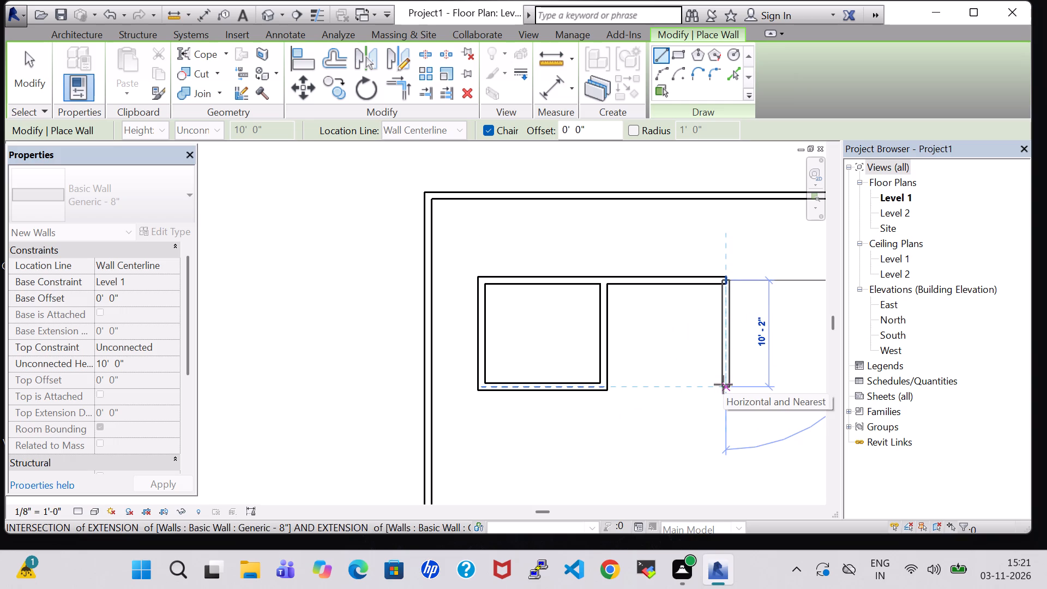
click(723, 384)
click(605, 386)
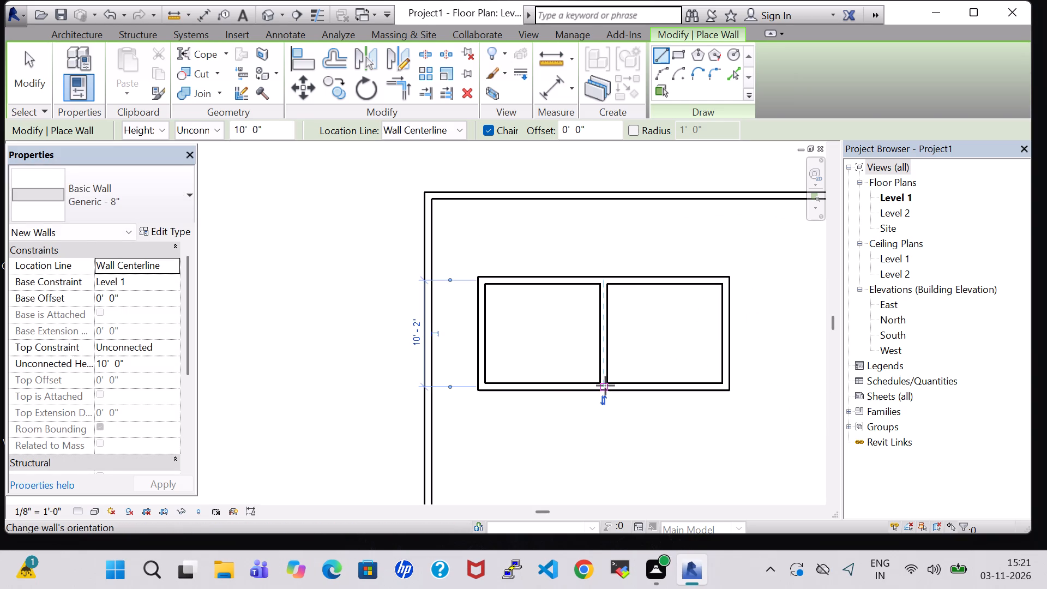
key(Escape)
key(Escape)
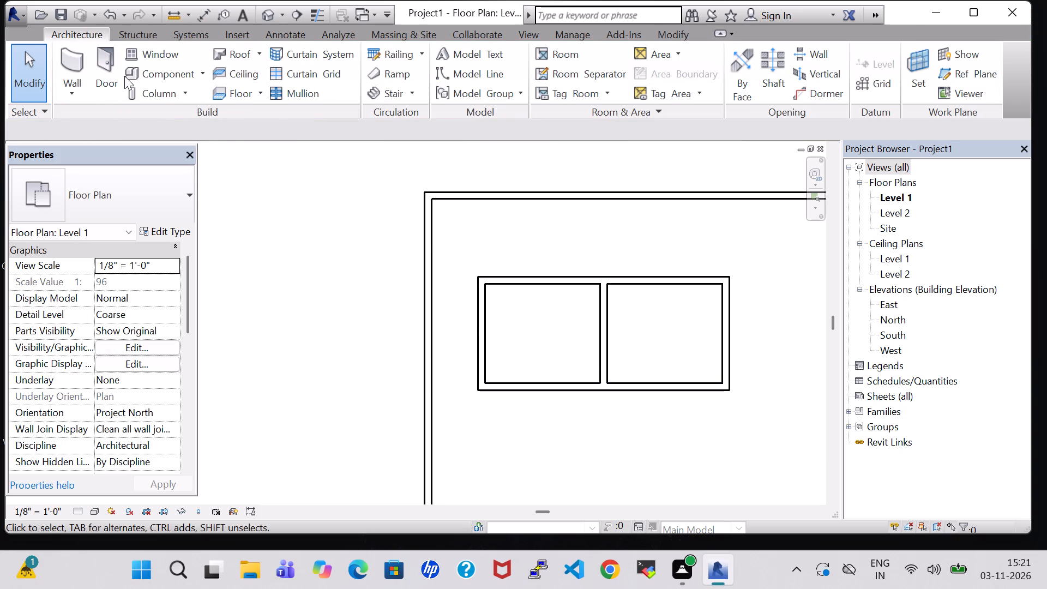
Draw a 13'7" interior wall running south from the southwest corner of the two rooms.
click(69, 54)
scroll(523, 401, down, 5)
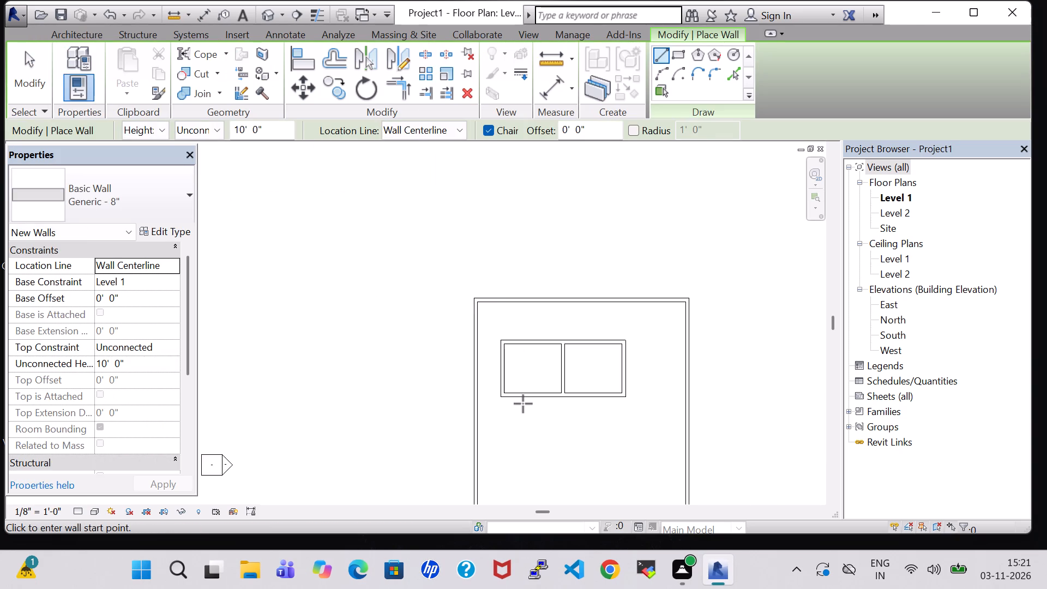
middle_drag(523, 404, 541, 224)
scroll(541, 224, up, 1)
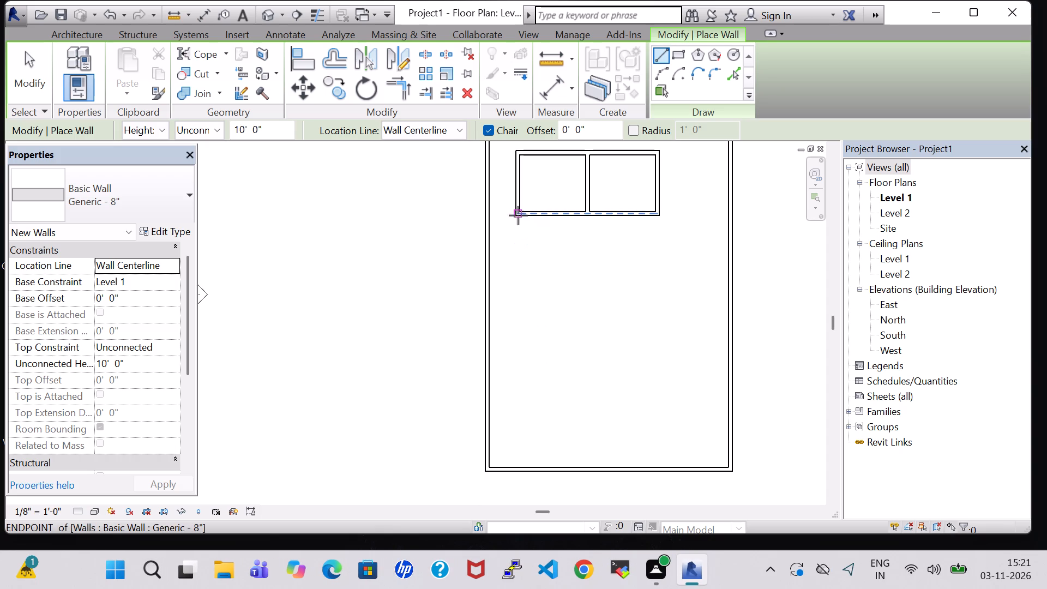
click(518, 212)
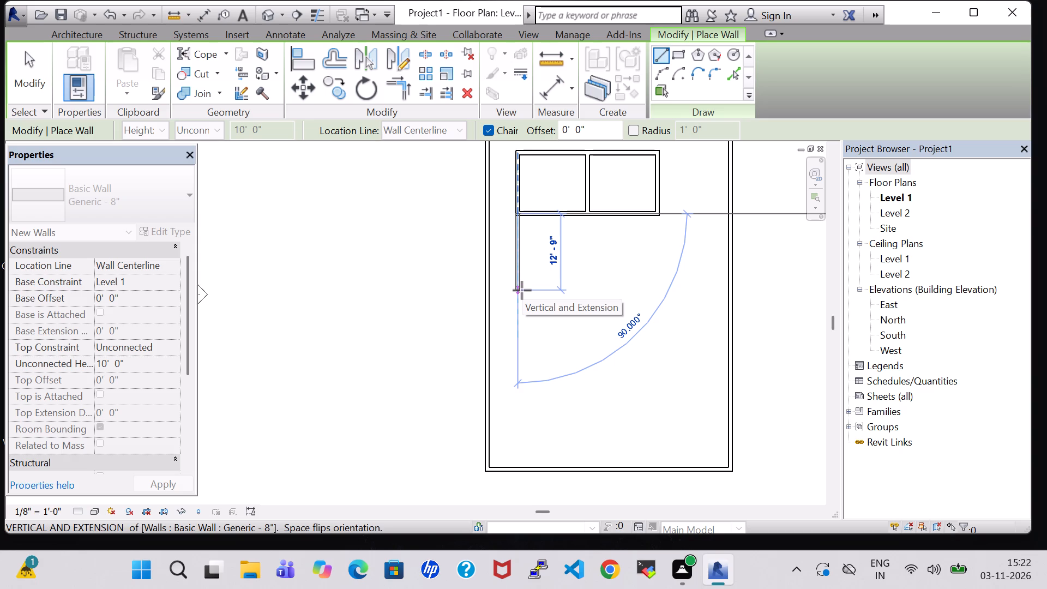
key(1)
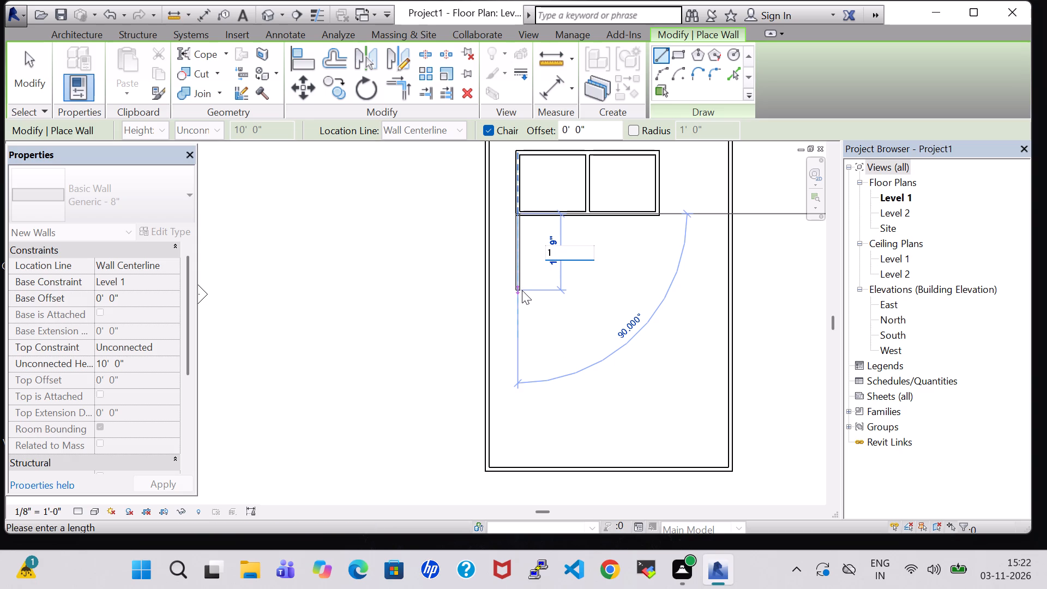
key(3)
text('7)
key(shift+quotedbl)
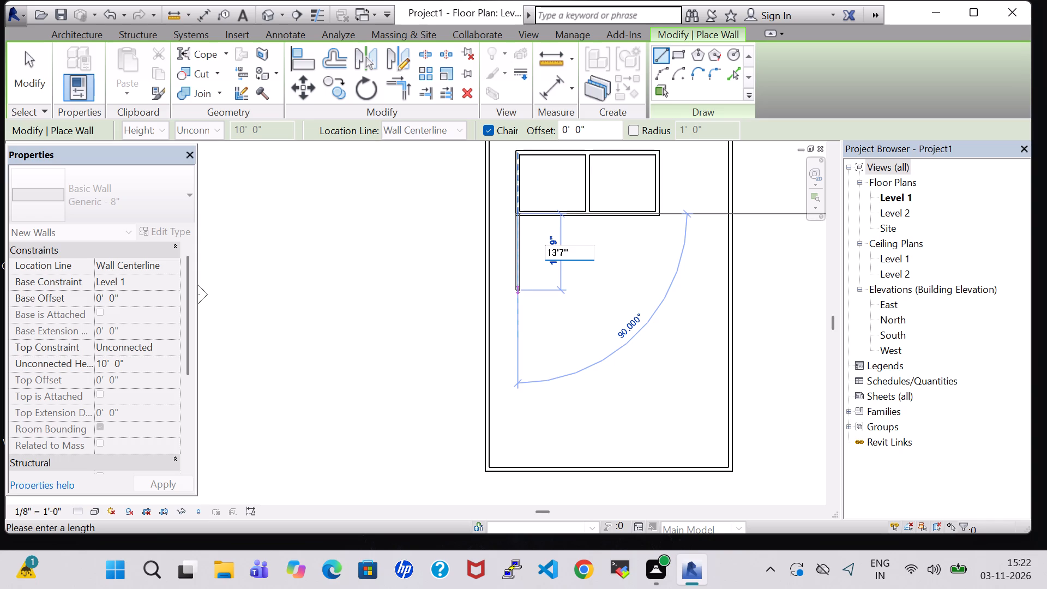
key(Return)
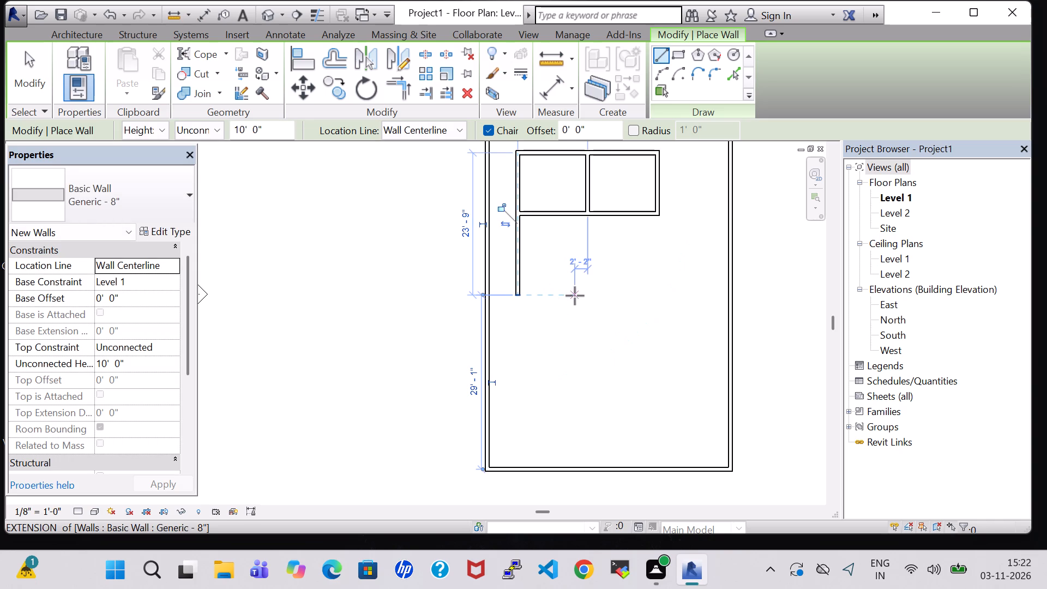
key(Escape)
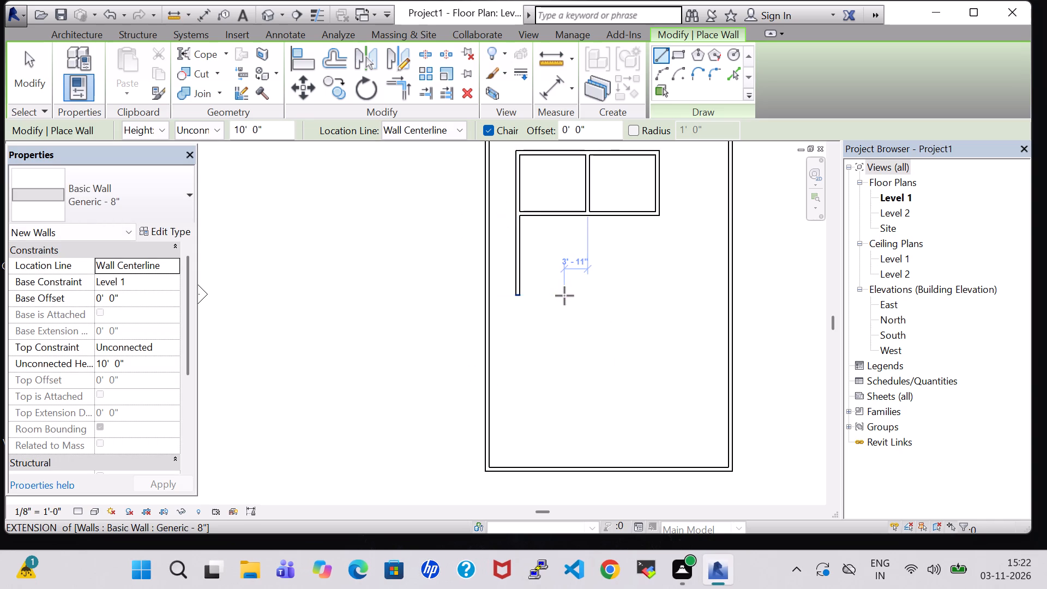
key(Escape)
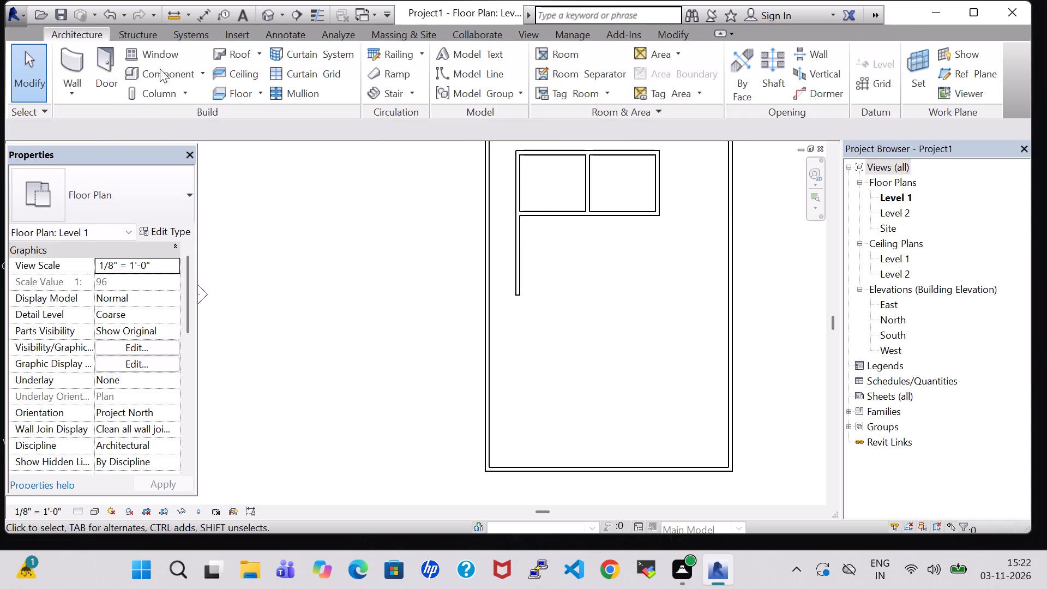
Draw a 24' wall east from the south end of the 13'7" wall and an east wall closing the larger room.
click(56, 56)
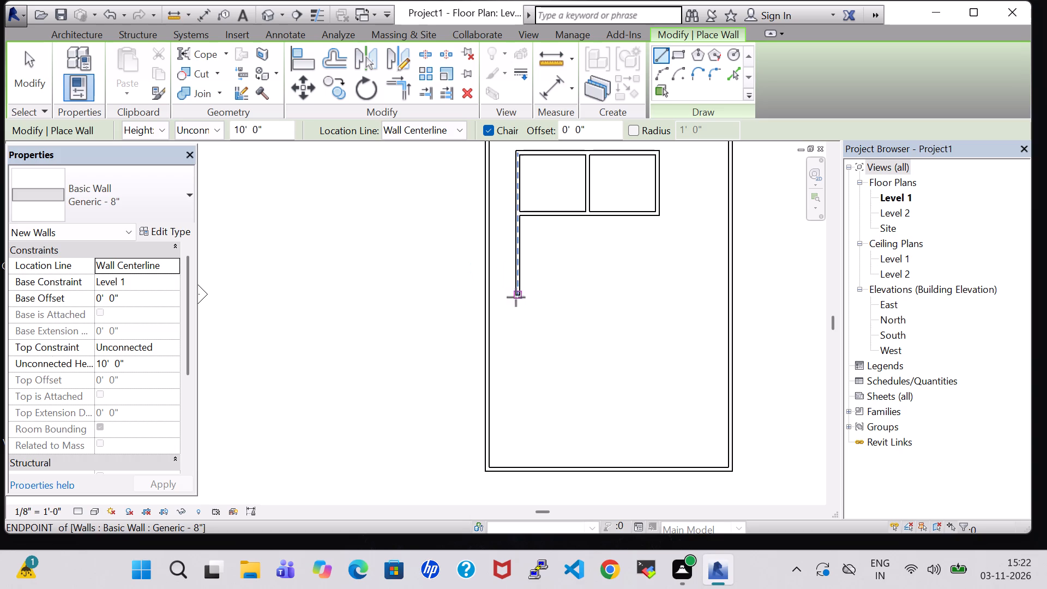
click(516, 296)
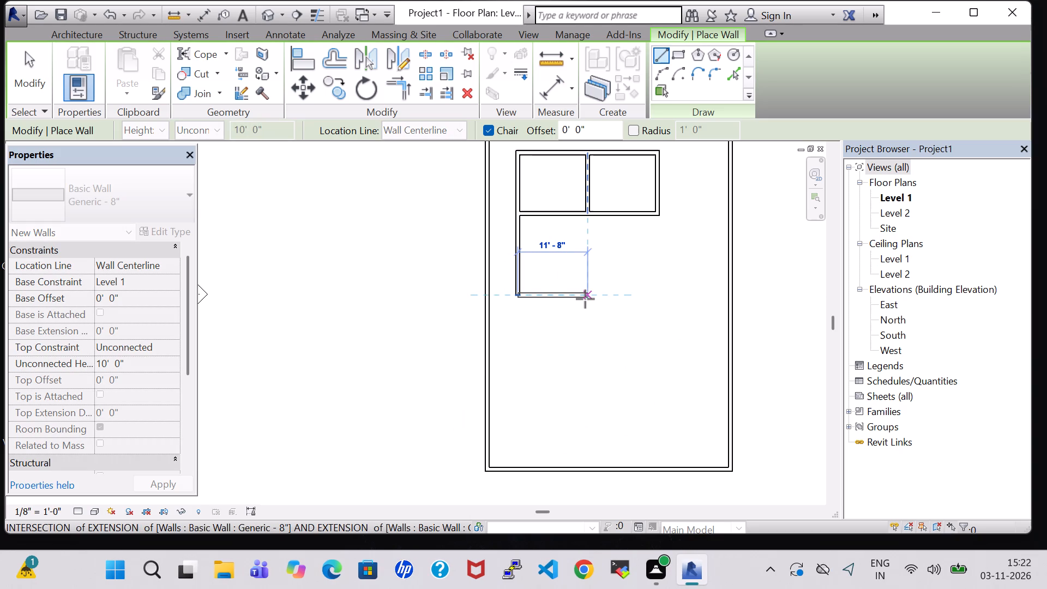
text(24)
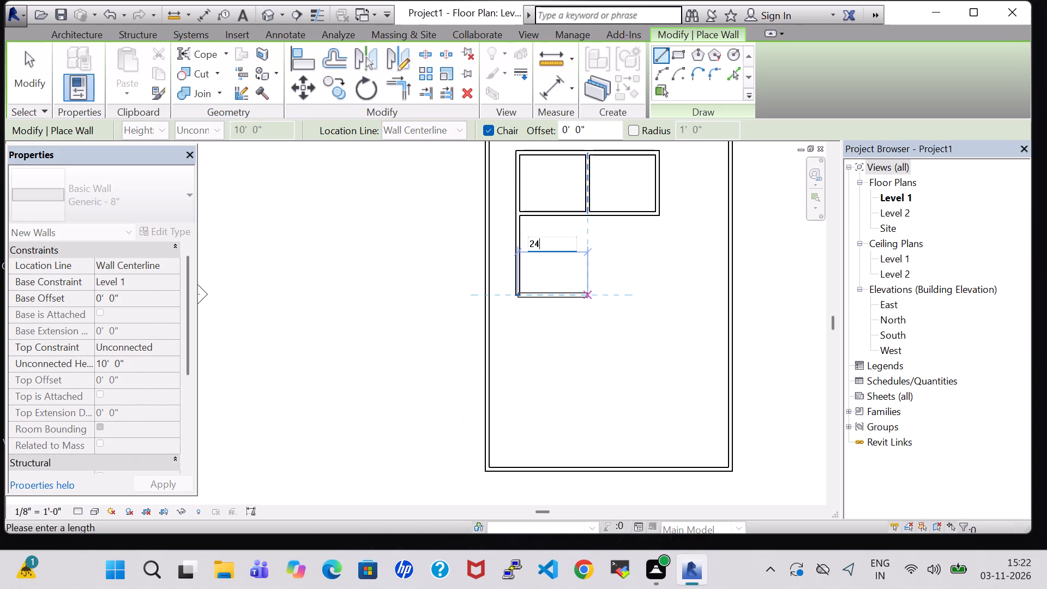
key(apostrophe)
key(Return)
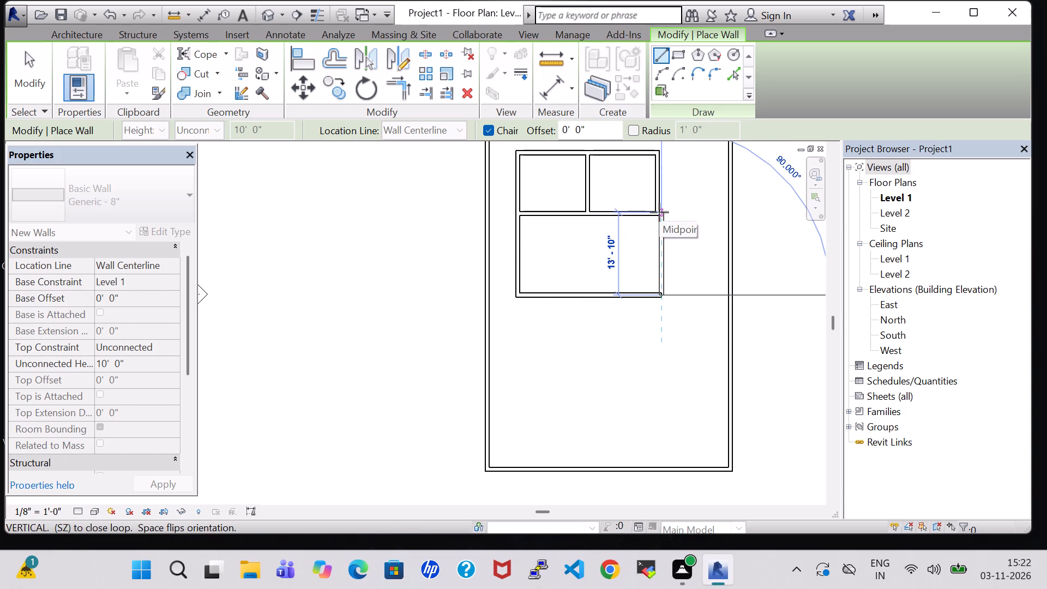
scroll(659, 212, up, 3)
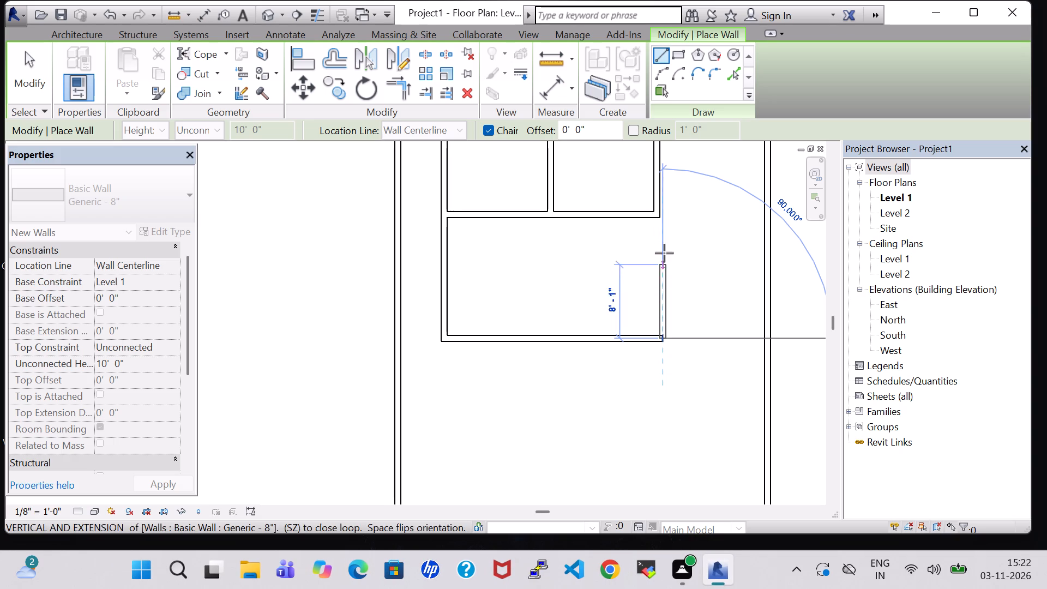
click(663, 214)
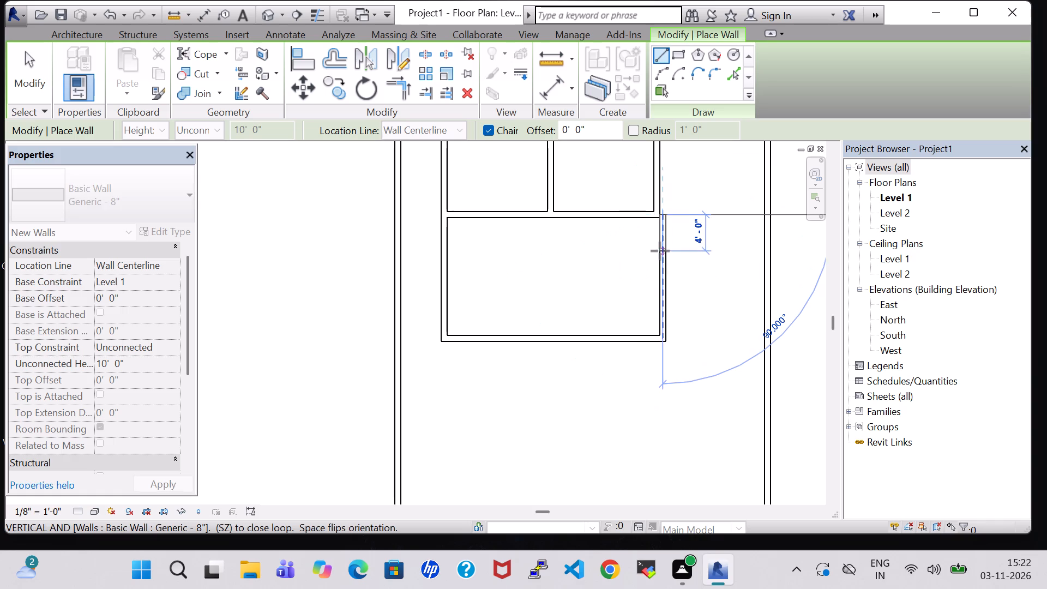
key(Escape)
key(Escape)
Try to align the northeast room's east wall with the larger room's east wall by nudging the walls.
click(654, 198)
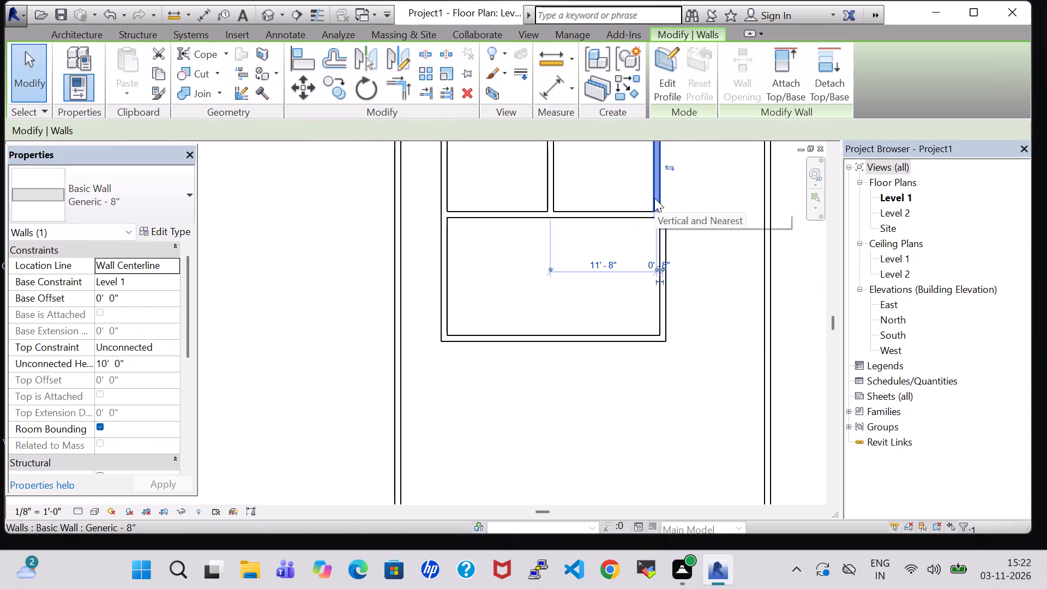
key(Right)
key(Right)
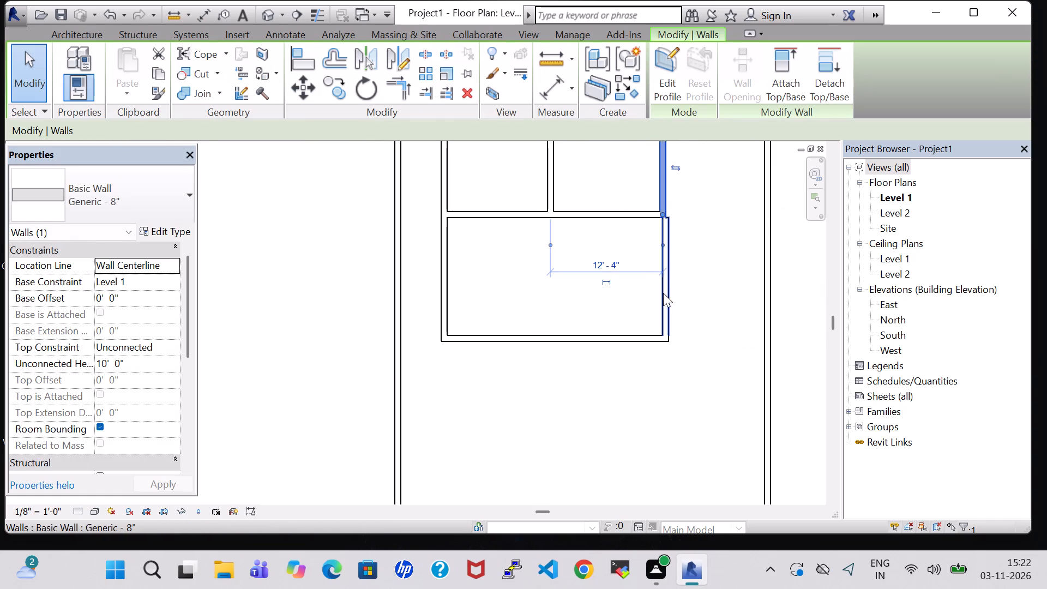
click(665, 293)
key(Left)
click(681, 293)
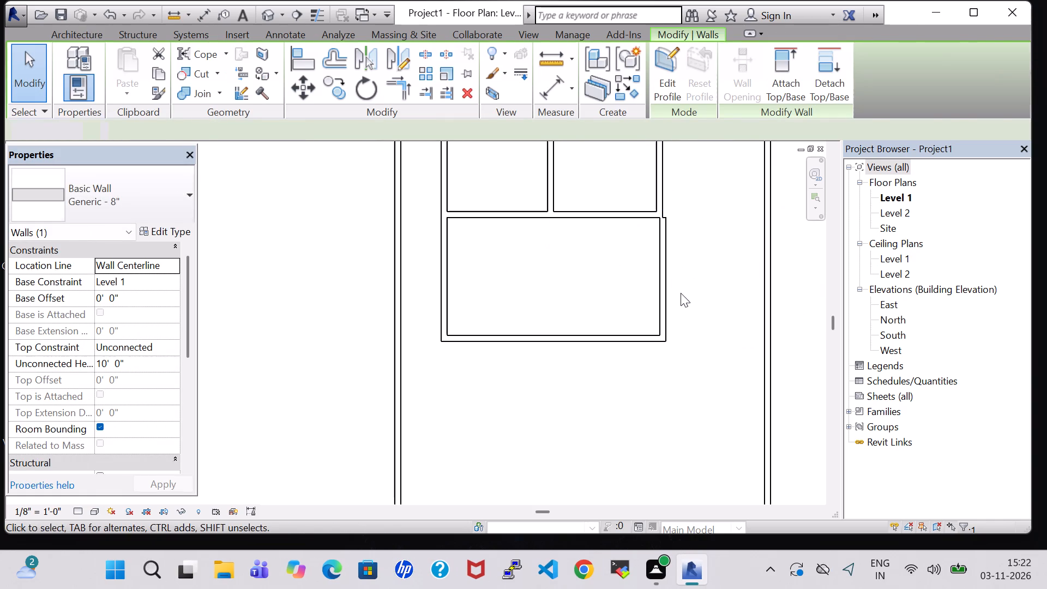
Replace the northeast room's east wall with one running from the larger room's northeast corner to the north wall line.
click(658, 197)
key(Delete)
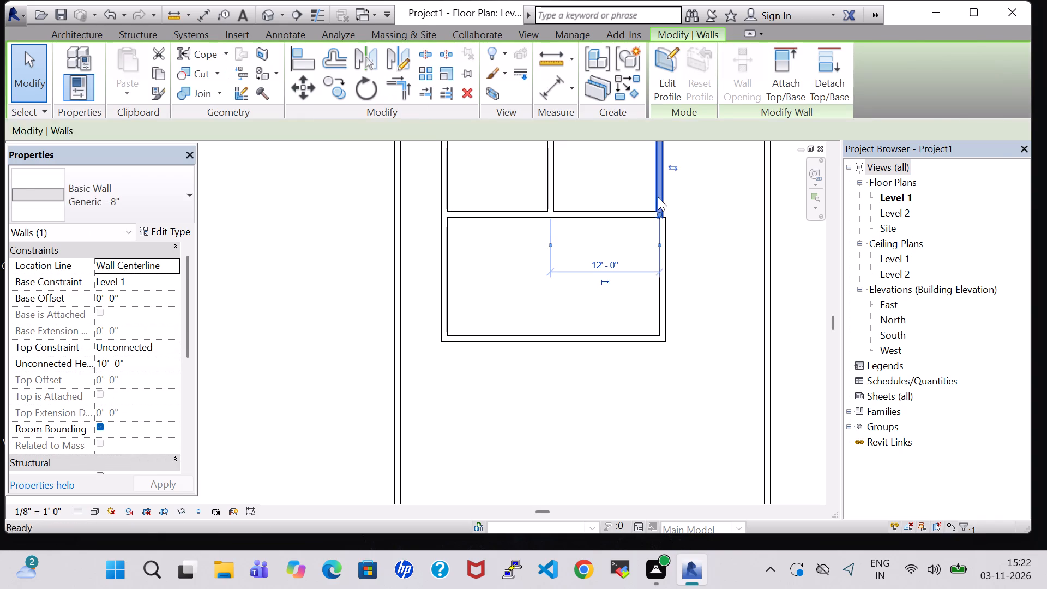
click(73, 61)
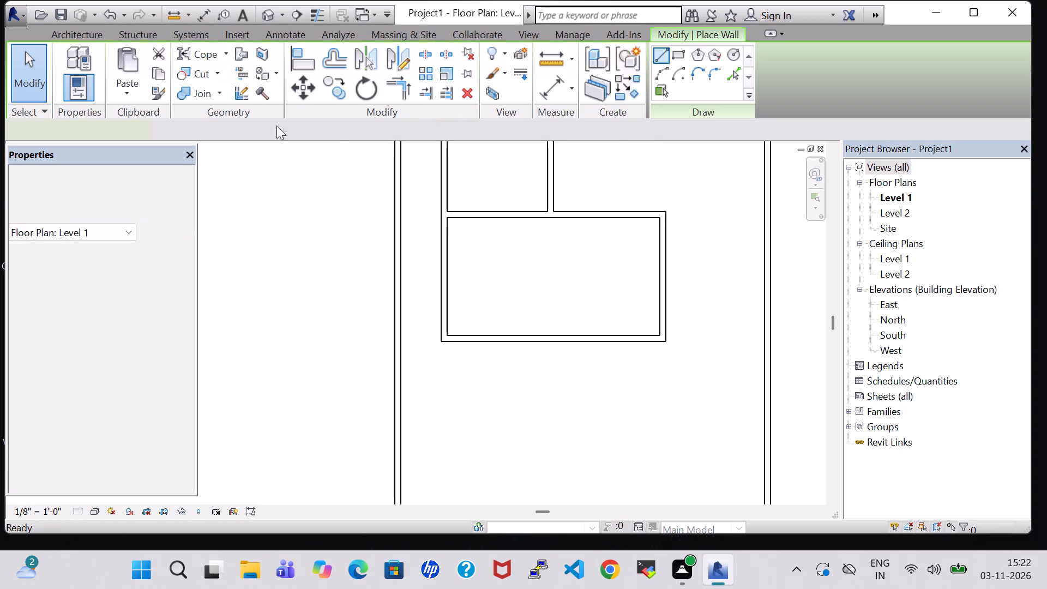
click(663, 217)
middle_drag(660, 176, 674, 375)
click(678, 322)
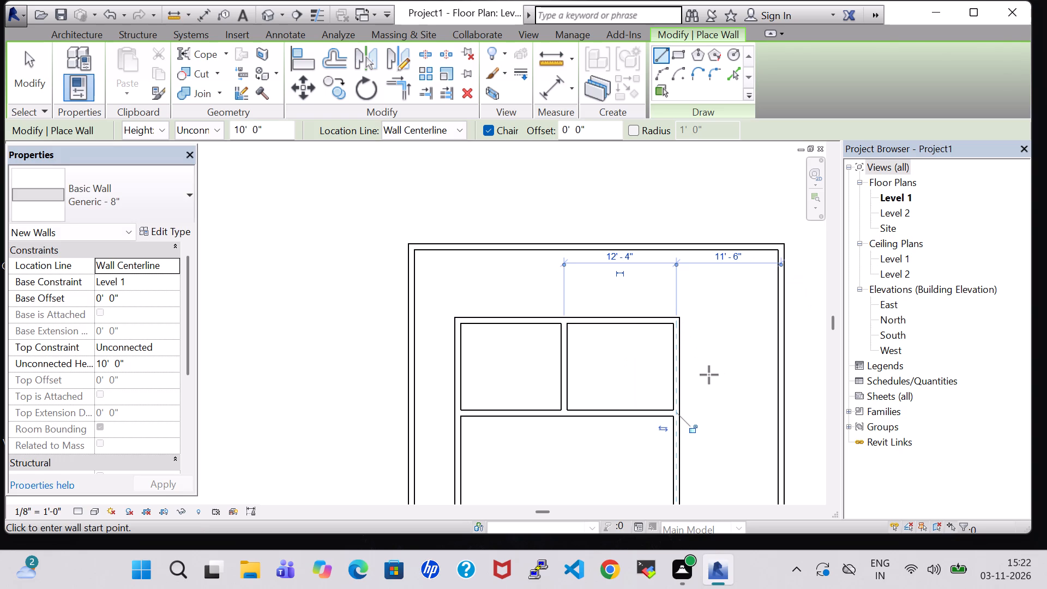
key(Escape)
key(Escape)
Check the larger room's width between its west and east walls with an aligned dimension.
scroll(601, 404, down, 3)
text(DI)
click(504, 436)
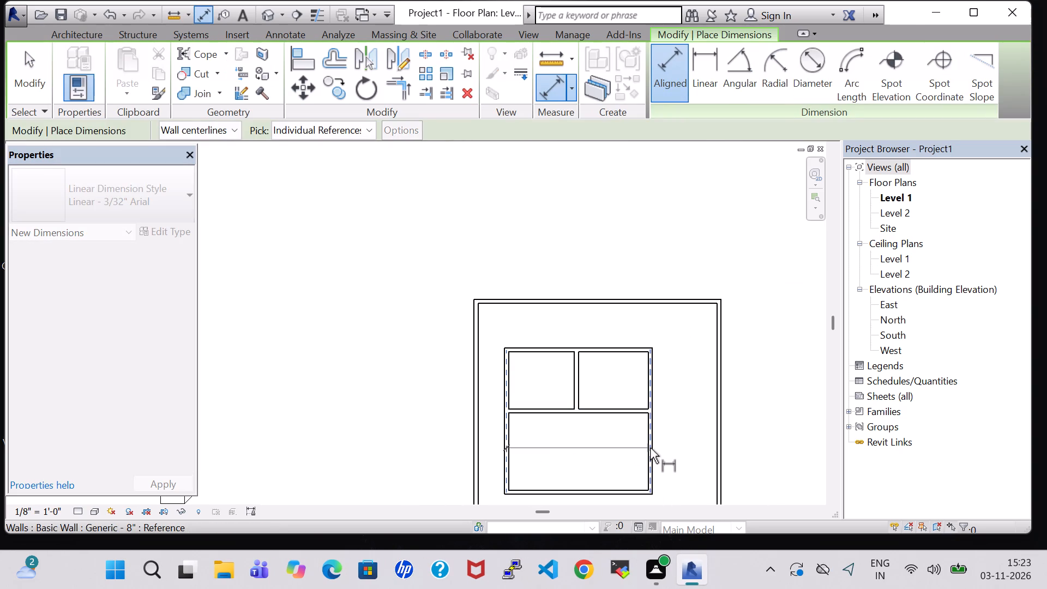
click(650, 448)
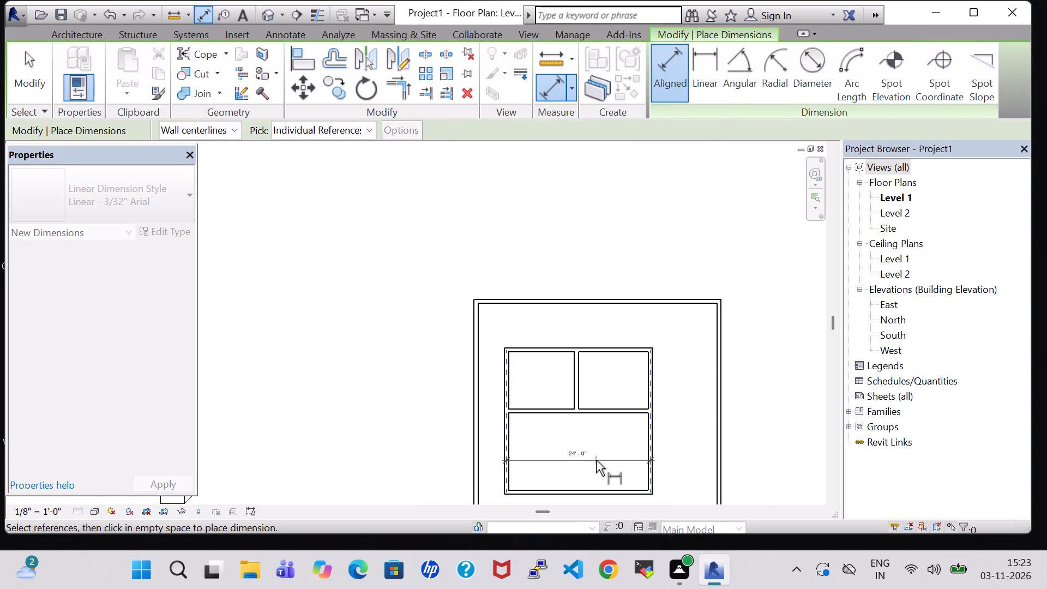
key(Escape)
key(Escape)
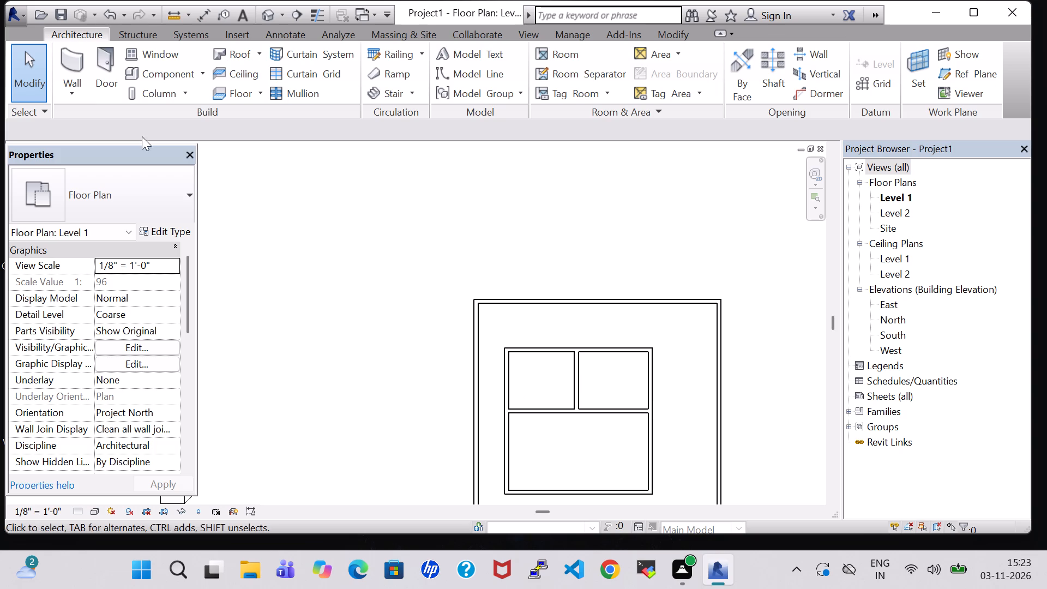
Check the widths of the two north rooms on either side of their shared partition.
key(d)
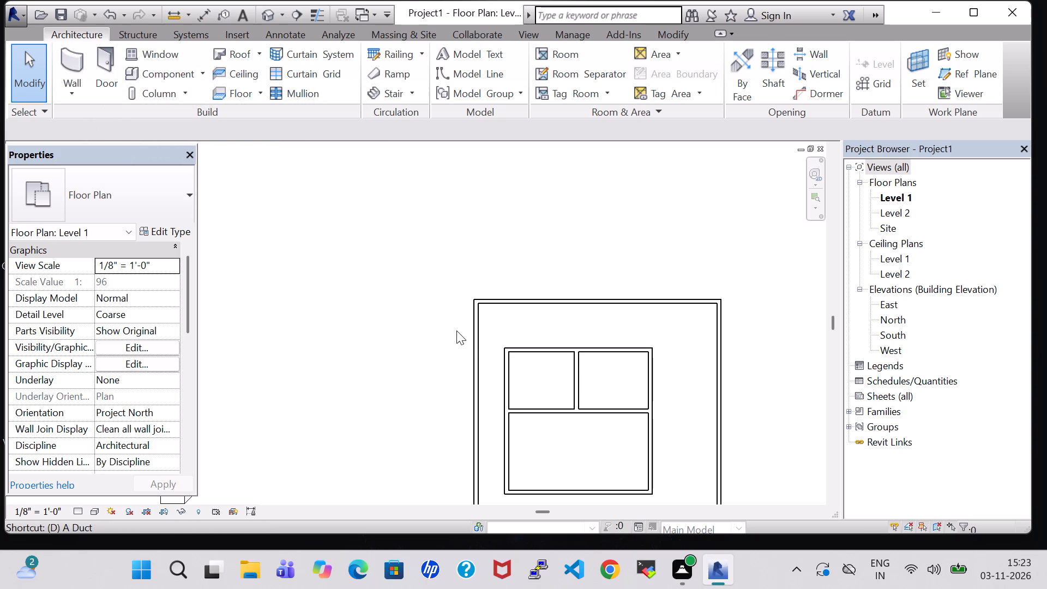
key(i)
click(505, 375)
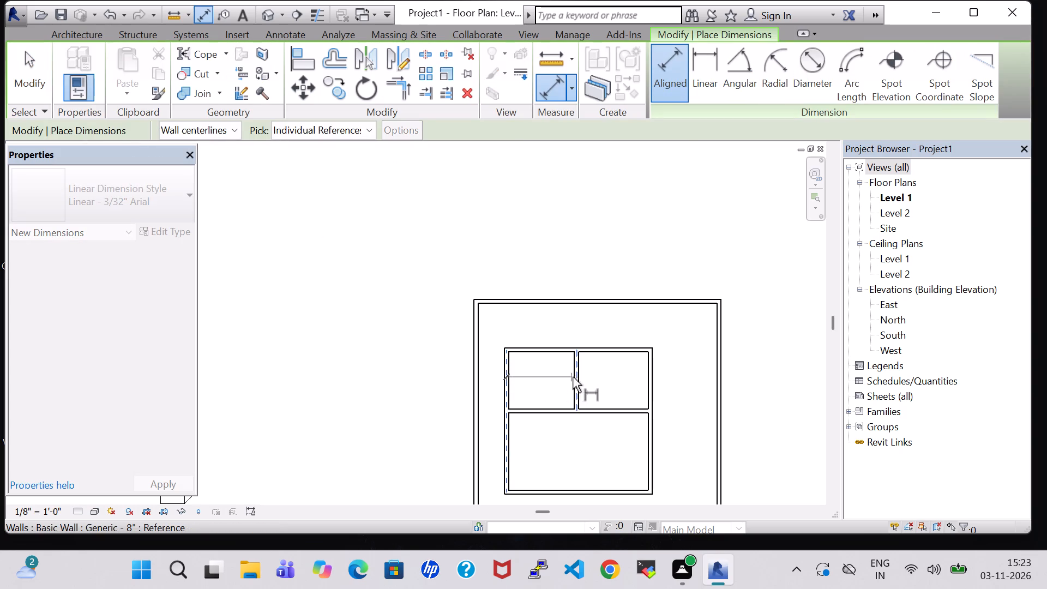
click(577, 377)
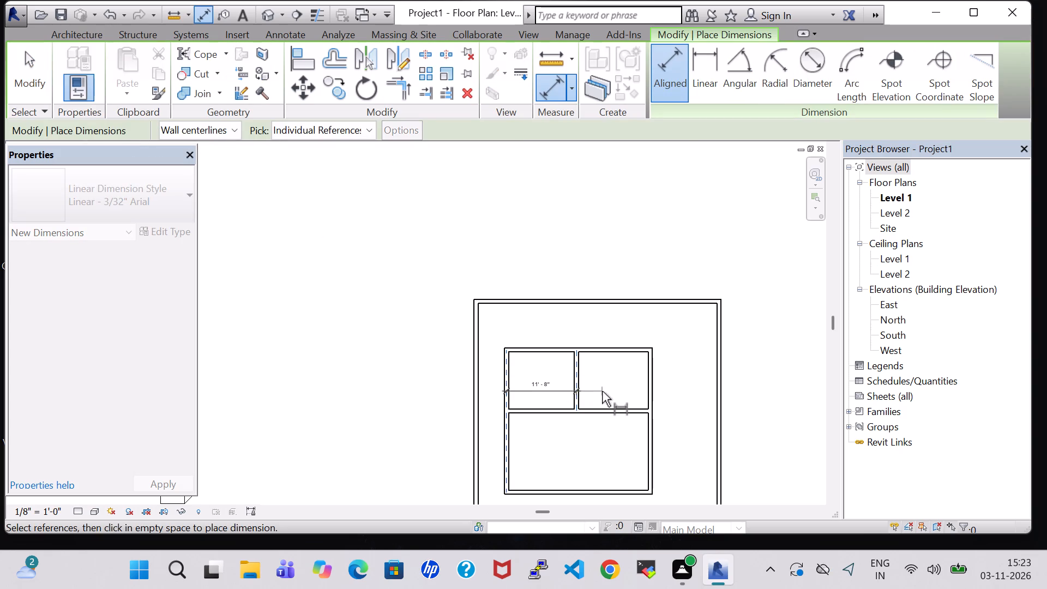
key(Escape)
click(576, 380)
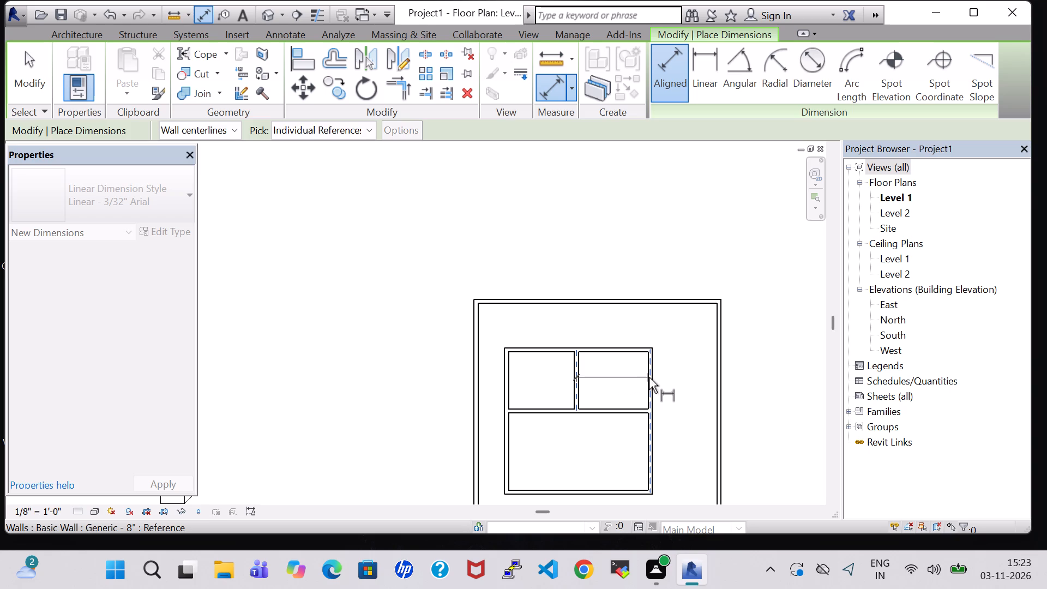
click(649, 377)
key(Escape)
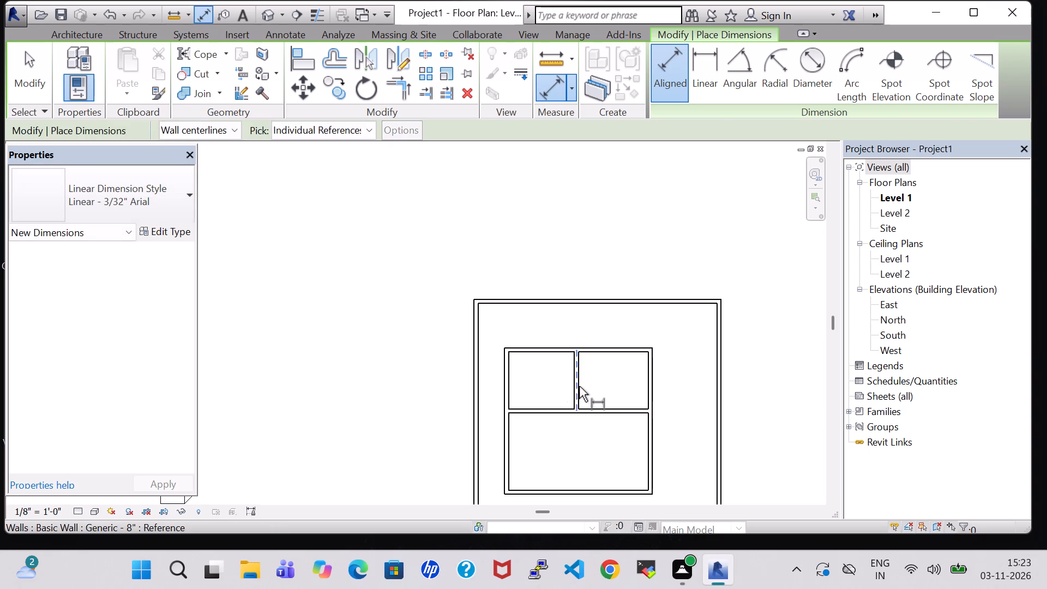
key(Escape)
click(574, 384)
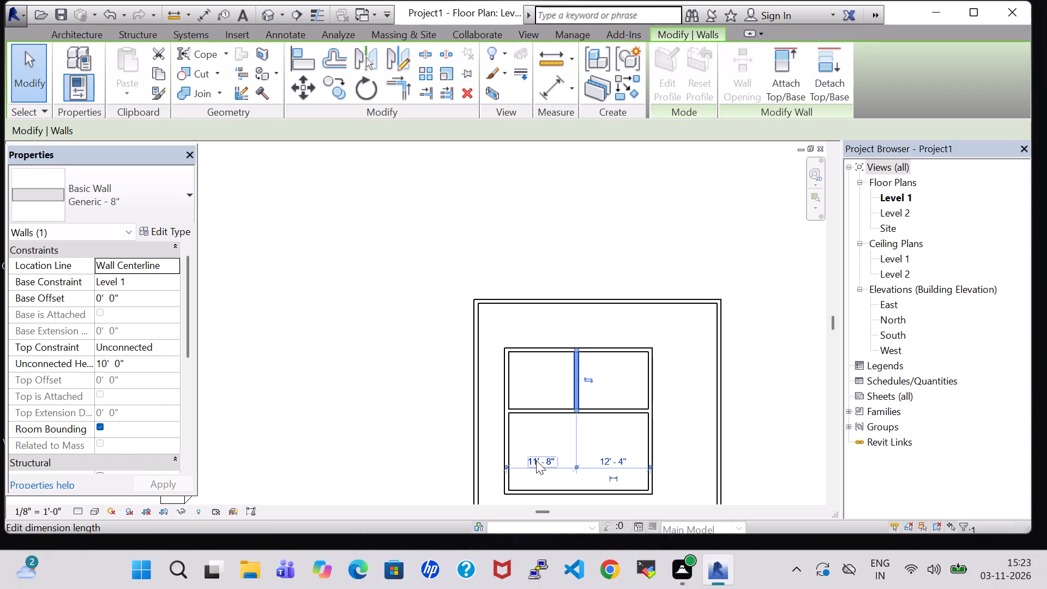
click(669, 436)
Draw a 17'6" interior wall running south from the southwest corner of the larger room.
scroll(667, 436, down, 2)
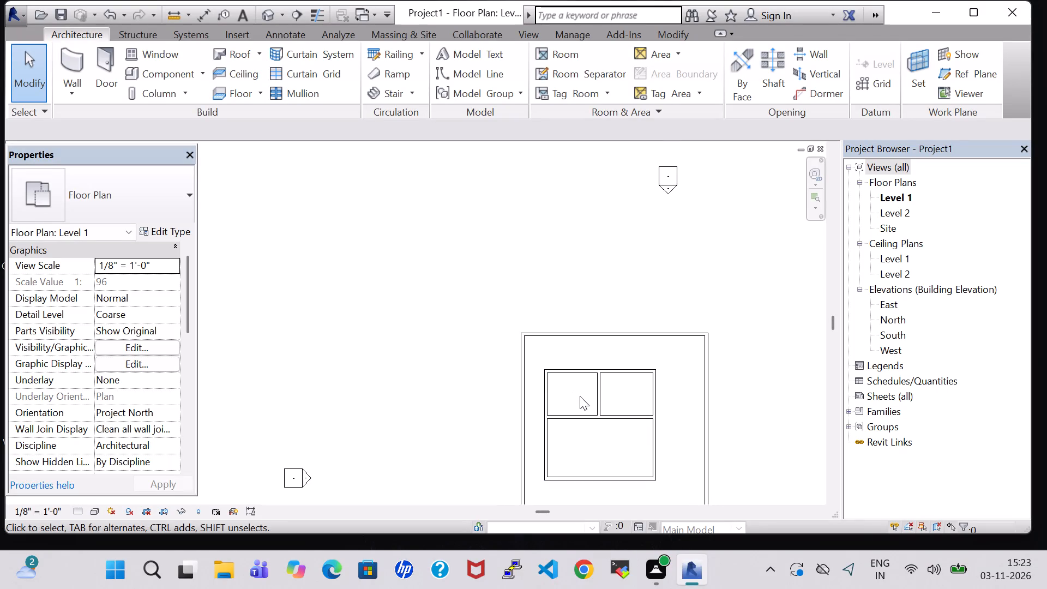
scroll(585, 411, down, 2)
scroll(584, 412, up, 1)
middle_drag(583, 413, 585, 389)
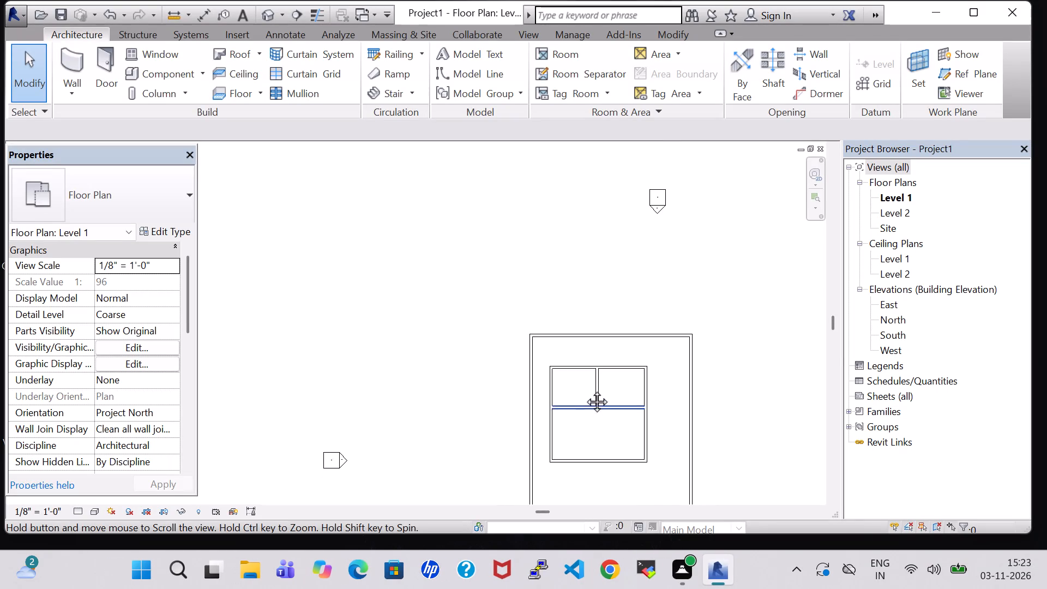
middle_drag(585, 389, 583, 358)
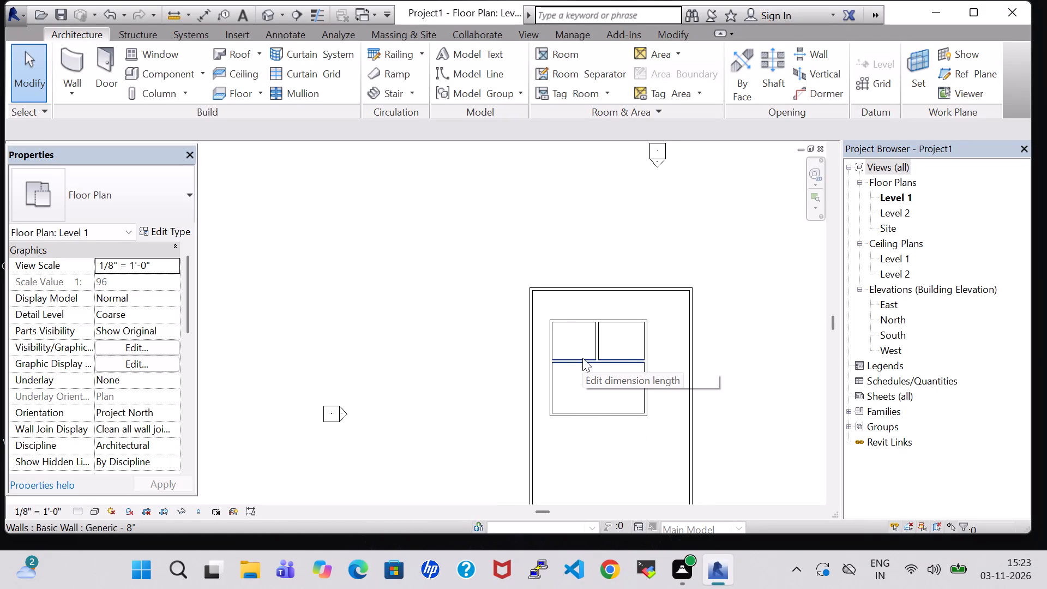
scroll(581, 365, down, 1)
scroll(581, 372, up, 4)
middle_drag(571, 393, 569, 388)
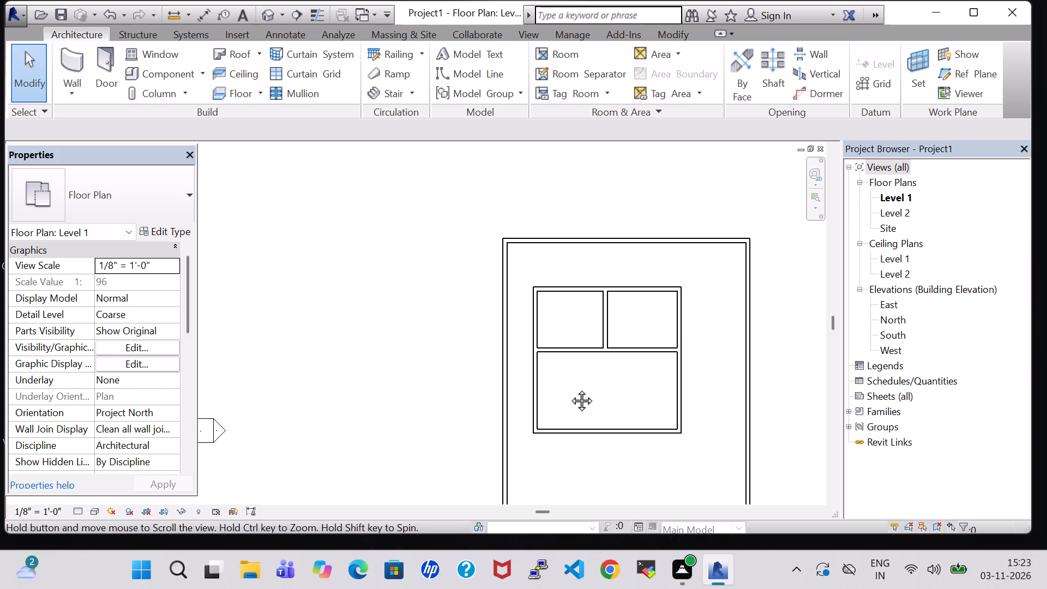
middle_drag(569, 388, 586, 299)
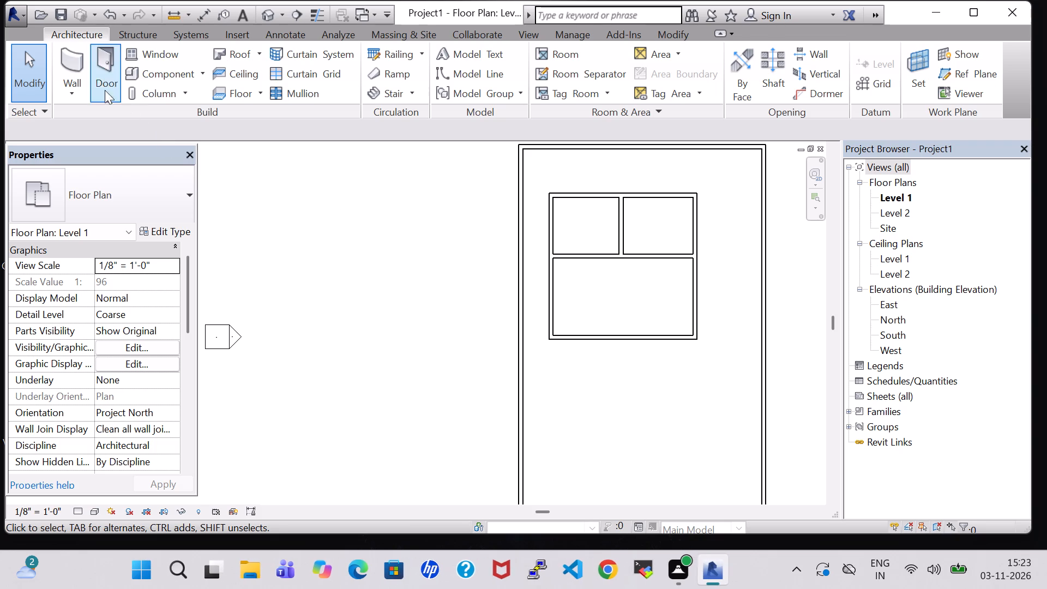
click(76, 57)
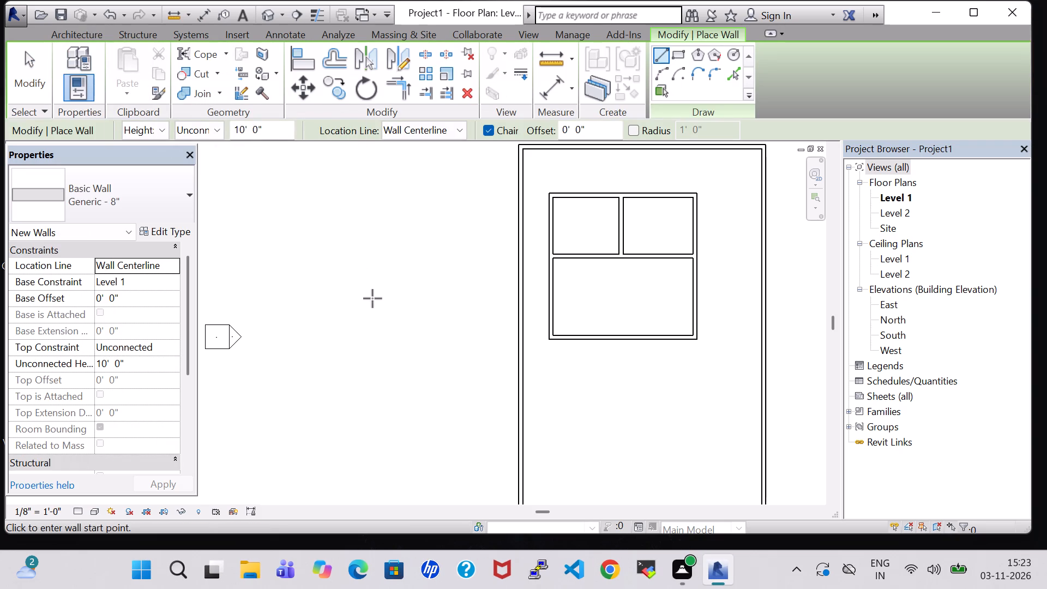
click(551, 334)
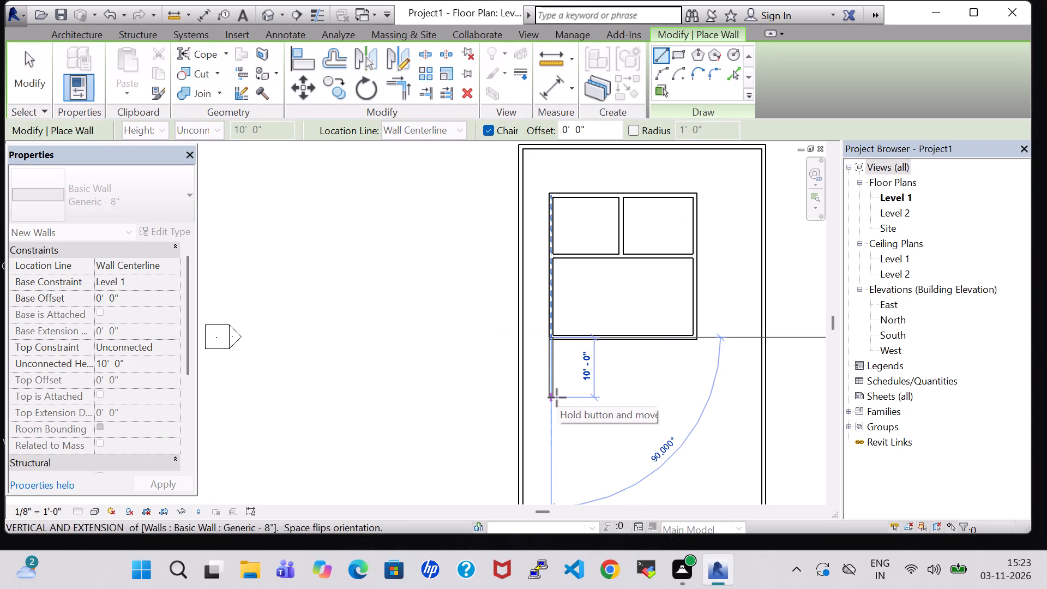
text(17)
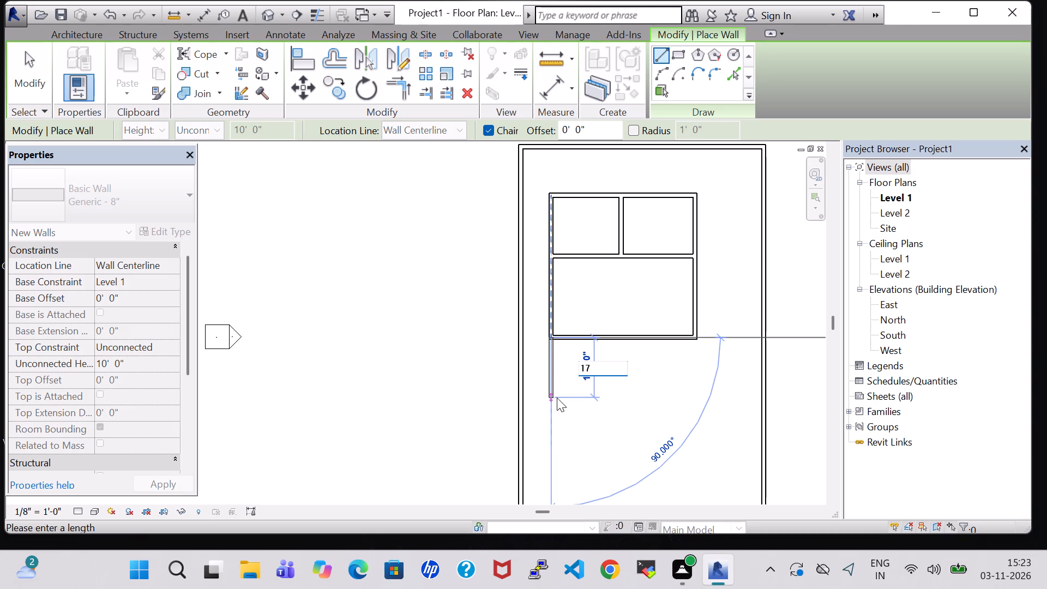
key(apostrophe)
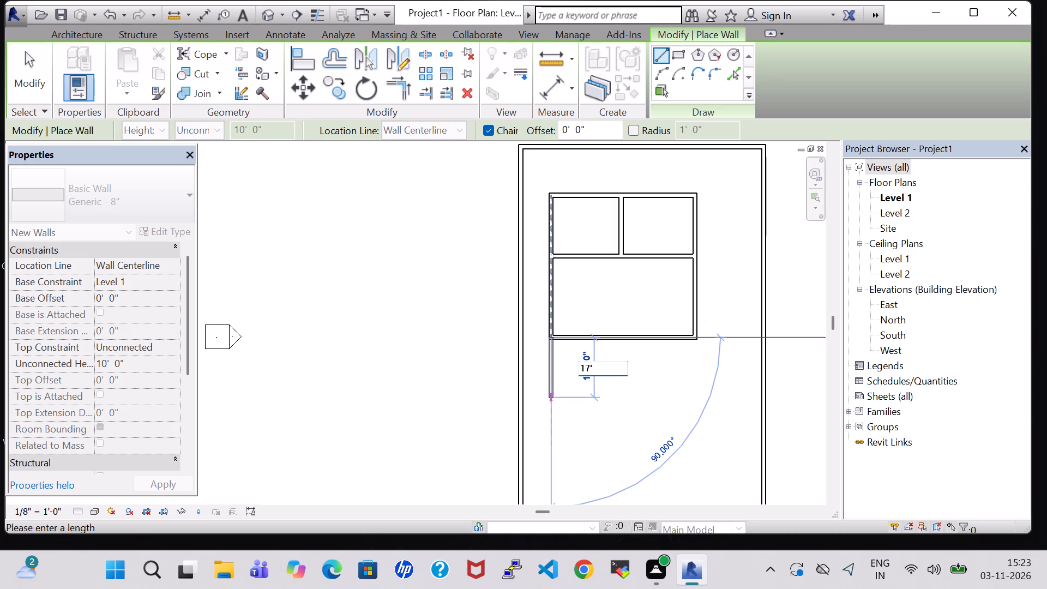
key(6)
key(shift+quotedbl)
key(Return)
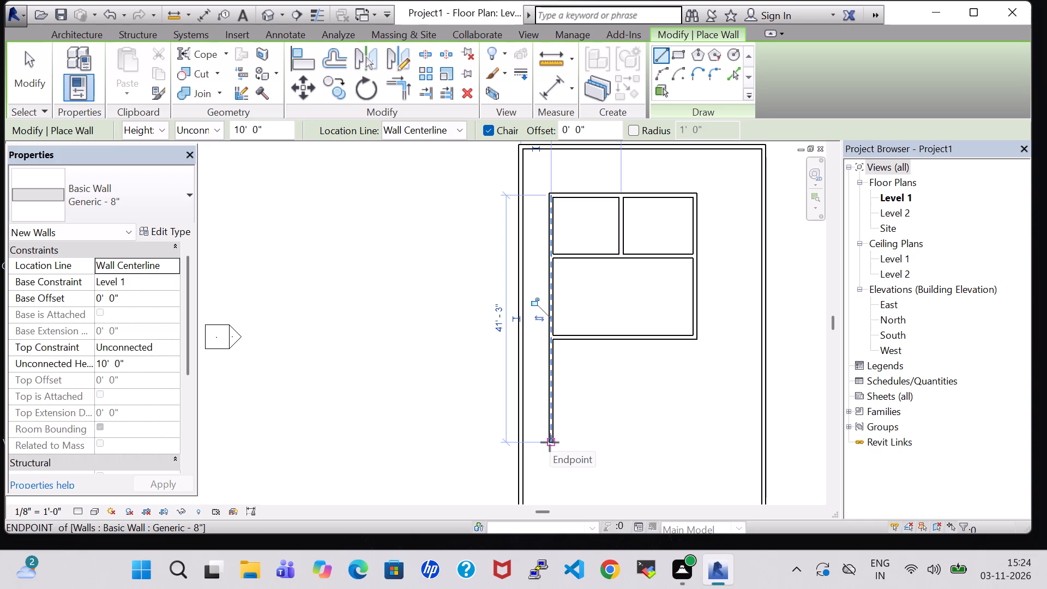
Close the new south room with a 24' south wall and a 17'6" east wall up to the larger room's southeast corner.
click(550, 442)
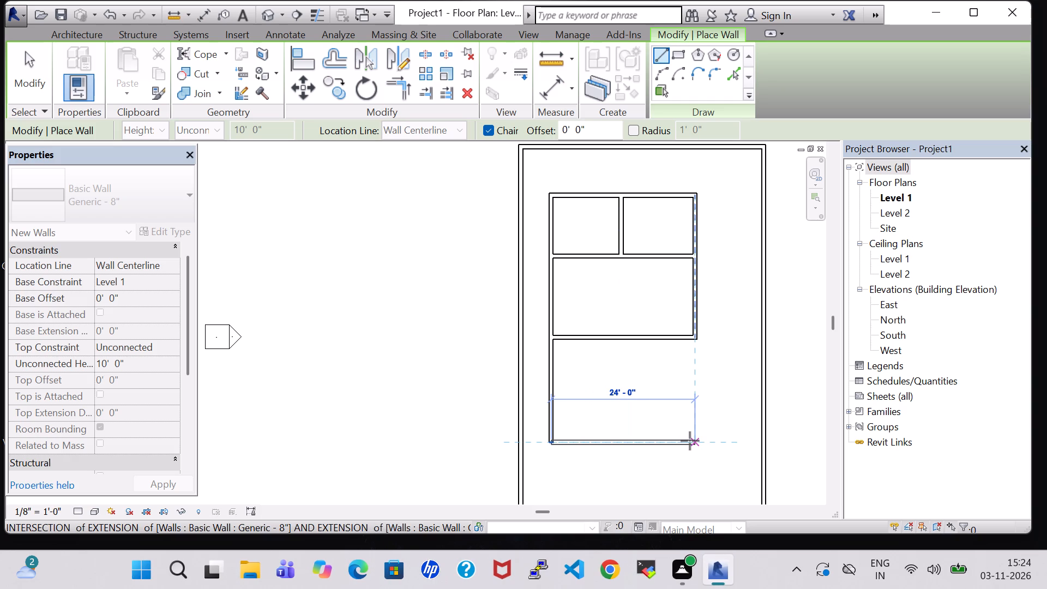
click(695, 441)
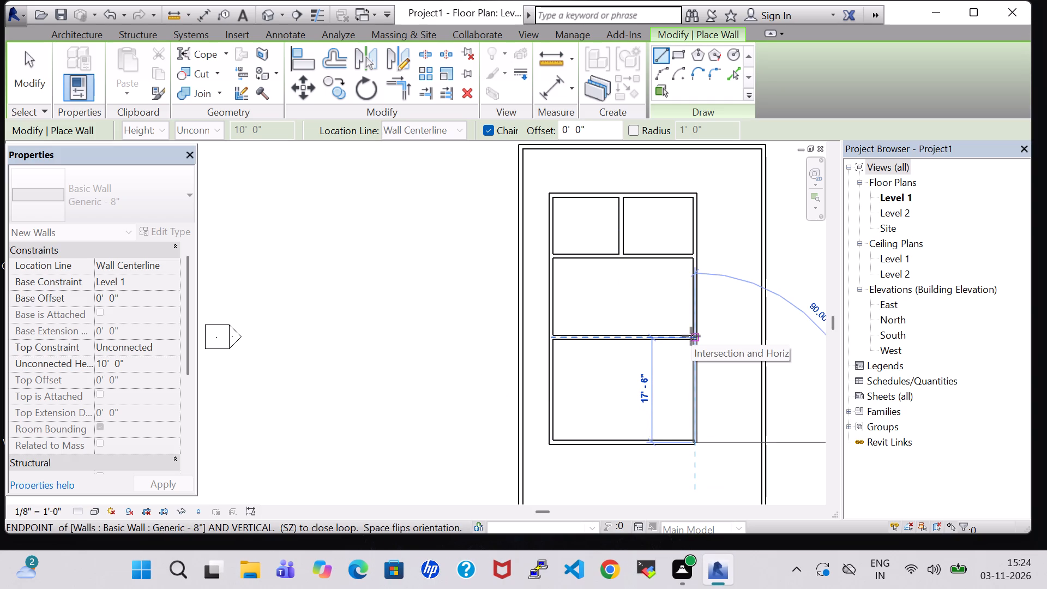
click(691, 336)
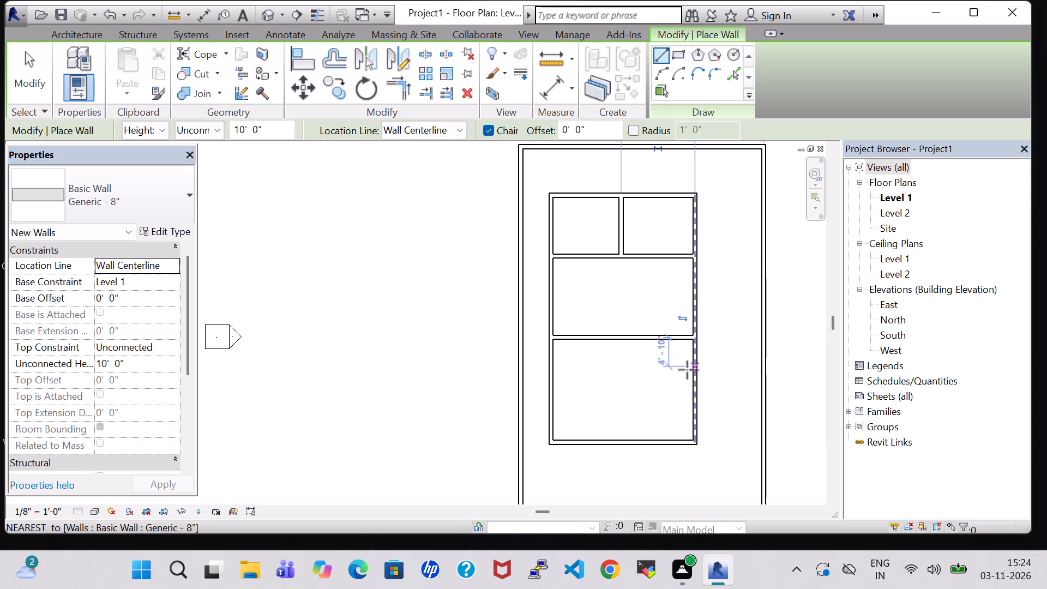
Set the distance from the north rooms' shared partition to the long east interior wall to 11'8".
key(Escape)
key(Escape)
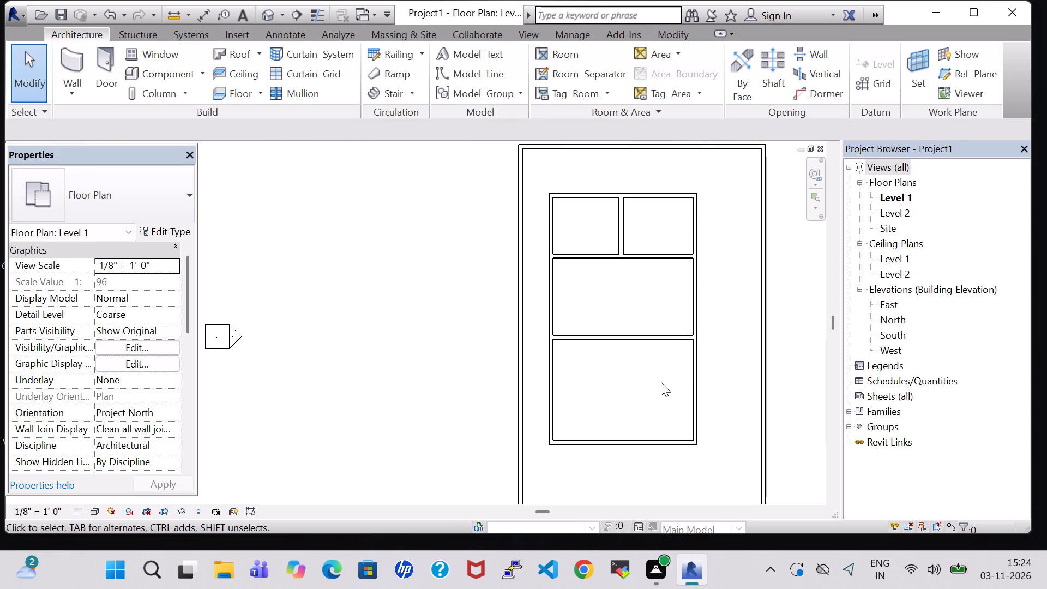
click(691, 317)
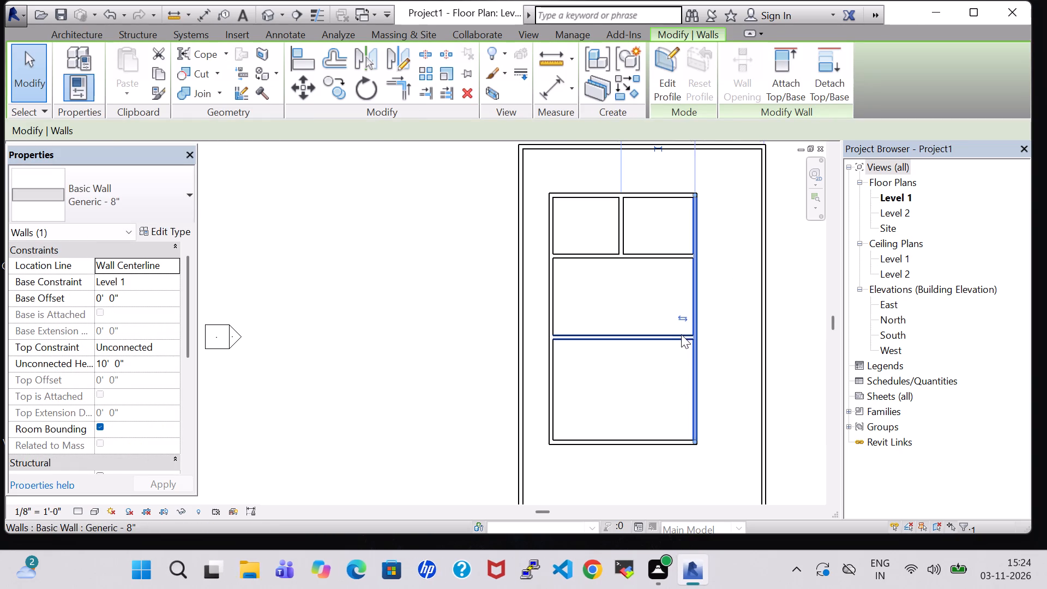
middle_drag(670, 310, 669, 371)
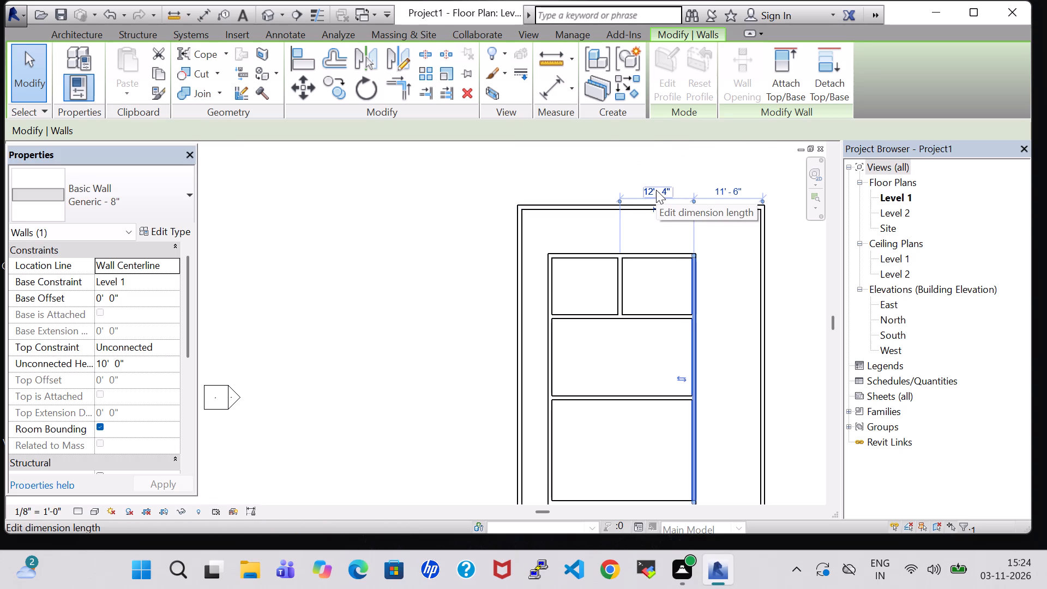
click(653, 190)
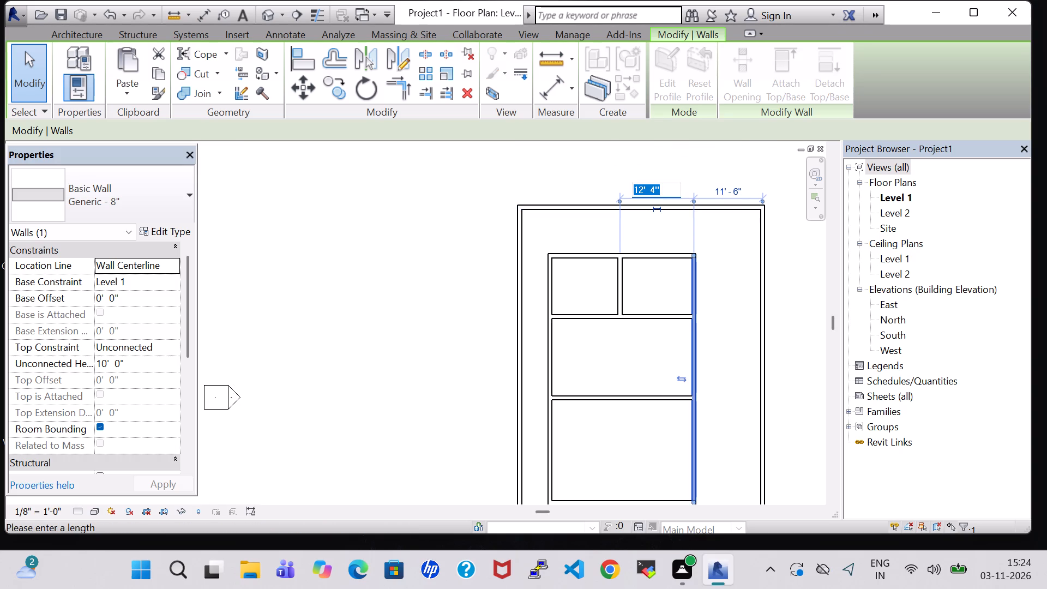
click(642, 189)
key(BackSpace)
key(1)
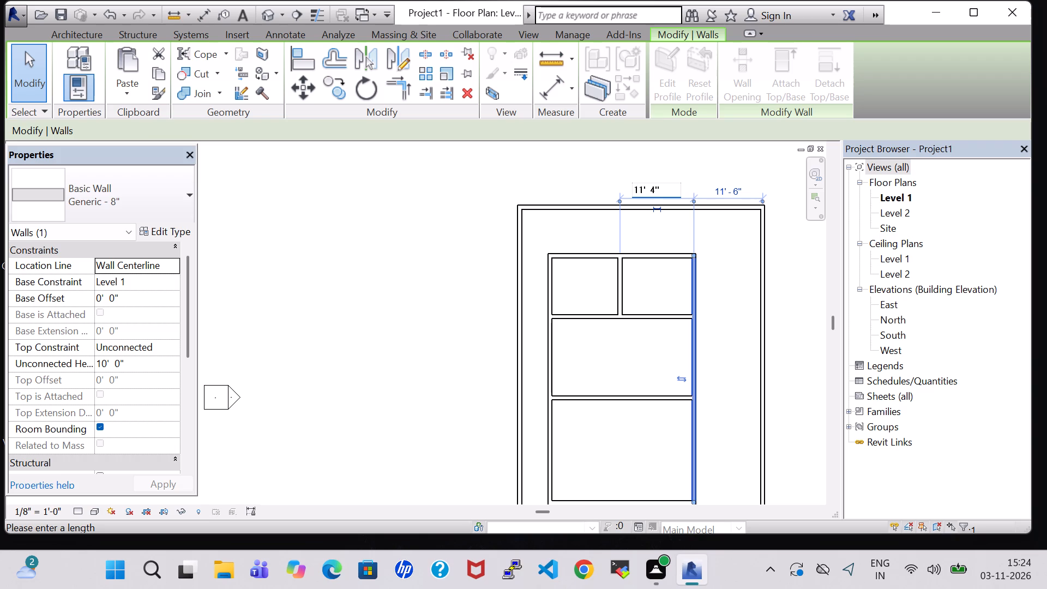
key(Right)
key(Right)
key(Right)
key(Right)
key(BackSpace)
key(8)
key(Return)
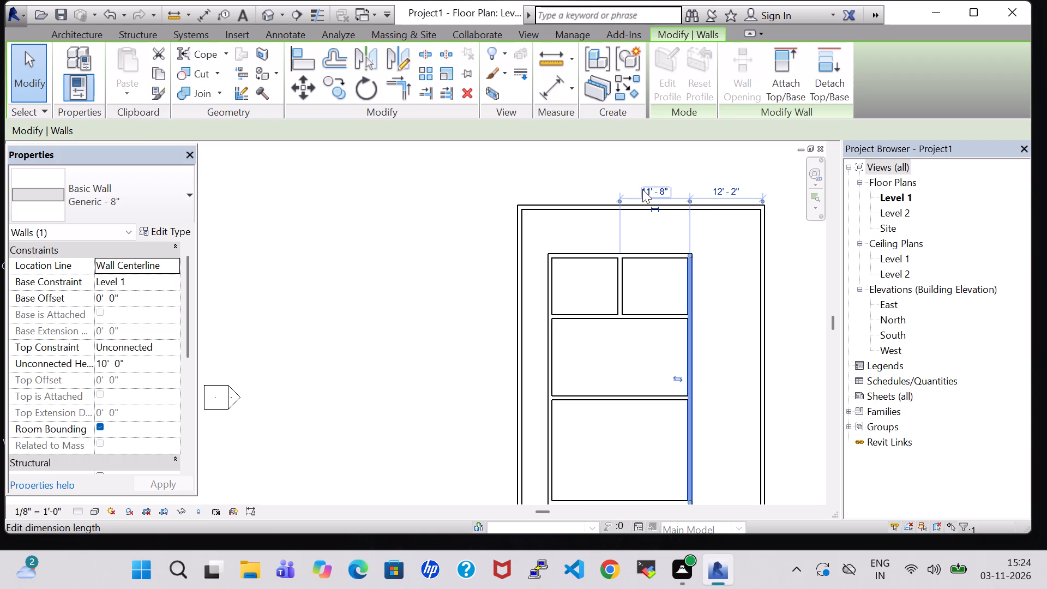
click(623, 430)
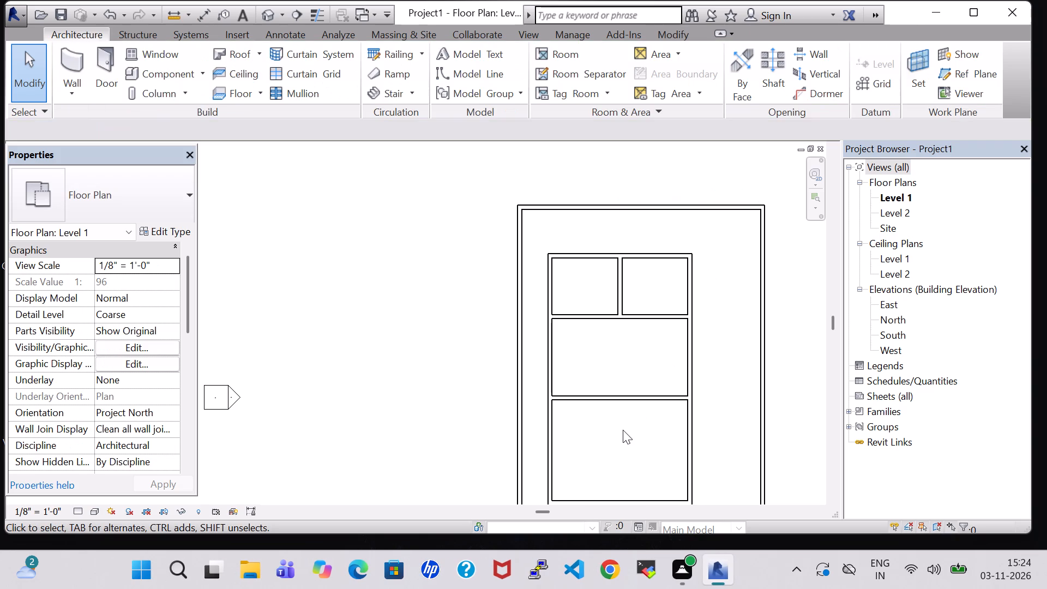
Draw a partition through the south room, 11'8" from its west wall, running from the south wall up to the north wall.
scroll(623, 431, down, 1)
middle_drag(623, 432, 662, 324)
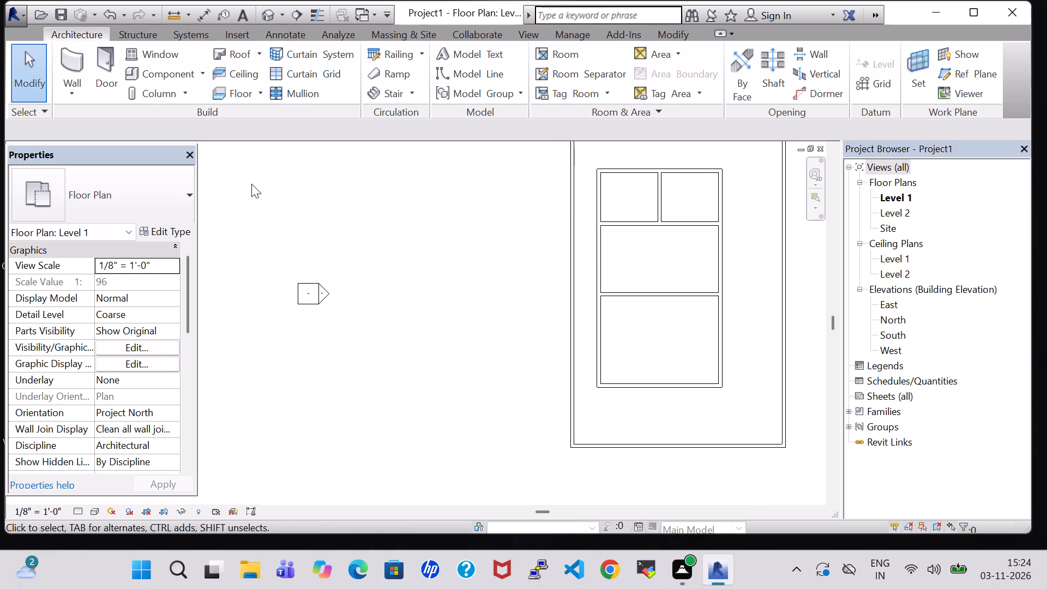
click(61, 60)
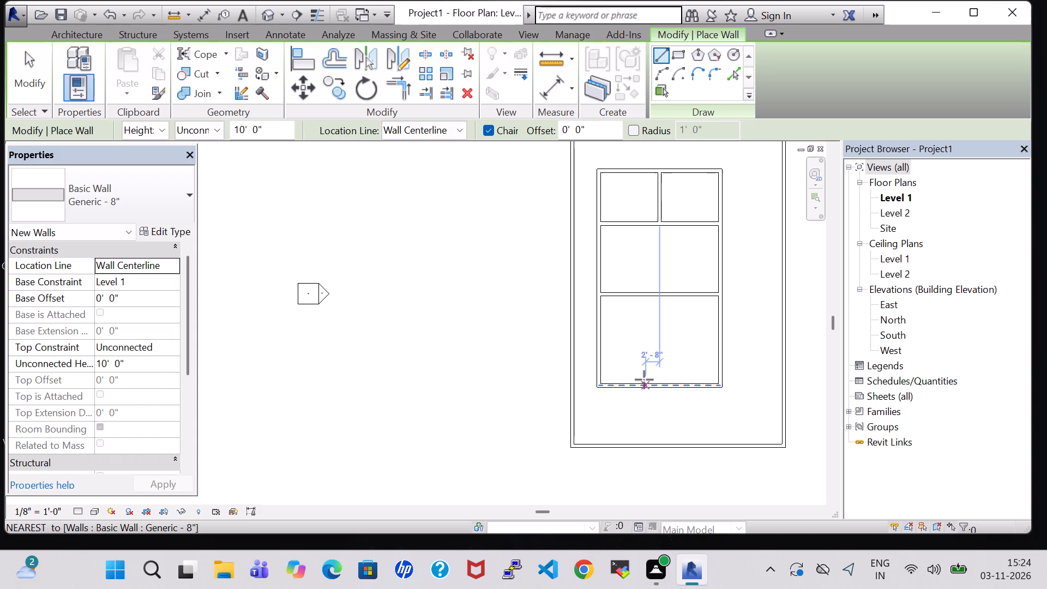
click(612, 369)
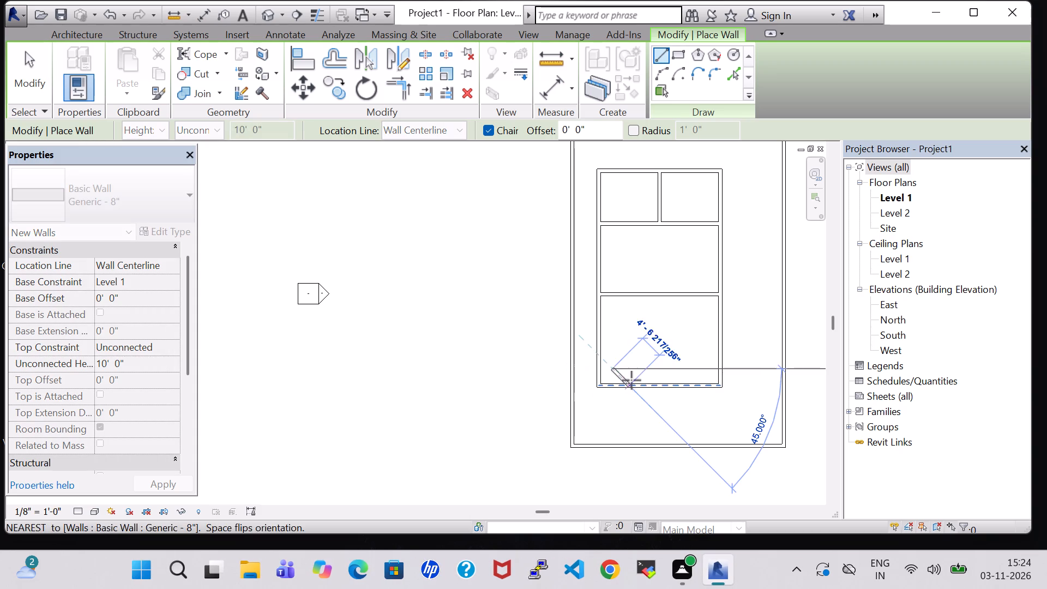
key(Escape)
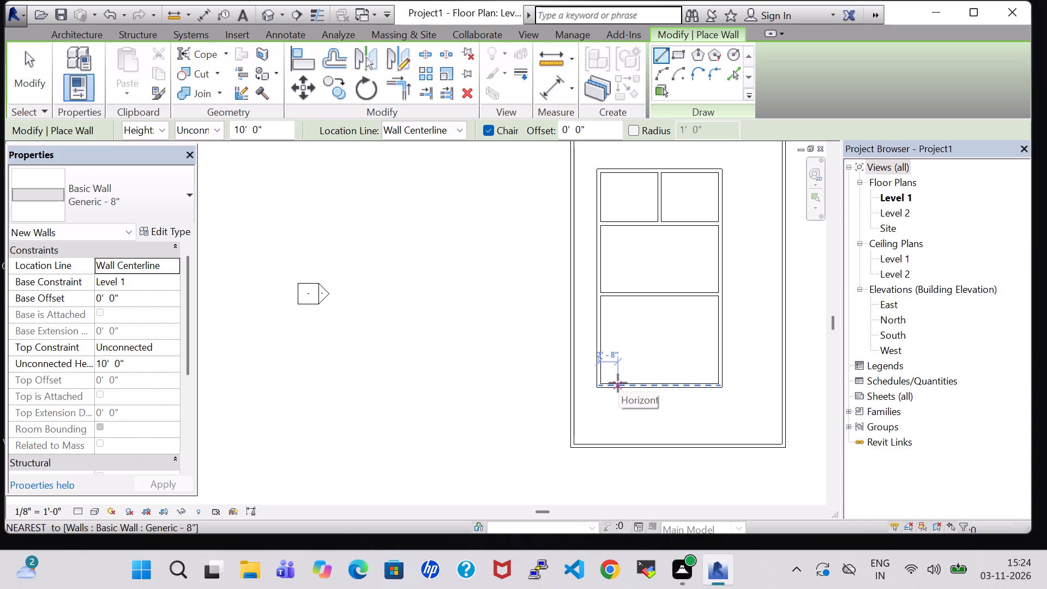
text(11)
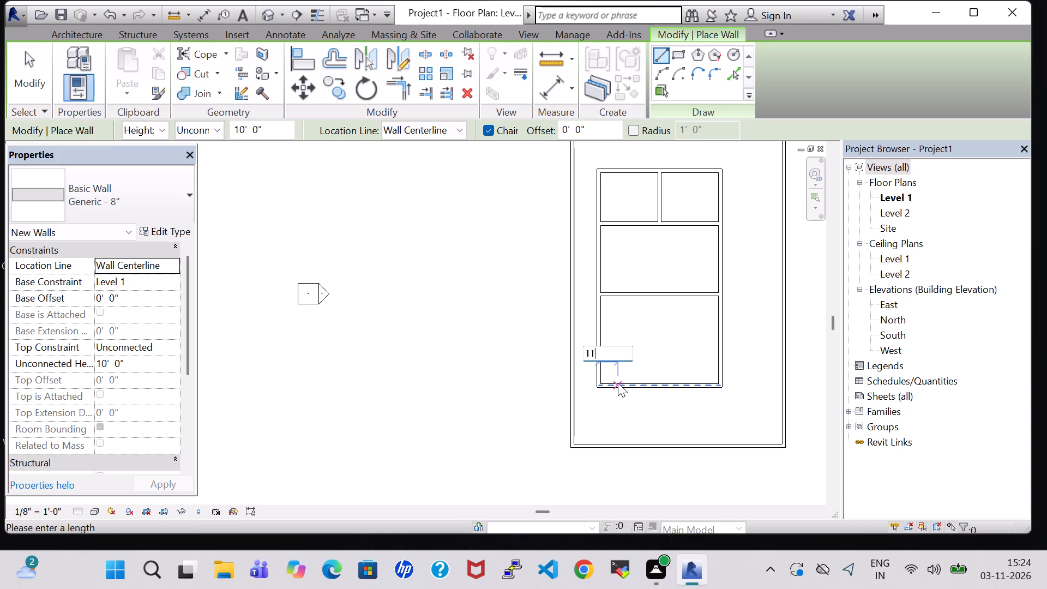
text('8")
key(Return)
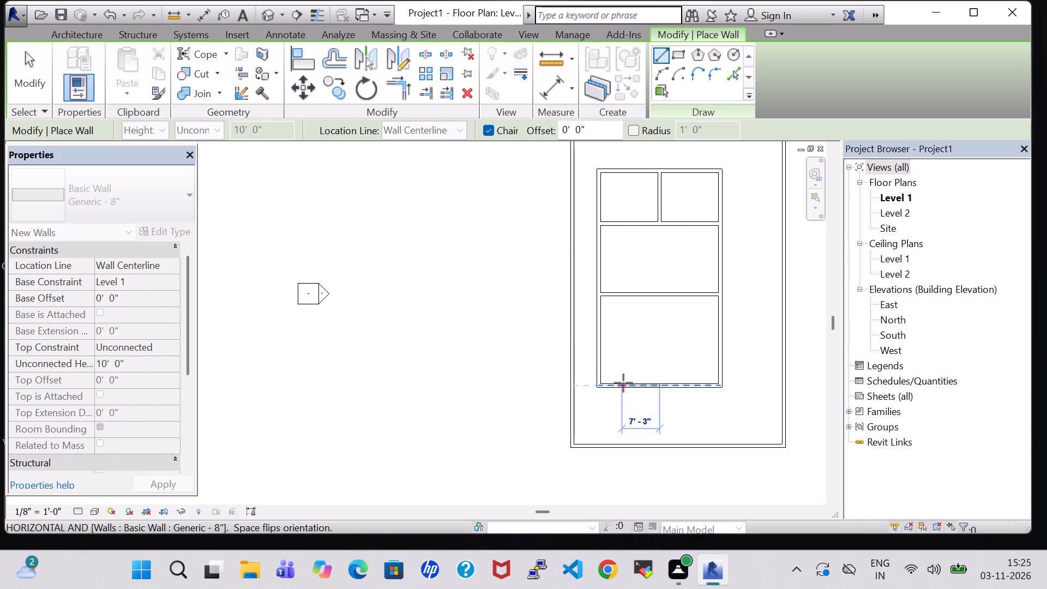
click(665, 296)
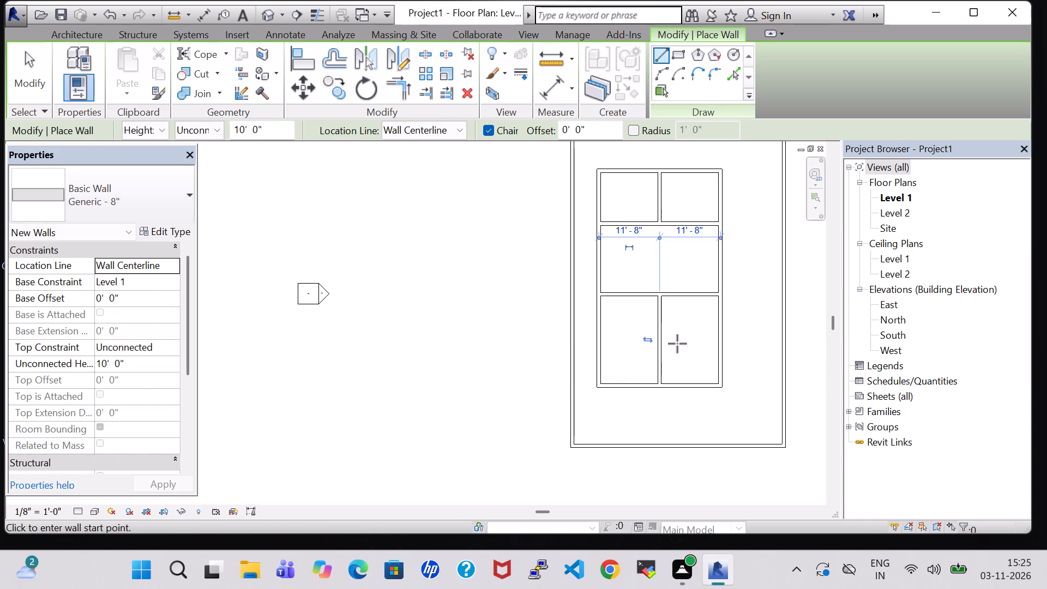
key(Escape)
key(Escape)
Check the widths of the two south rooms on either side of the new partition with aligned dimensions.
text(DI)
click(601, 345)
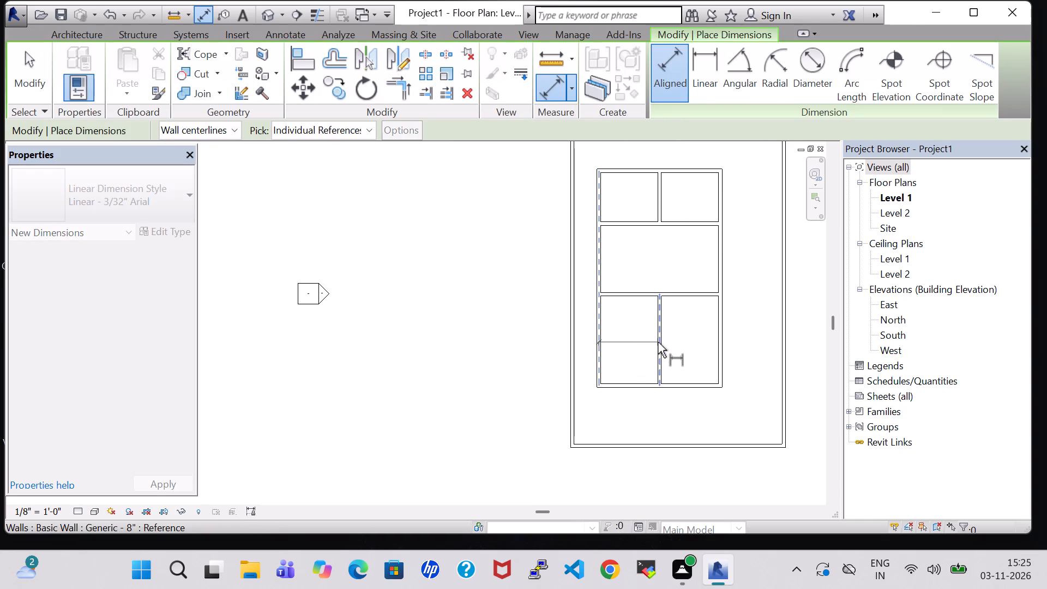
click(660, 342)
key(Escape)
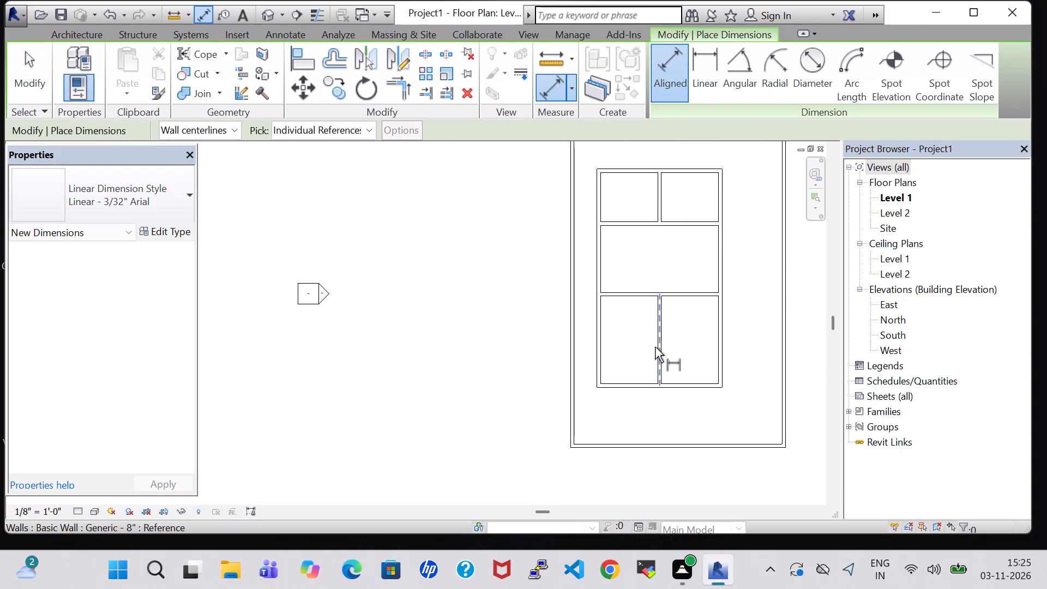
click(659, 345)
click(721, 340)
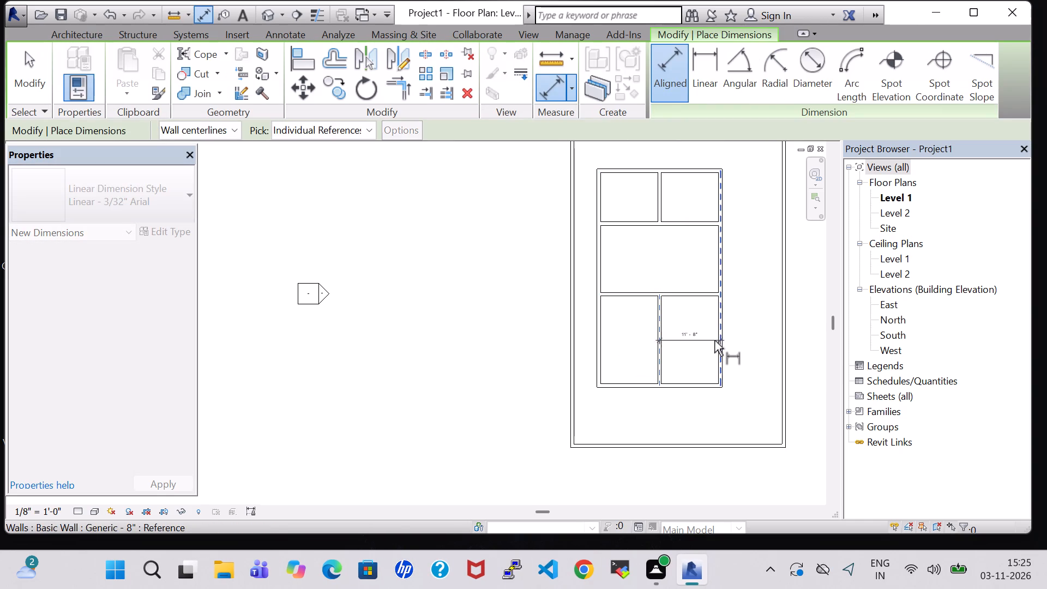
key(Escape)
key(Escape)
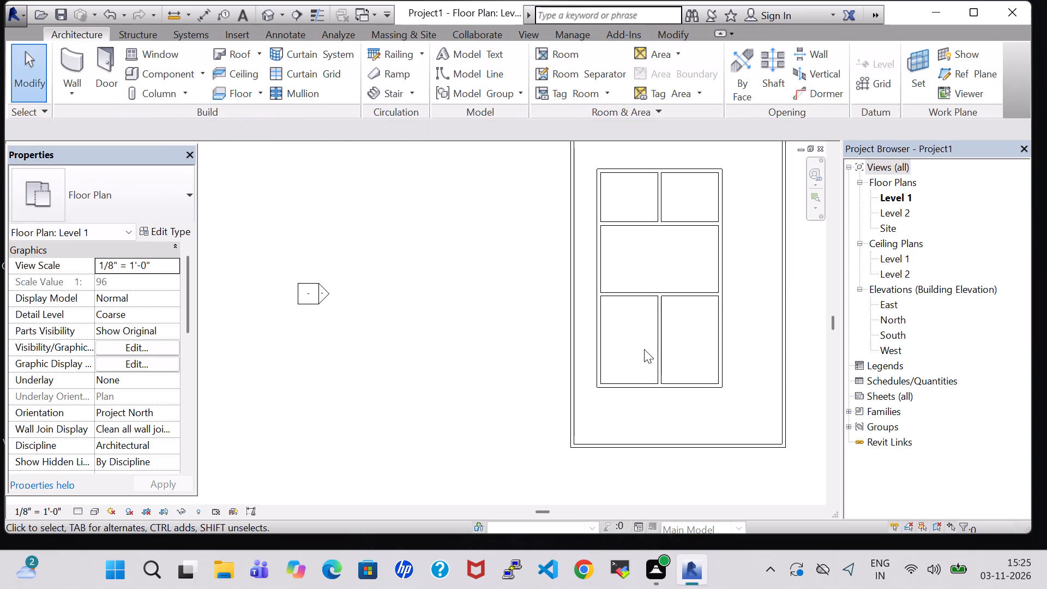
Check the southwest room's depth between its north and south walls with an aligned dimension.
text(DI)
click(637, 291)
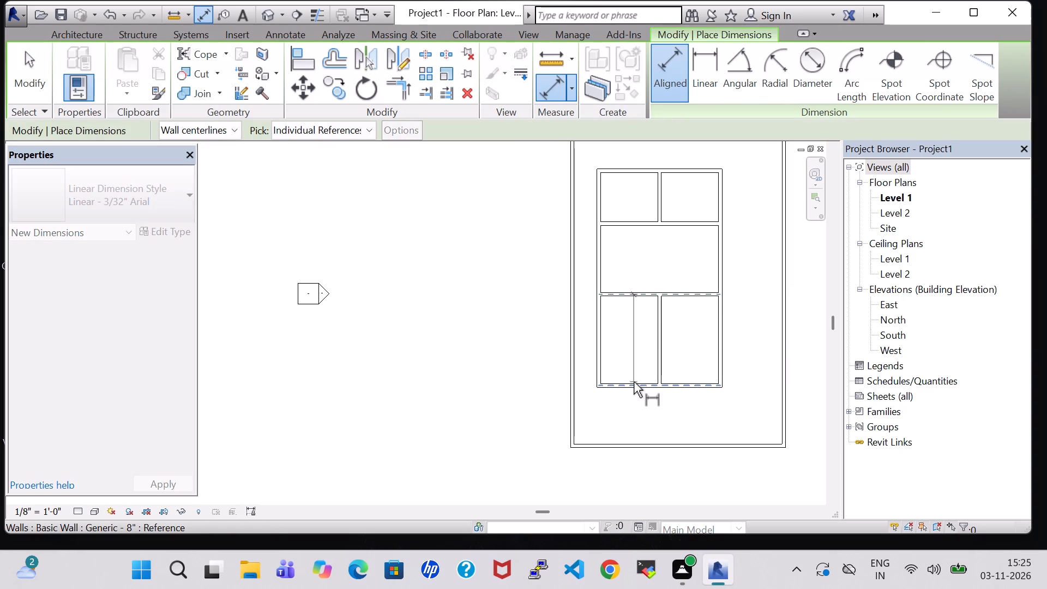
click(634, 386)
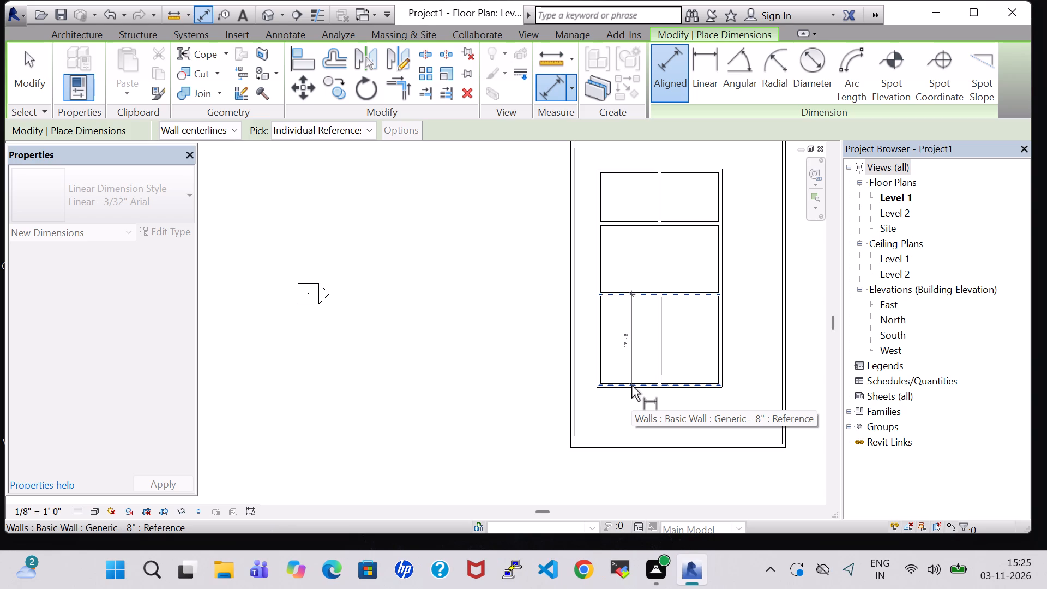
key(Escape)
key(Escape)
click(624, 293)
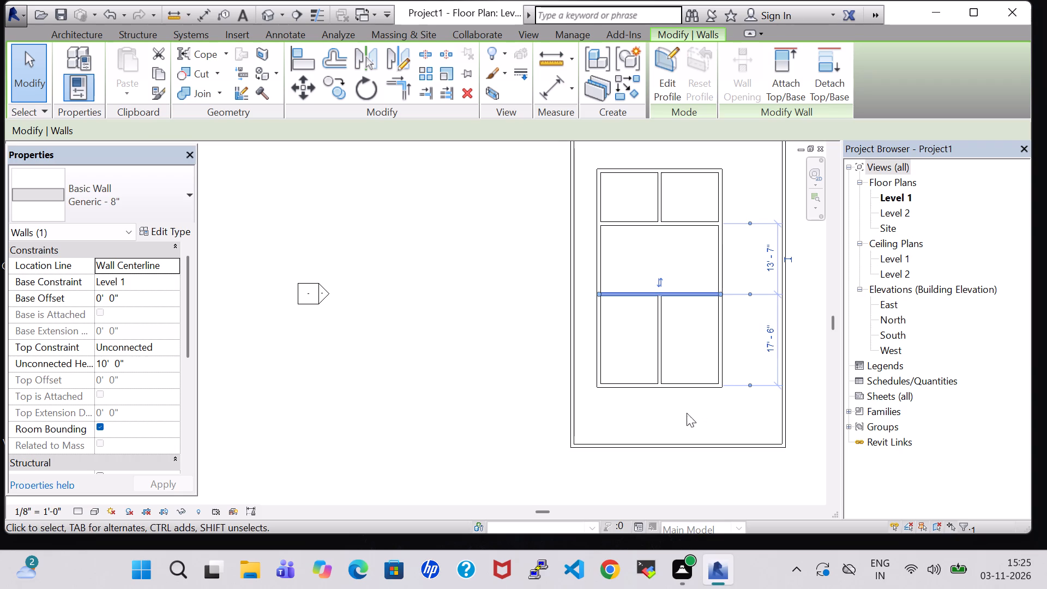
click(662, 413)
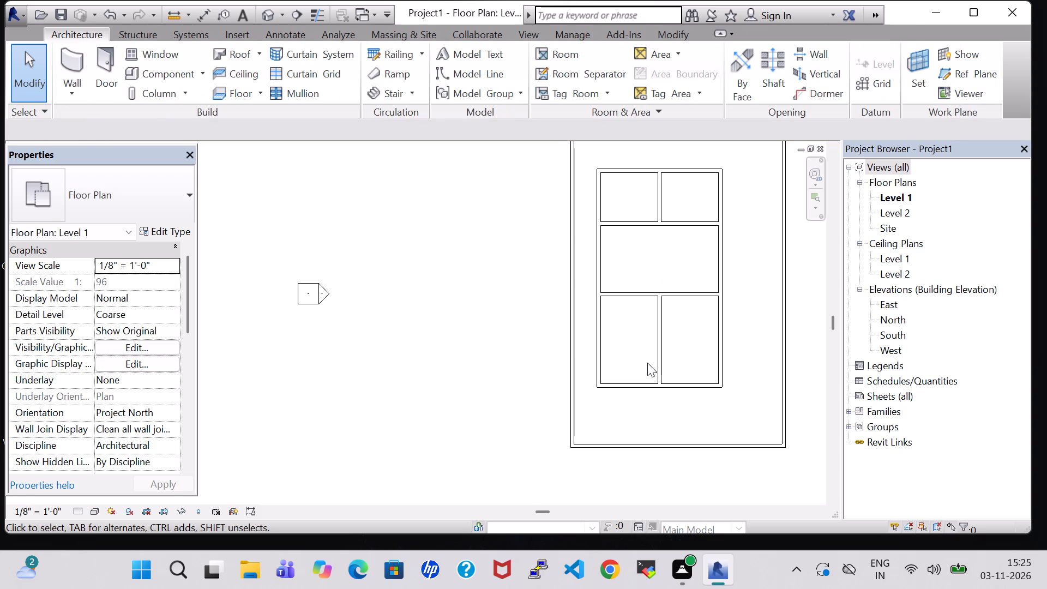
text(DI)
click(623, 295)
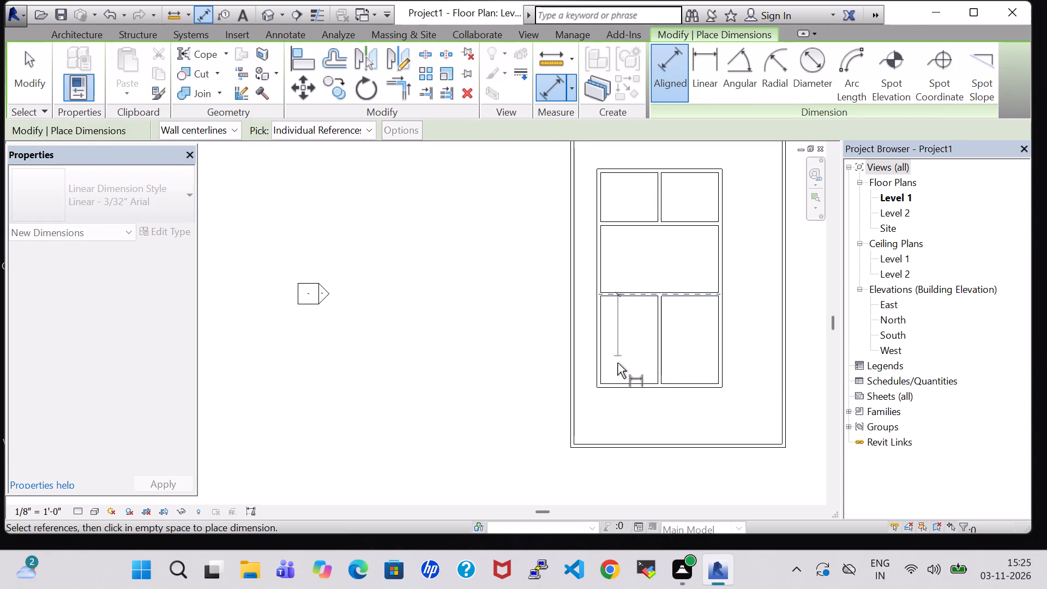
click(624, 387)
key(Escape)
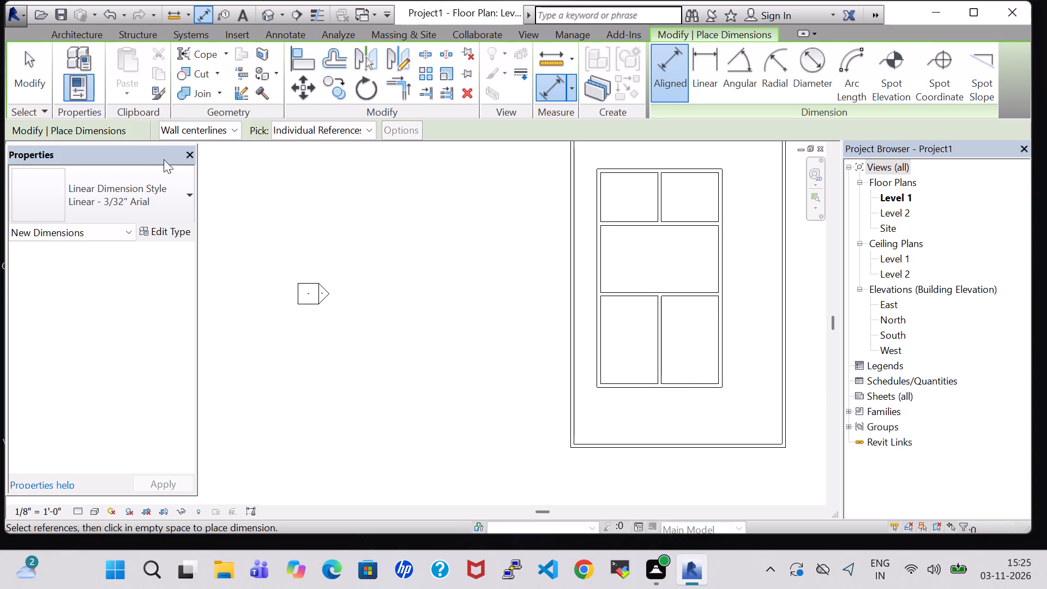
Enclose the southeast room's northeast corner with a 7'1" wall running west, 4' south of the north wall, and a return wall north.
click(75, 35)
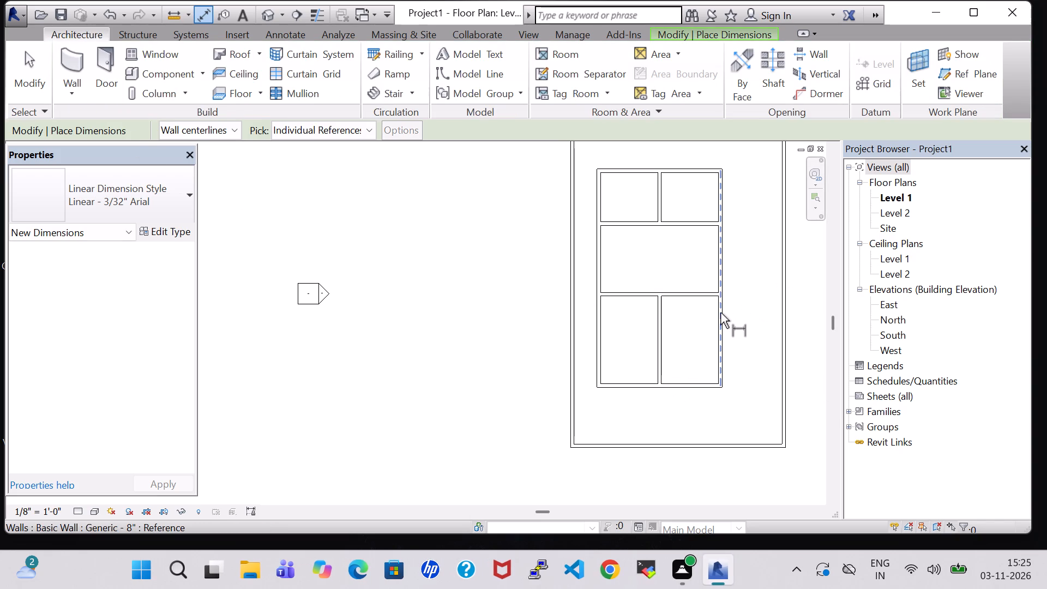
key(Escape)
key(Escape)
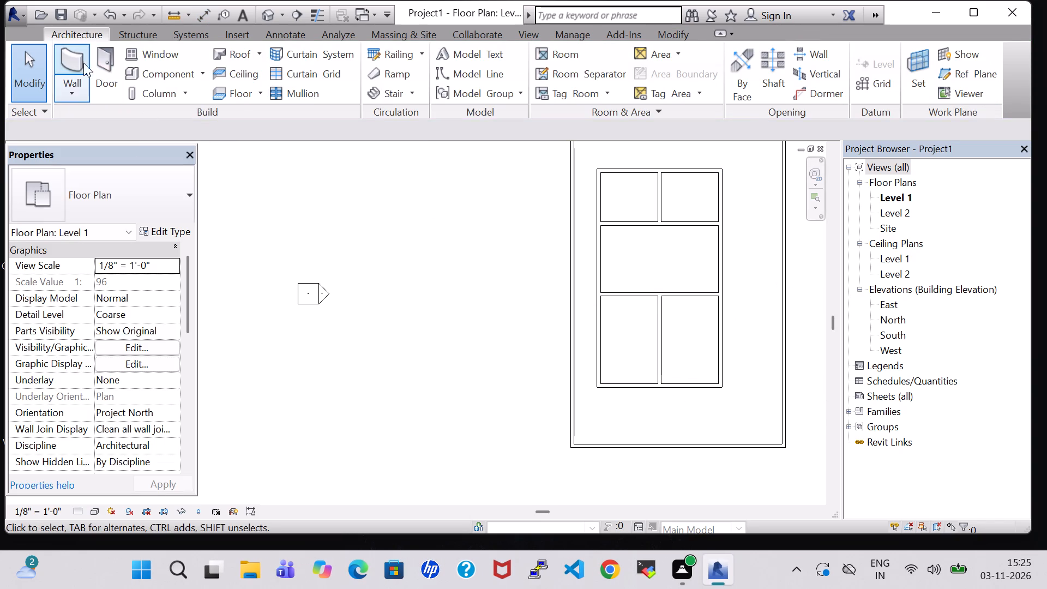
click(80, 61)
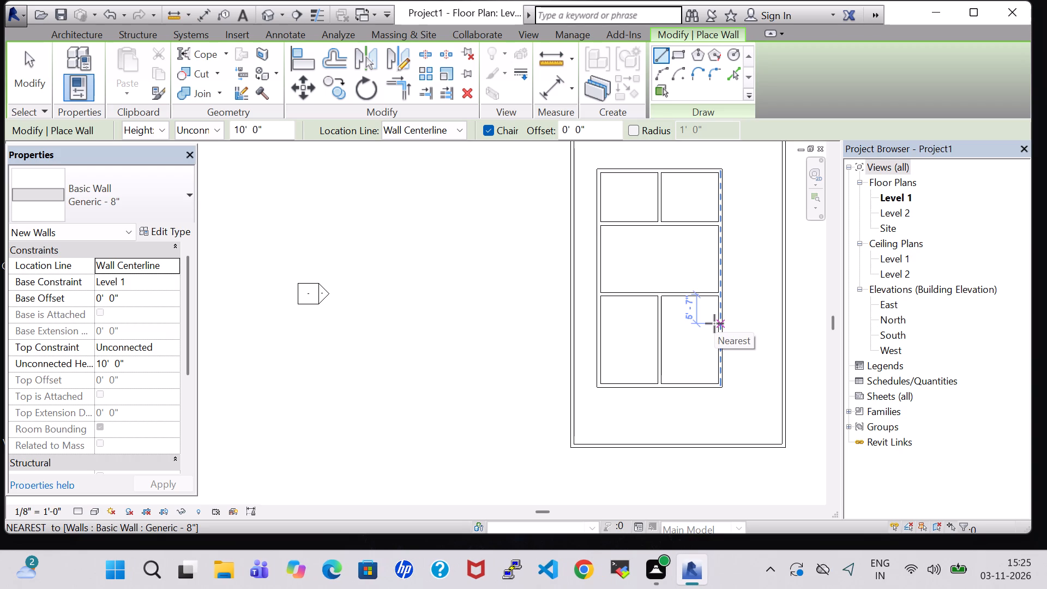
text(4')
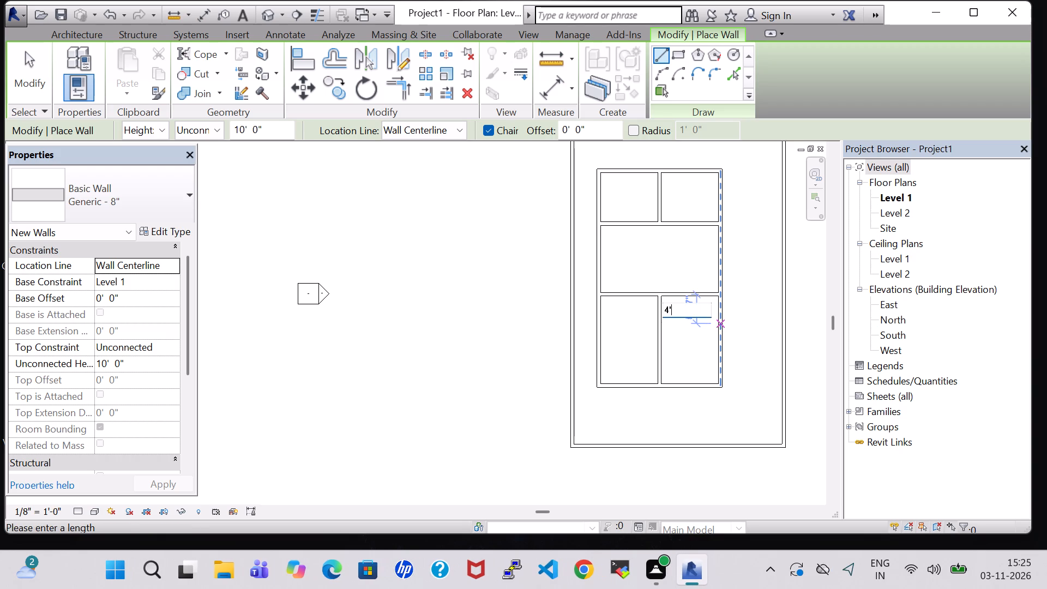
key(Return)
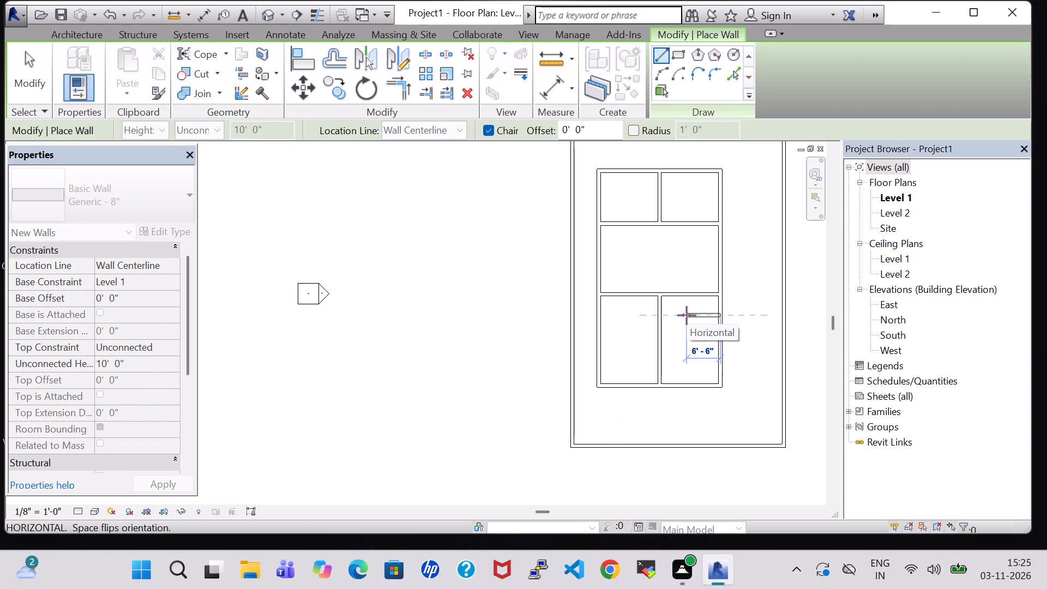
key(7)
key(apostrophe)
key(1)
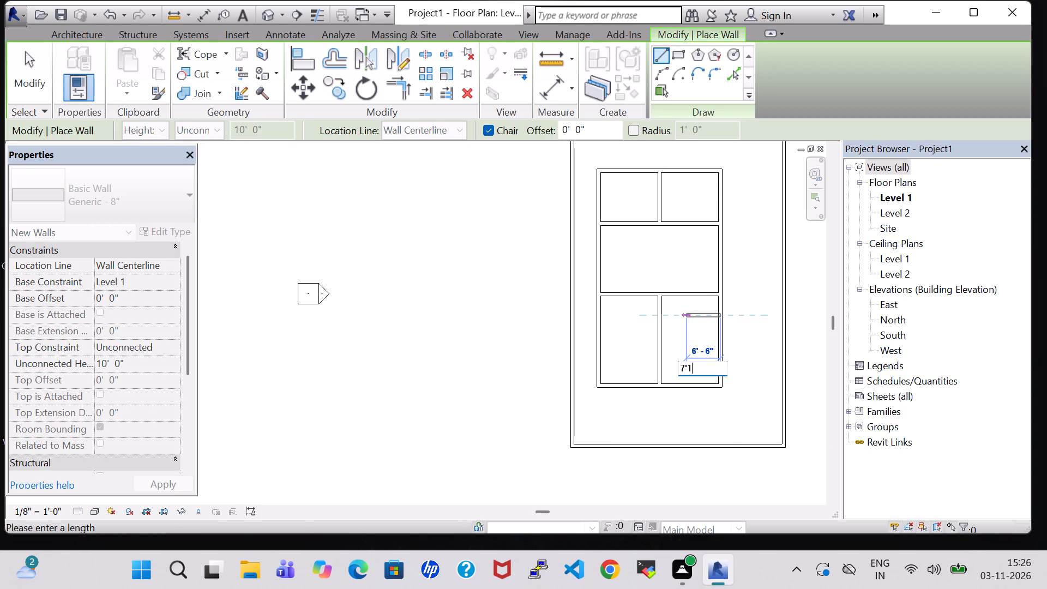
key(shift+quotedbl)
key(Return)
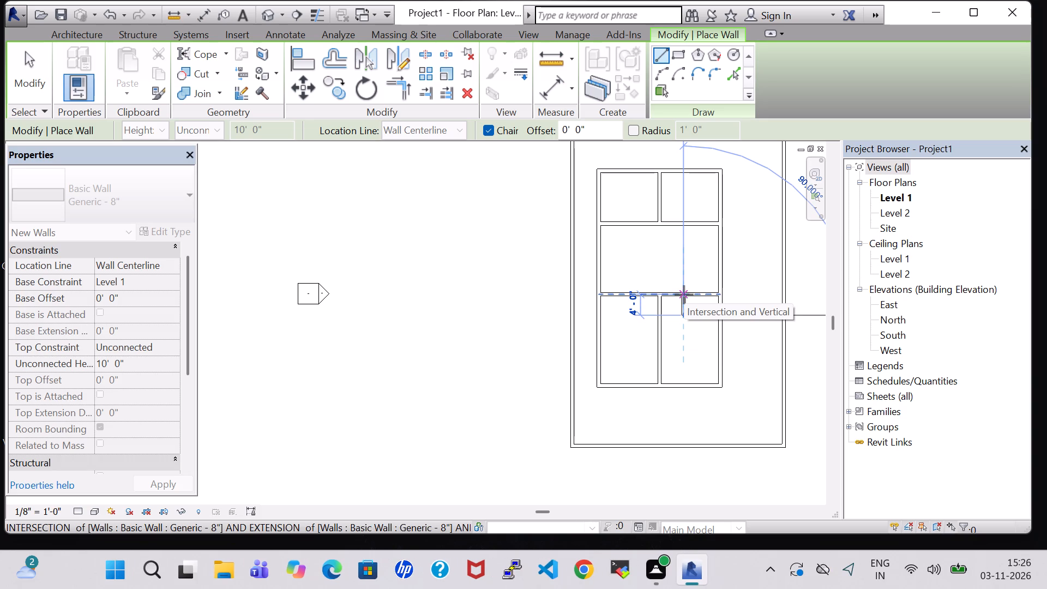
click(684, 294)
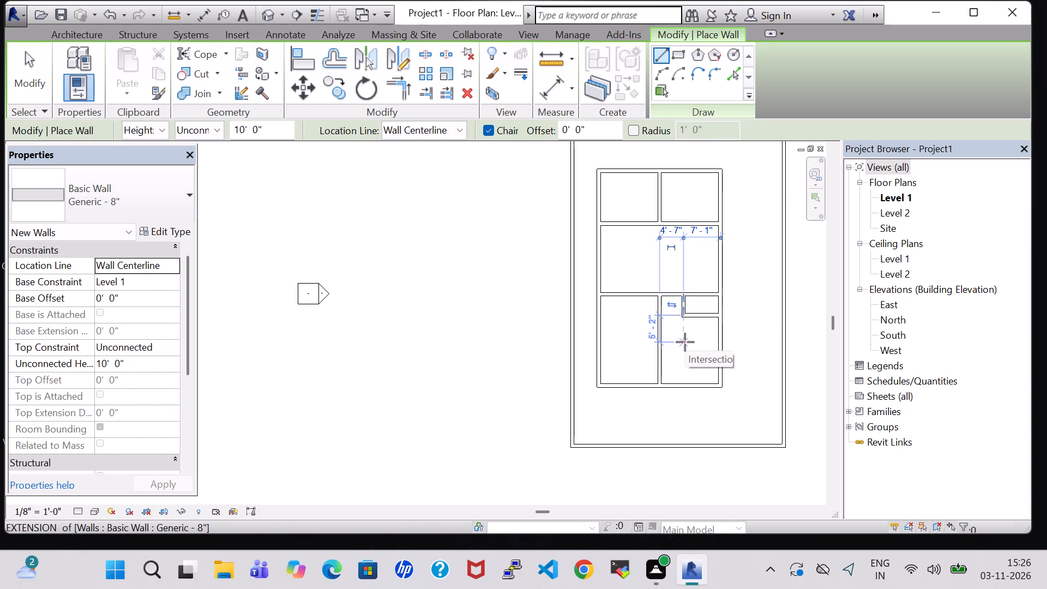
key(Escape)
key(Escape)
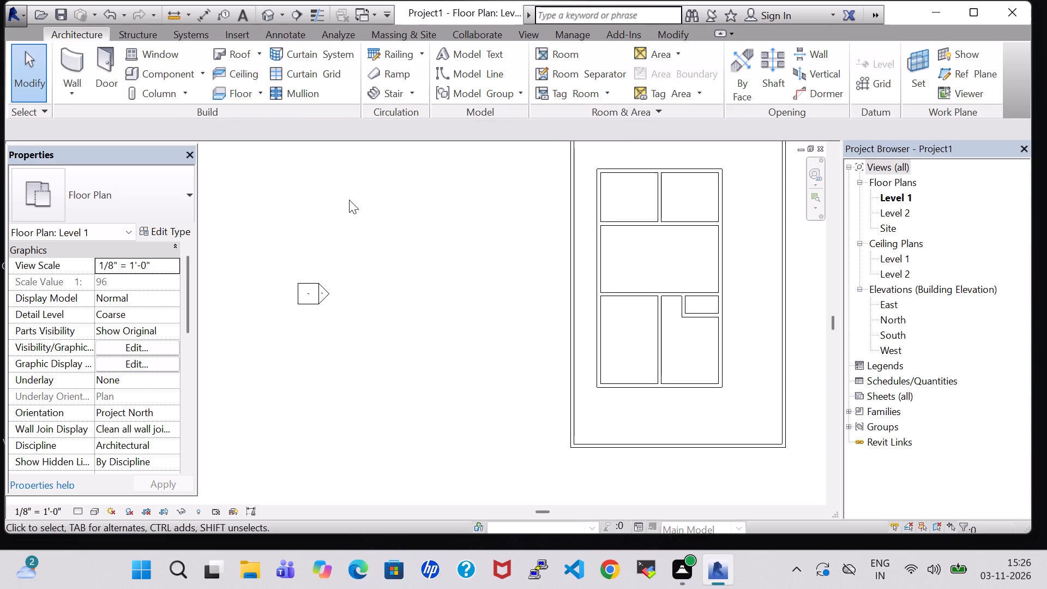
Split the partition between the two south rooms in line with the corner enclosure's south wall and delete its northern segment.
click(679, 27)
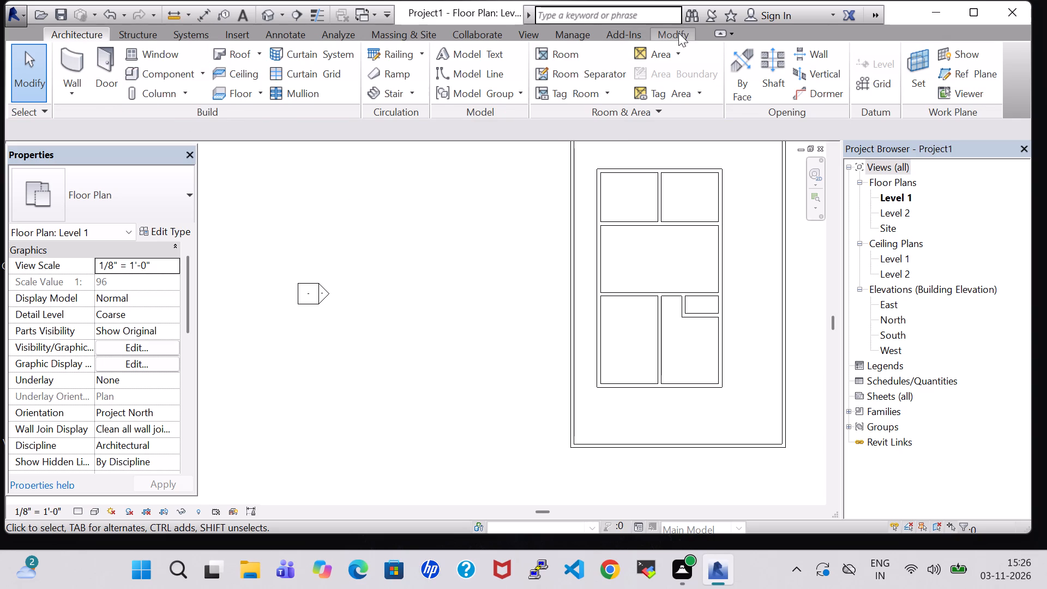
click(678, 33)
click(428, 49)
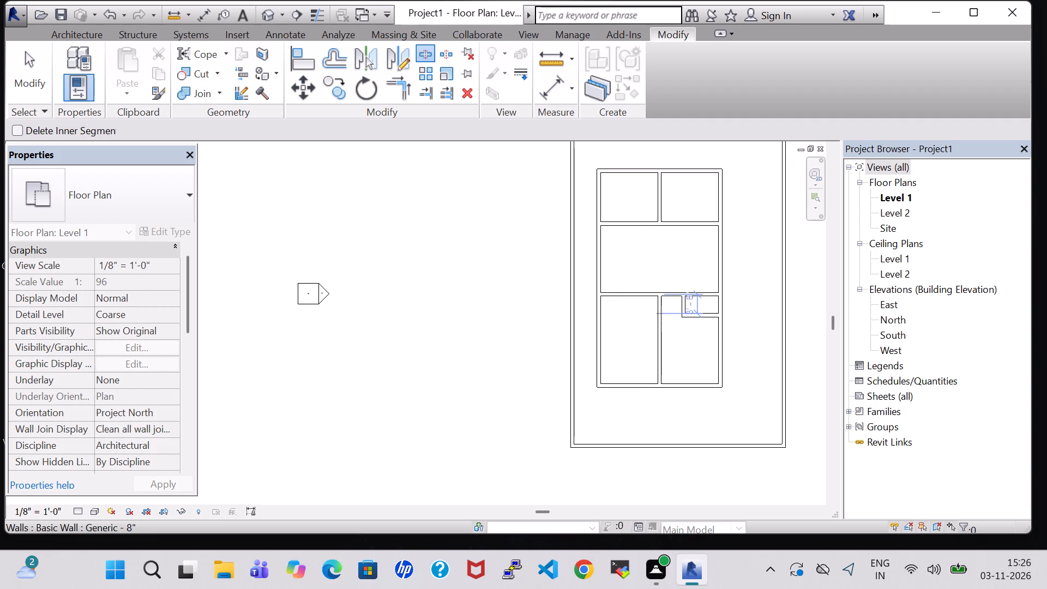
scroll(661, 314, up, 4)
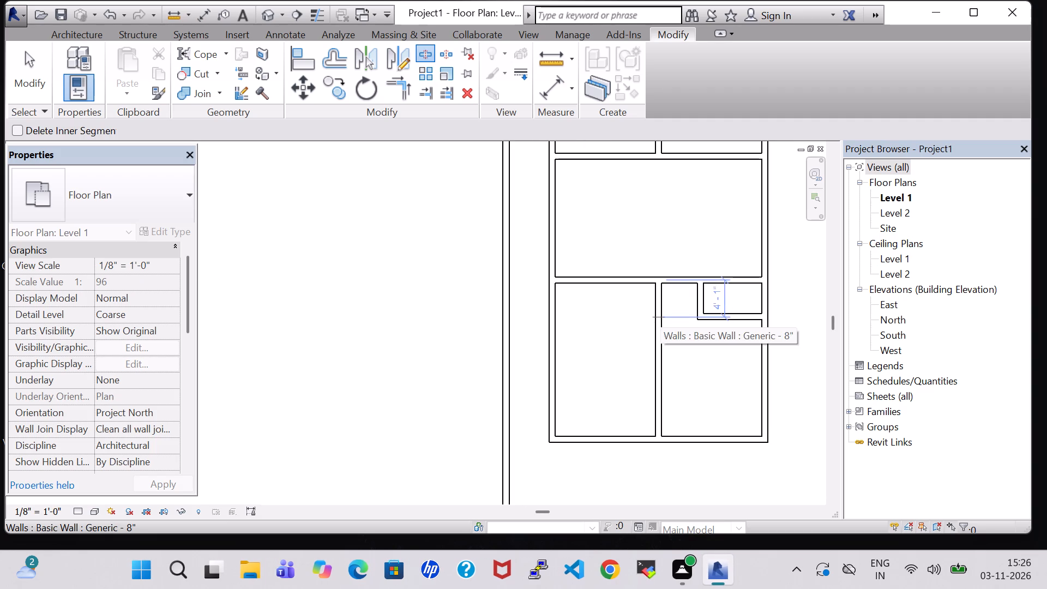
click(660, 317)
key(Escape)
key(Escape)
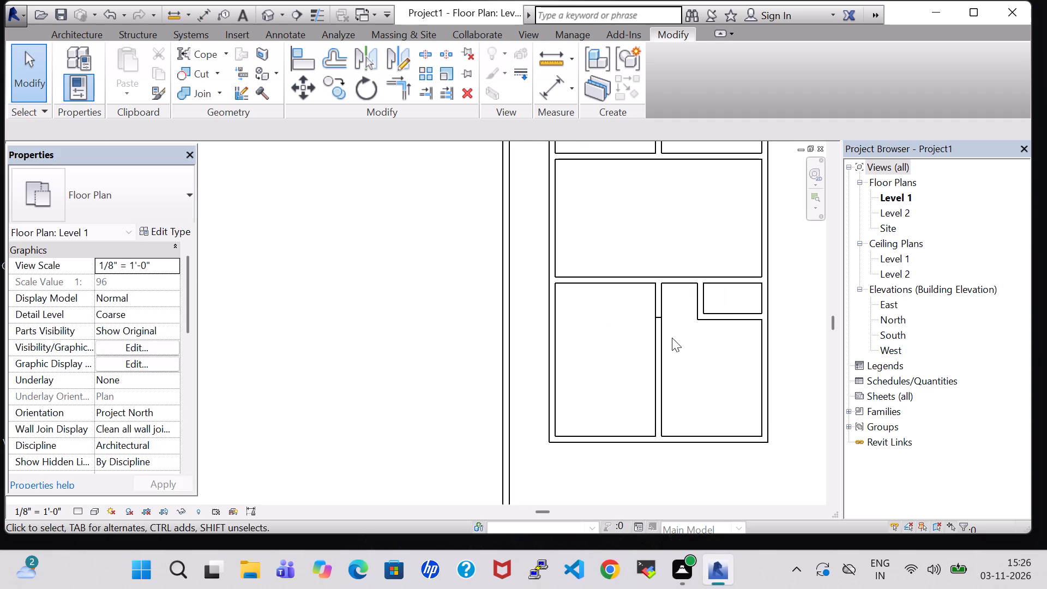
click(660, 308)
key(Delete)
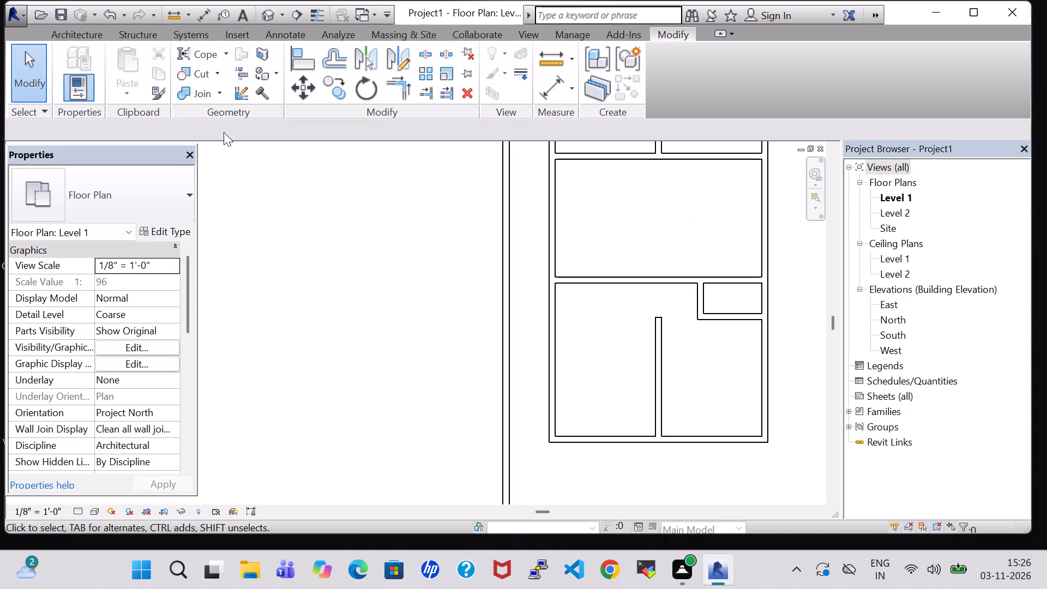
Draw a Generic - 8" wall from the enclosure's southwest corner west to the shortened partition's north end.
click(62, 28)
click(63, 52)
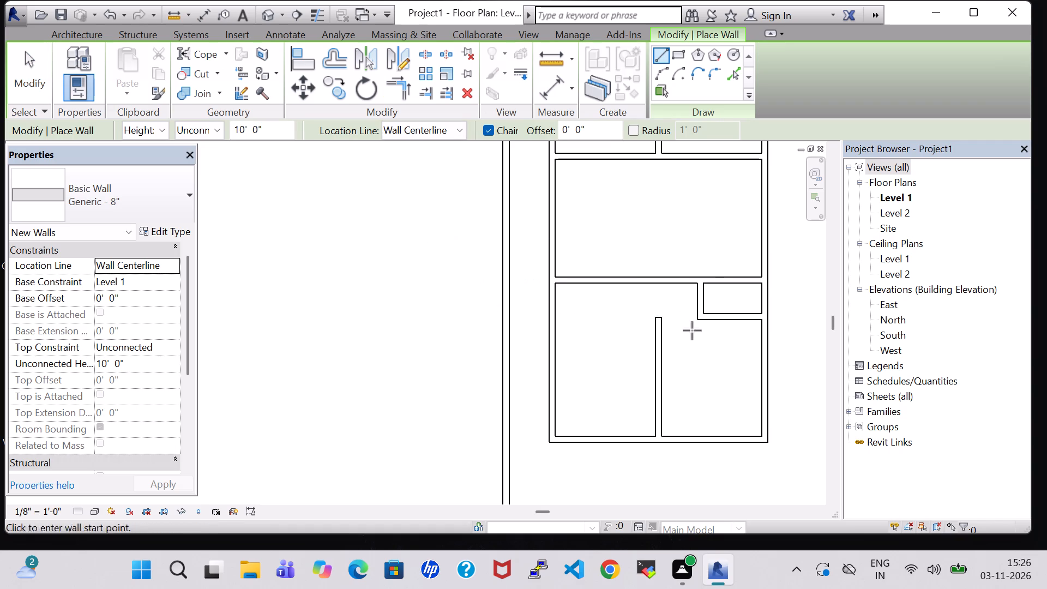
click(702, 316)
click(659, 316)
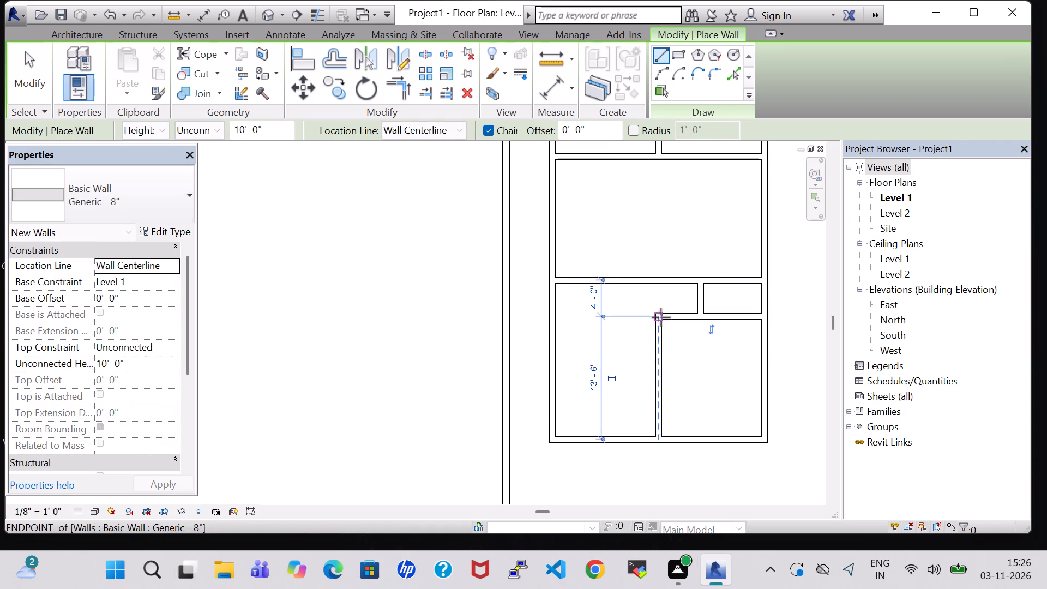
key(Escape)
key(Escape)
Open the middle room's south wall by splitting it at the enclosure's west wall and about 1'6" west of the north partition, deleting the piece between.
scroll(714, 348, down, 2)
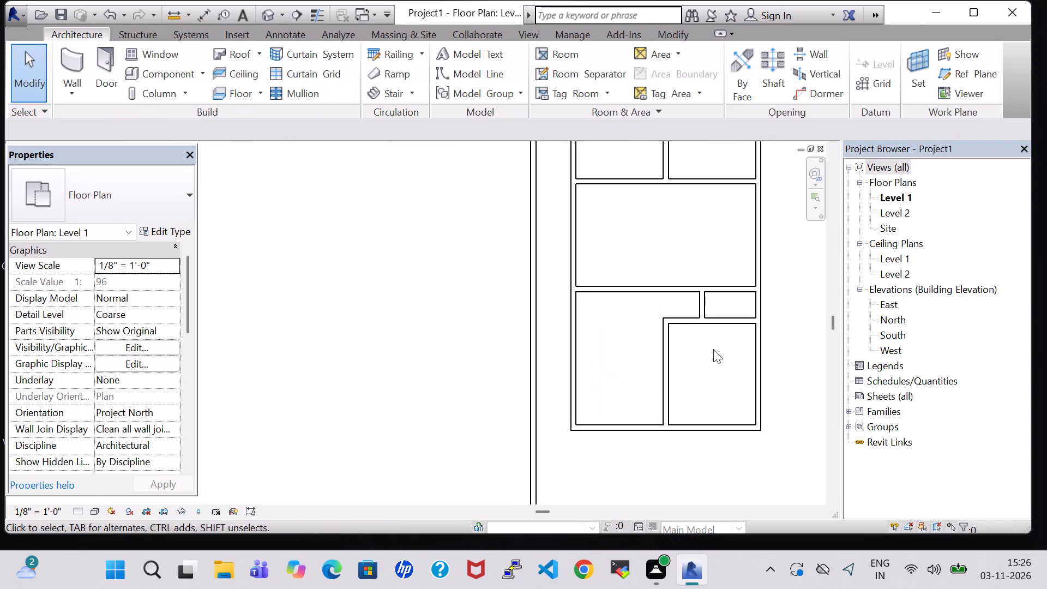
scroll(713, 349, down, 1)
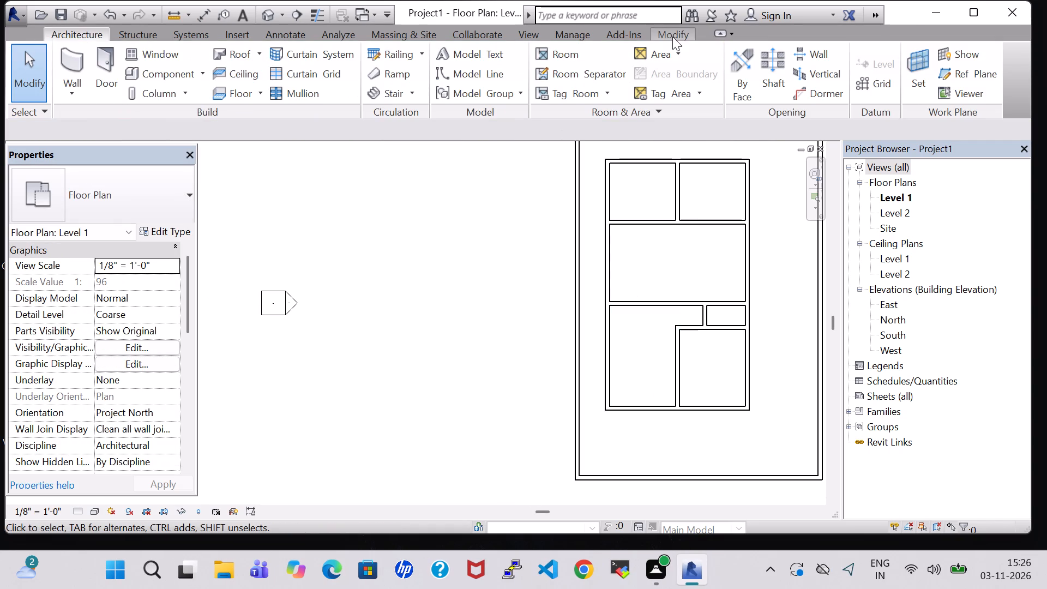
click(672, 36)
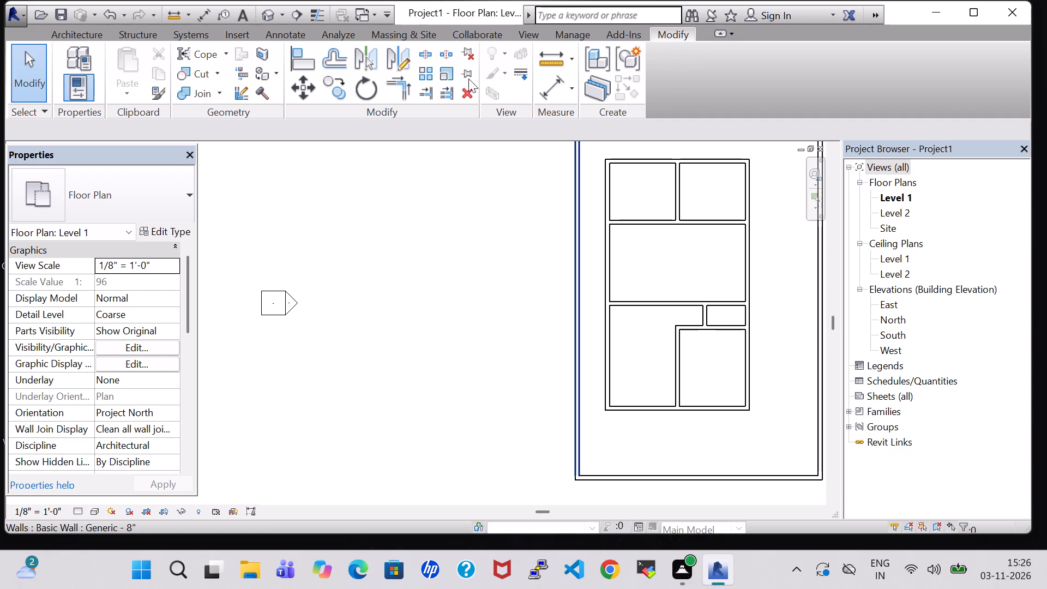
click(430, 57)
click(705, 299)
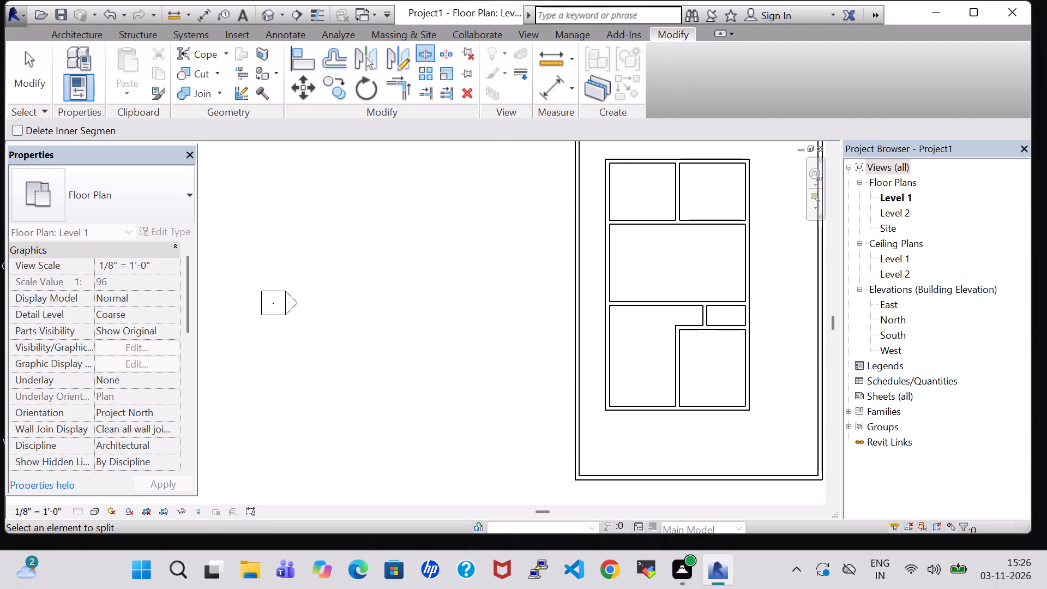
click(669, 299)
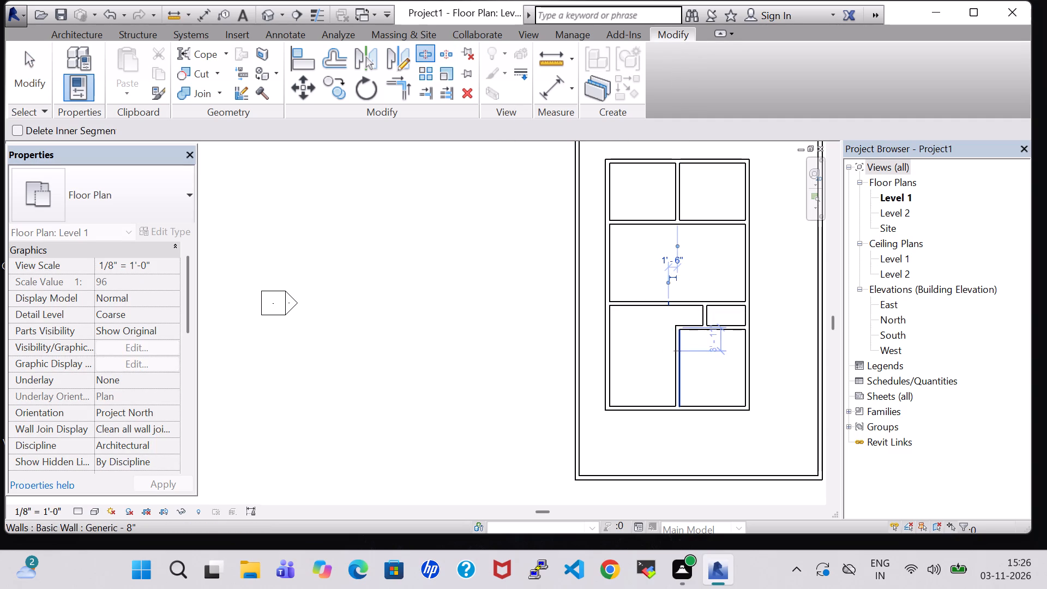
key(Escape)
key(Escape)
click(685, 302)
key(Delete)
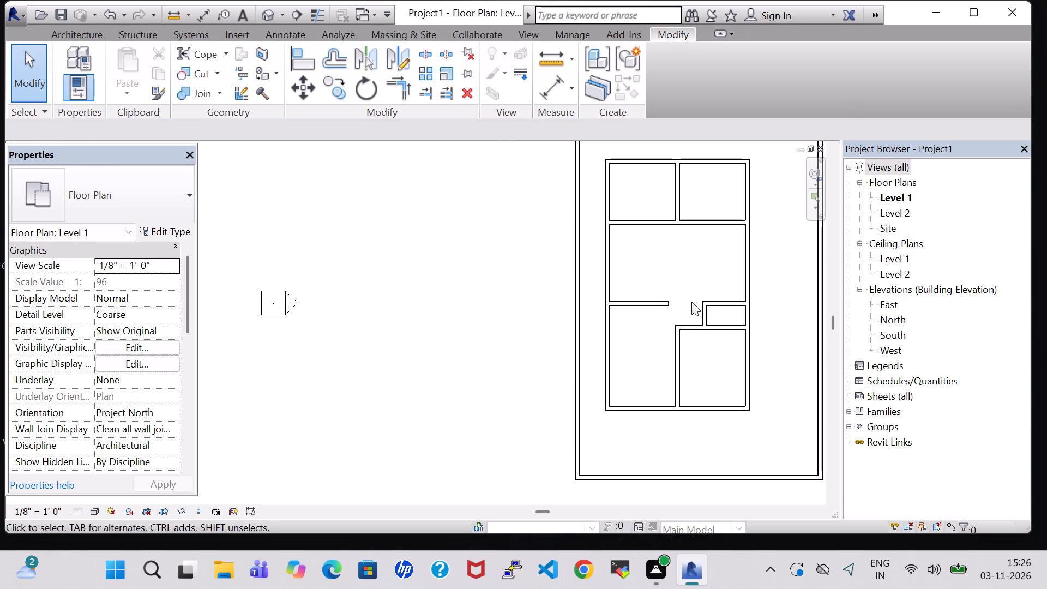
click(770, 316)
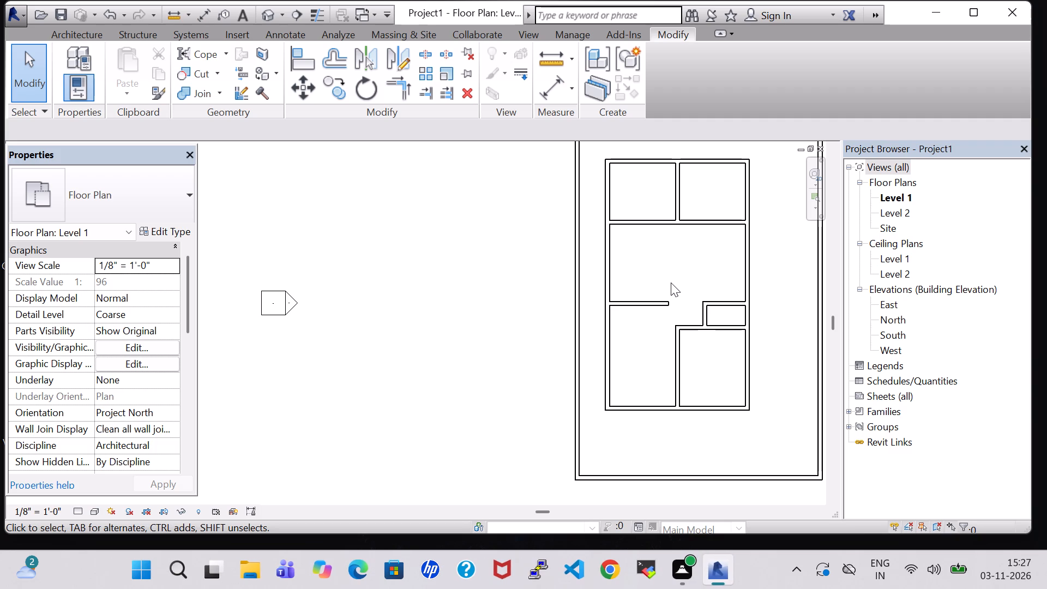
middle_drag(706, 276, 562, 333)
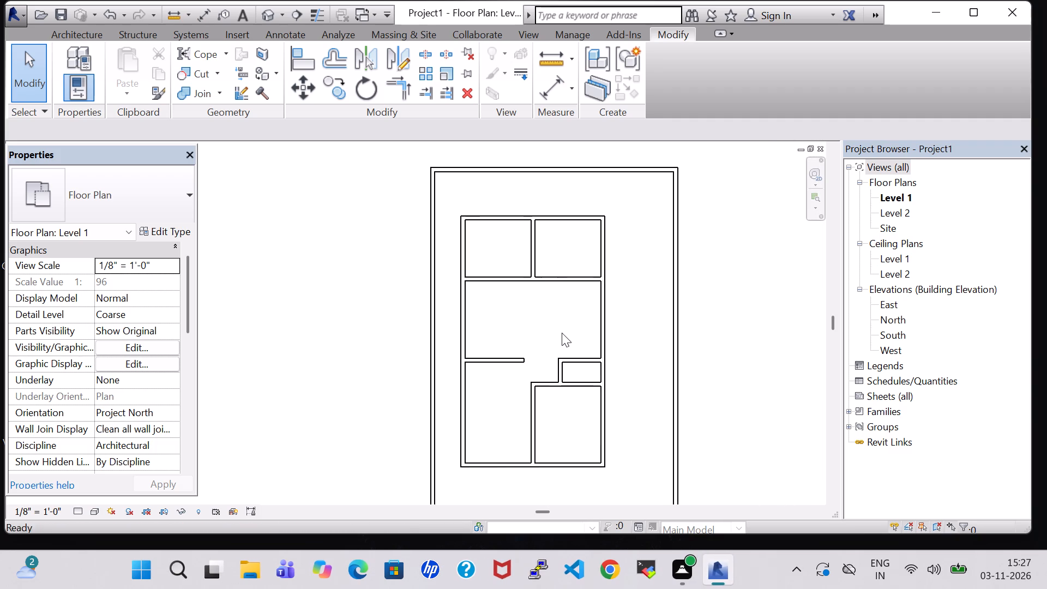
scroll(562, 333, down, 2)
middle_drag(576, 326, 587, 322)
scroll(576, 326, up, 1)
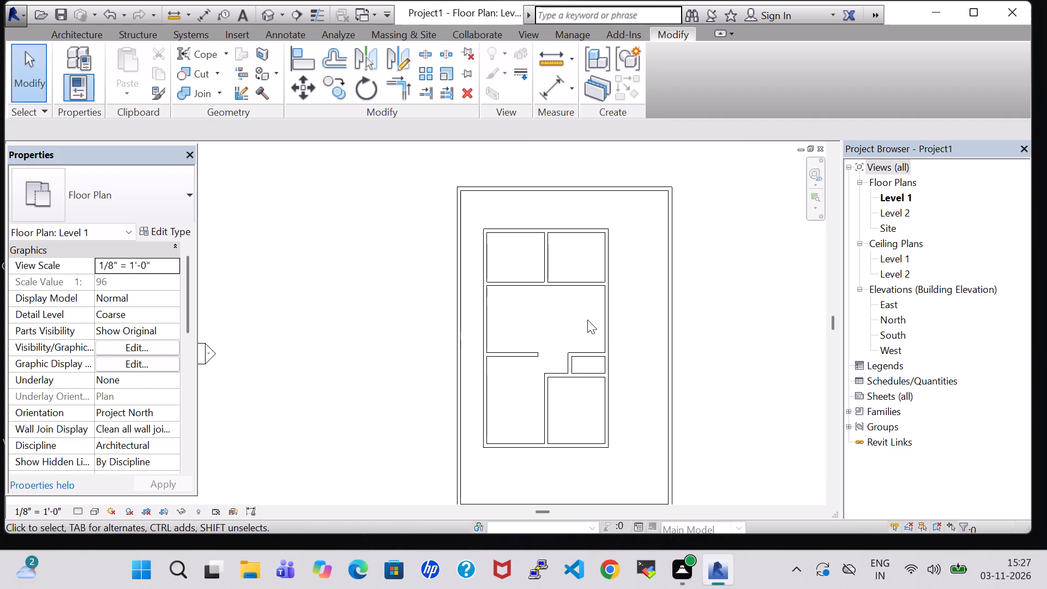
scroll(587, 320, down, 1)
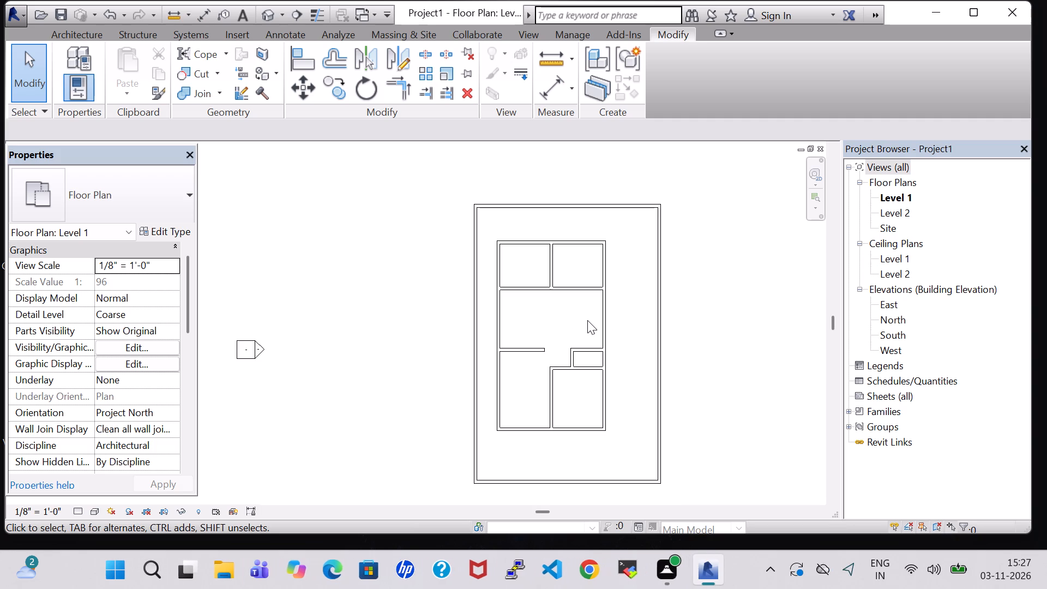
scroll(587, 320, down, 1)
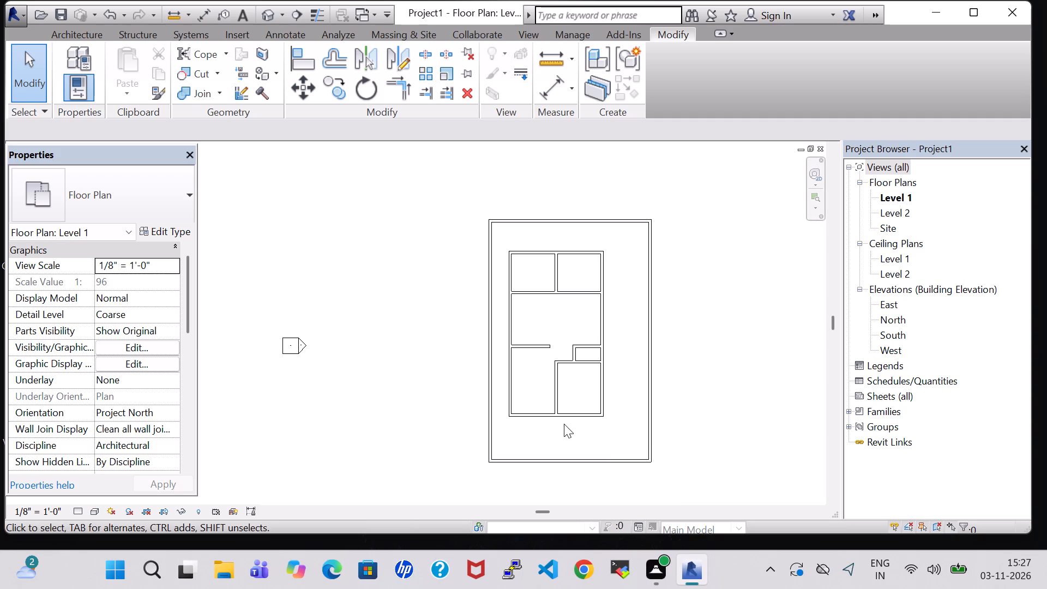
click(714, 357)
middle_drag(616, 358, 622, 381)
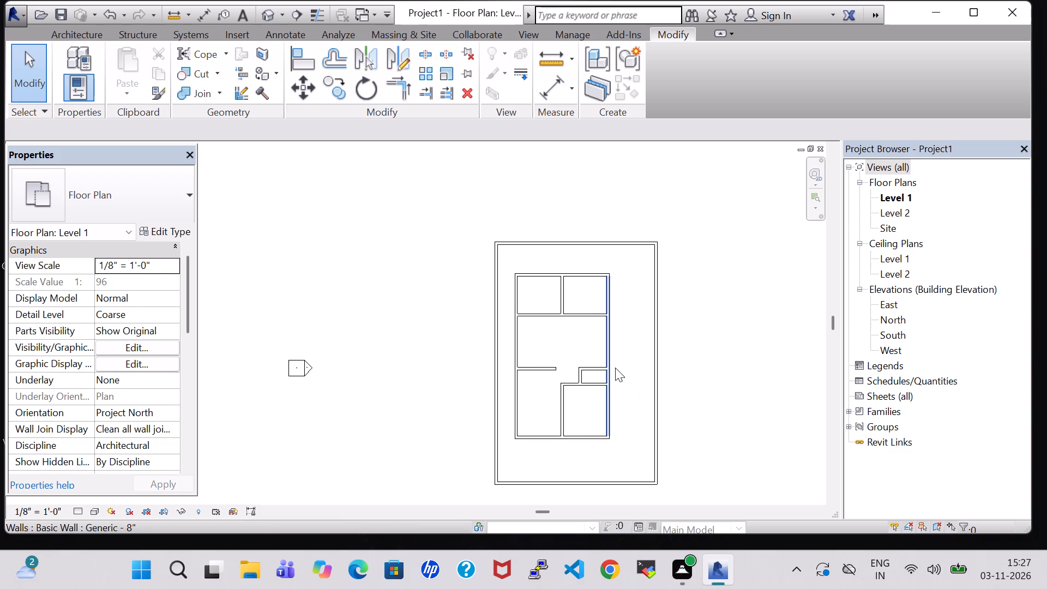
Place an L-shaped winder stair, 3' wide, from Level 1 to Level 2 in the middle room's northeast corner, starting east and turning south.
click(81, 37)
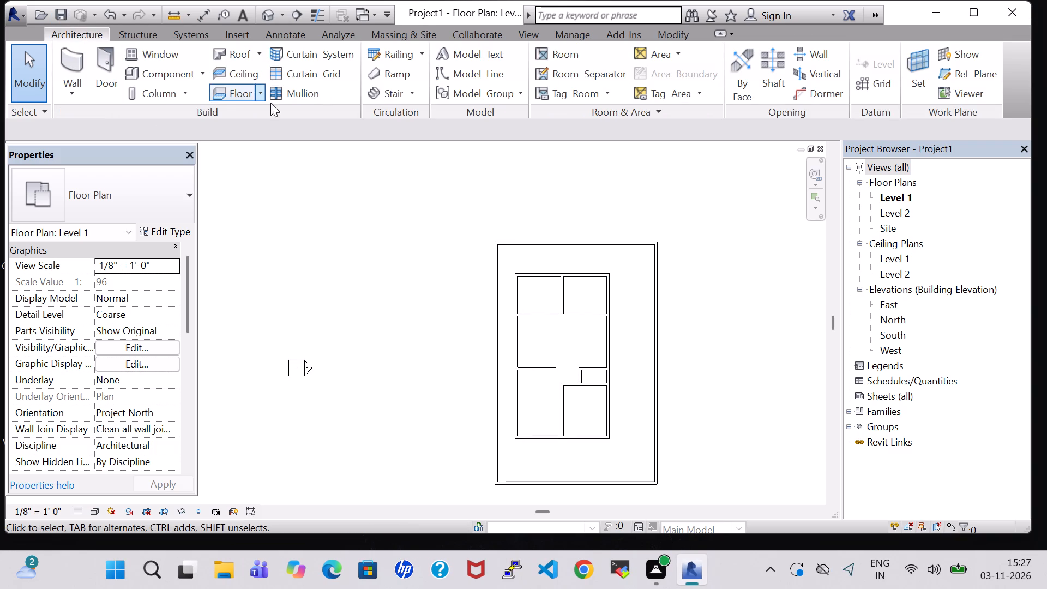
click(390, 91)
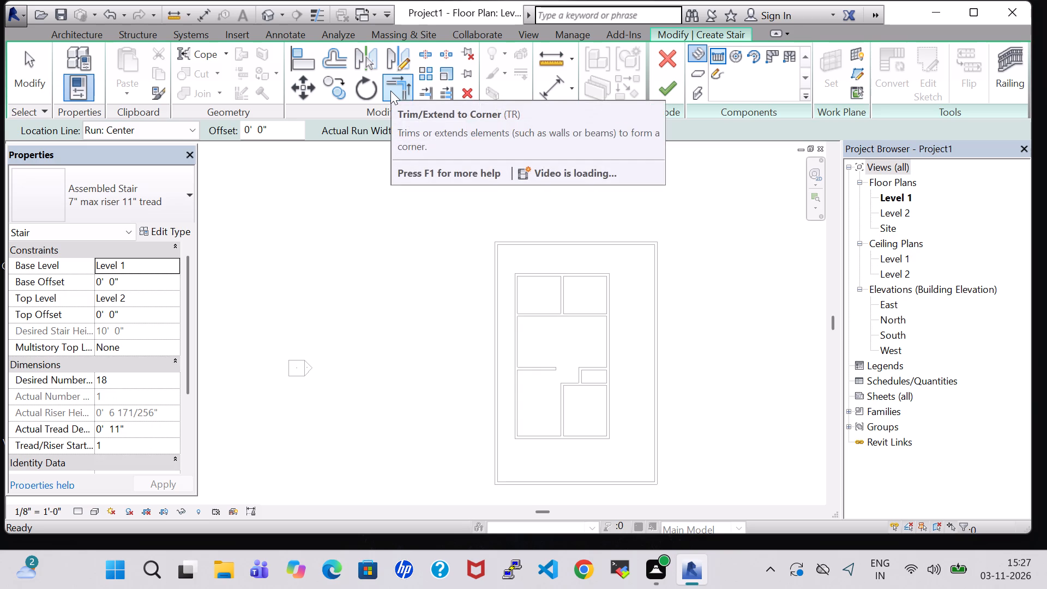
click(775, 58)
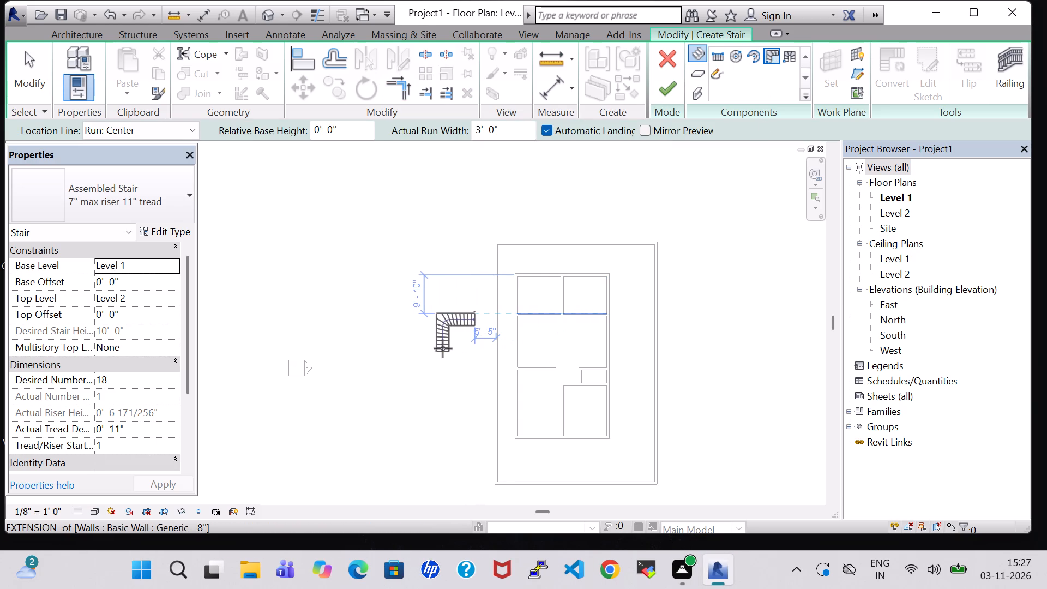
key(space)
key(space)
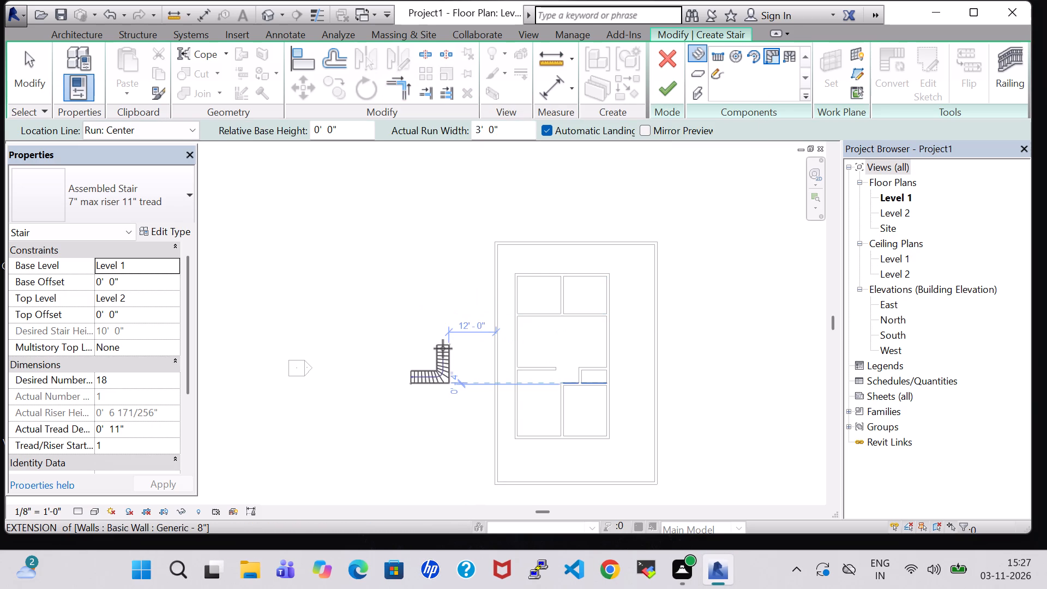
key(space)
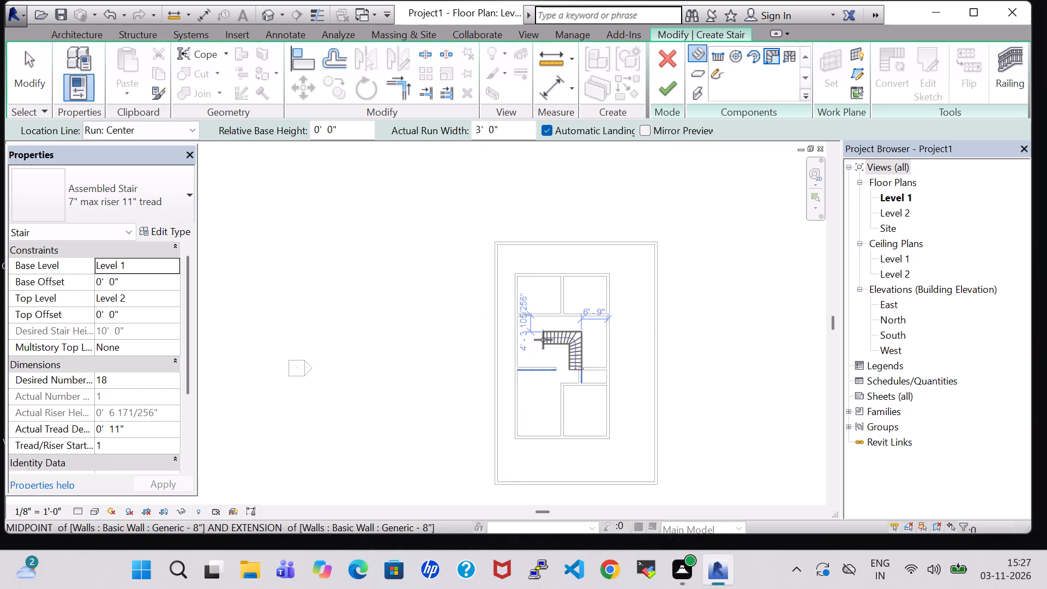
scroll(565, 338, up, 8)
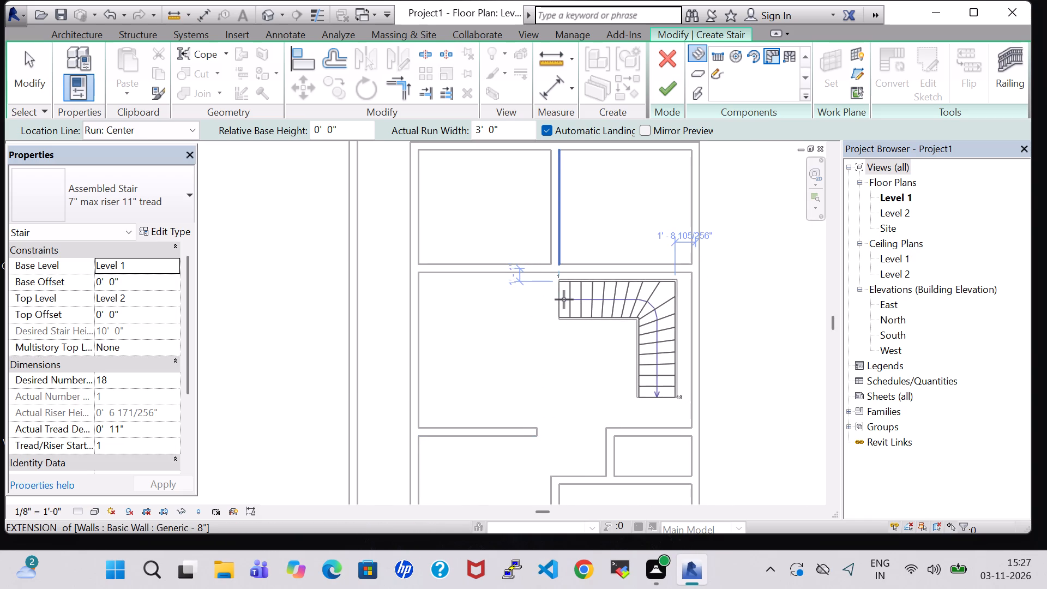
click(561, 299)
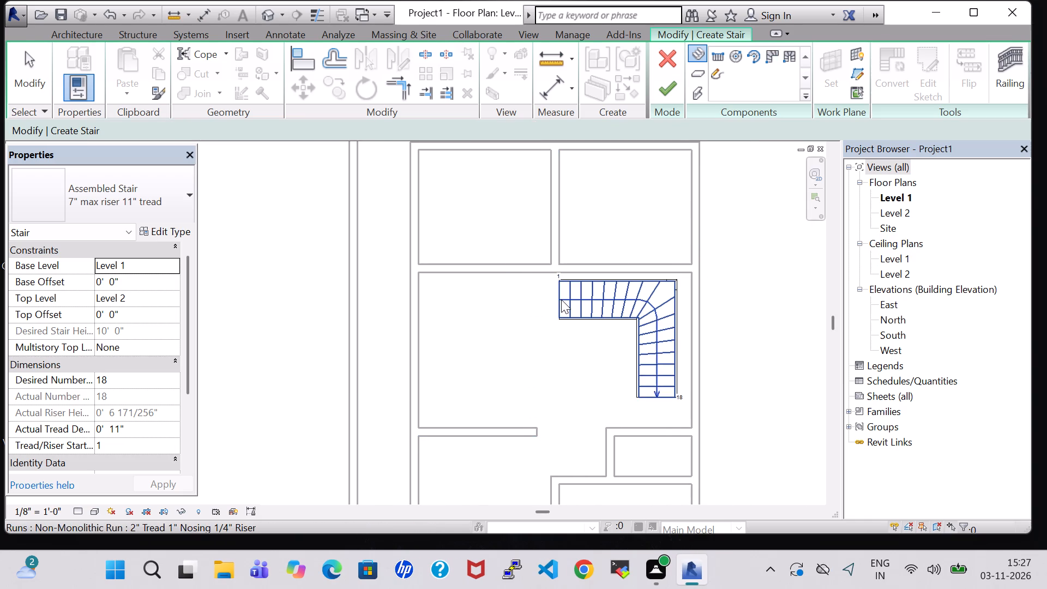
click(670, 83)
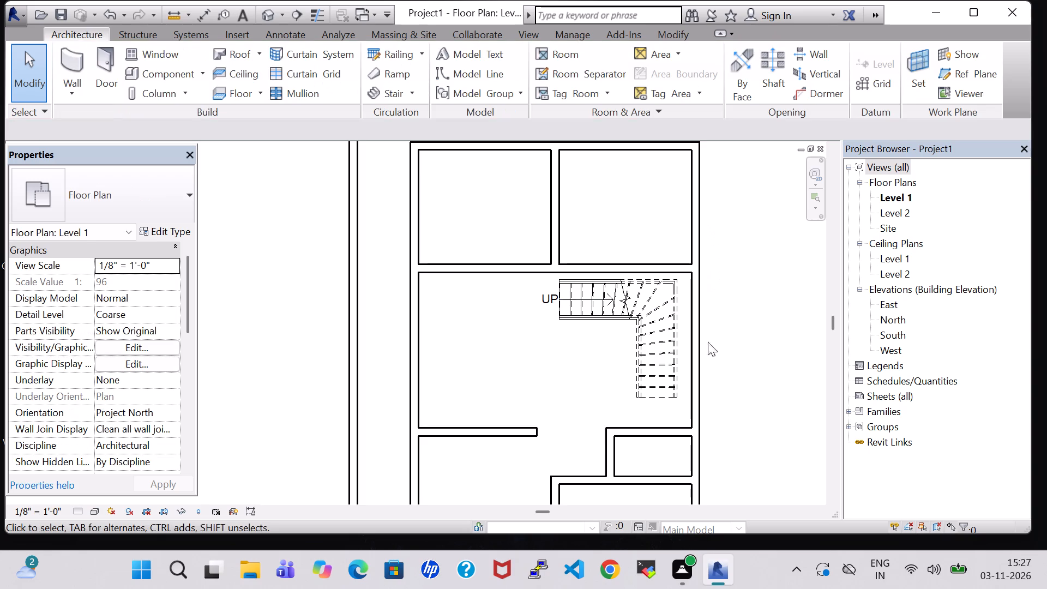
Nudge the L-shaped stair four increments east toward the middle room's east wall.
click(673, 327)
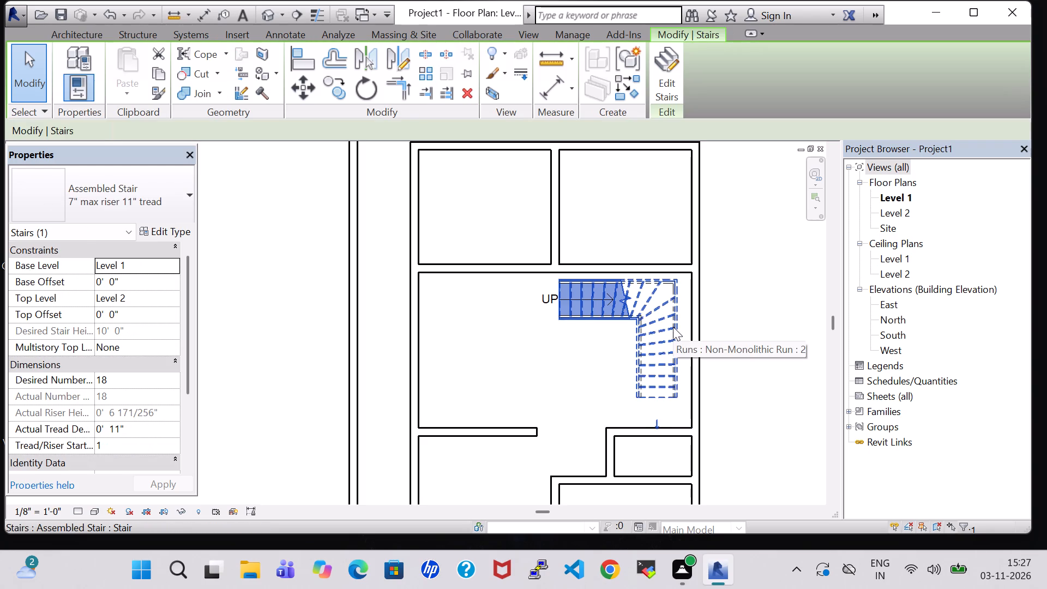
key(Right)
key(Right)
key(Right)
key(Right)
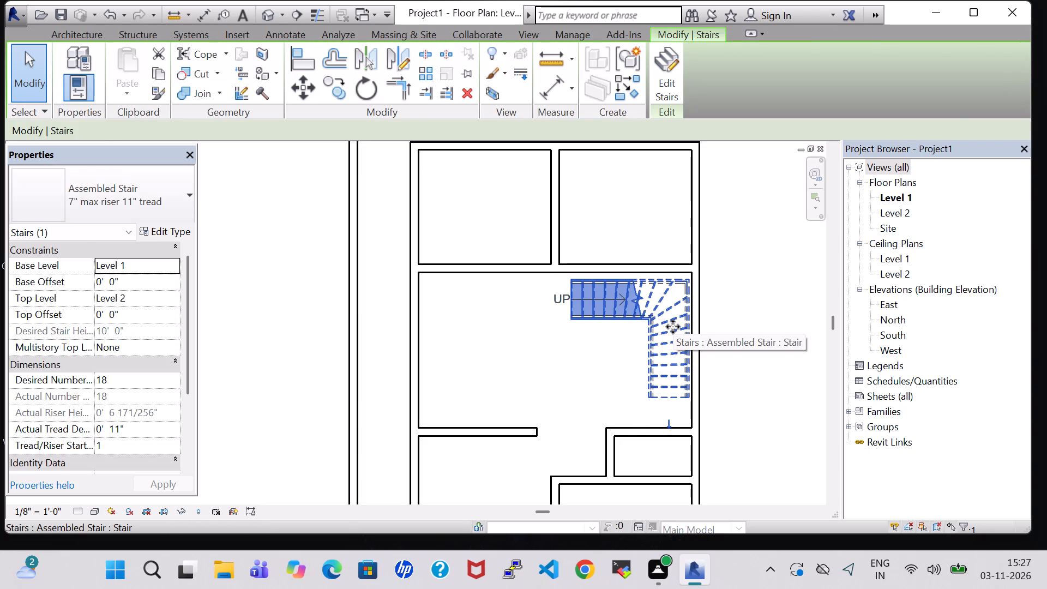
click(733, 283)
Edit the stair run to shorten its north leg by four risers from the west starting end, and finish the stair.
click(574, 317)
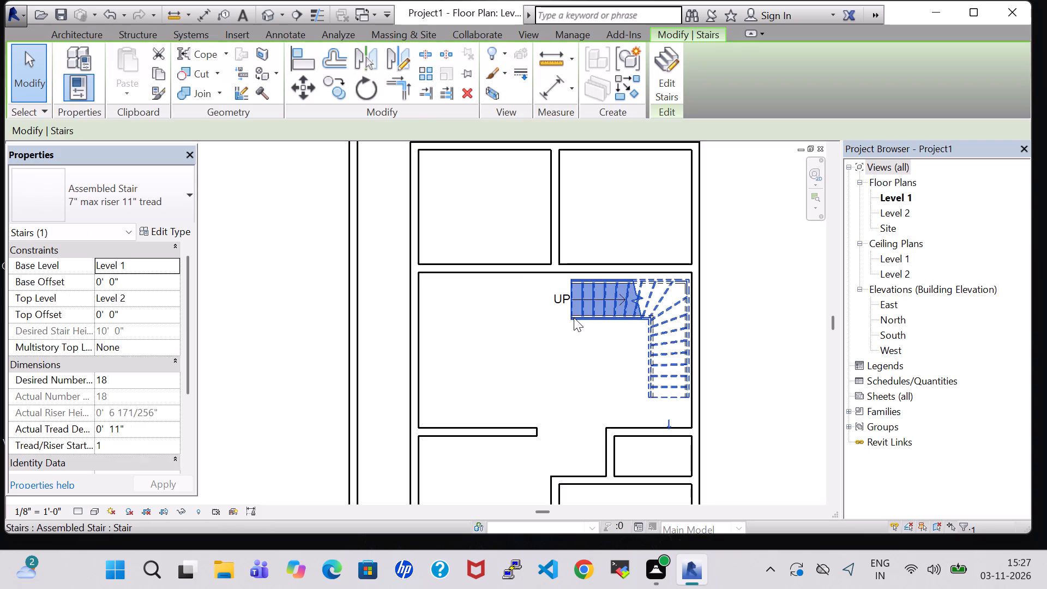
click(670, 76)
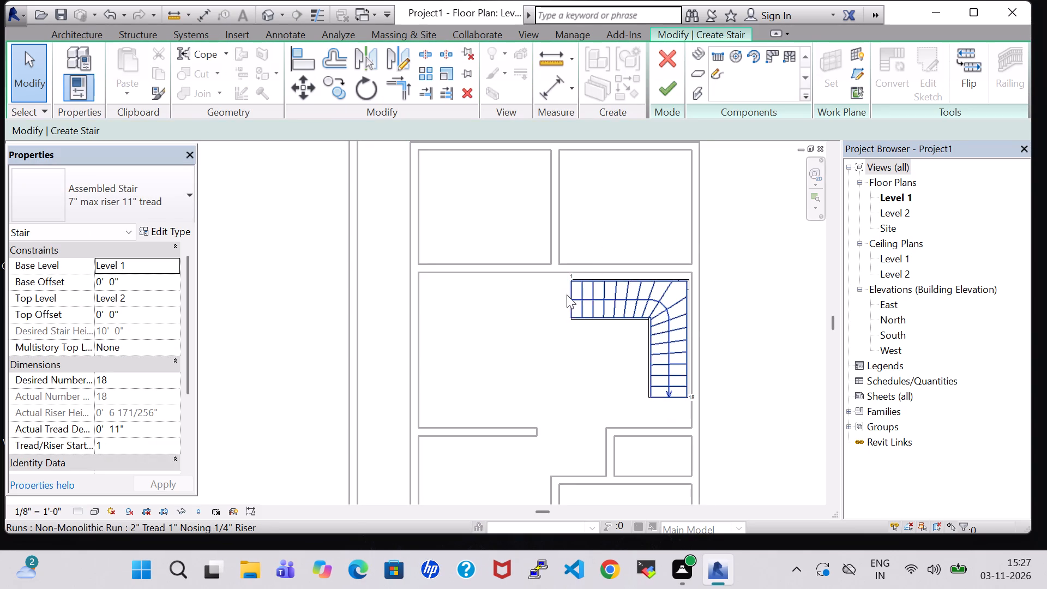
click(573, 297)
drag(571, 297, 589, 297)
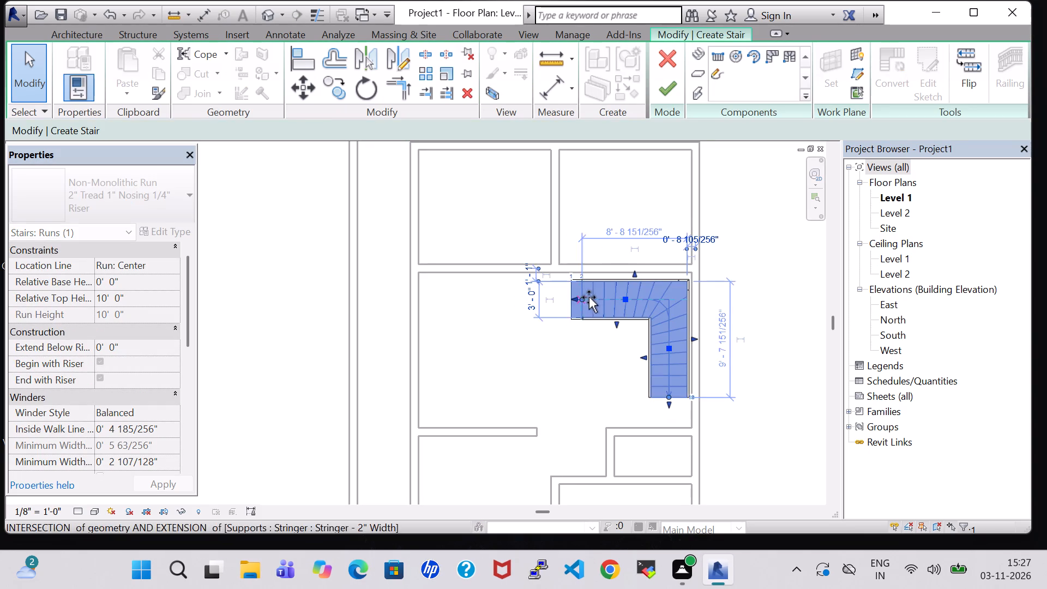
drag(589, 297, 611, 297)
click(771, 319)
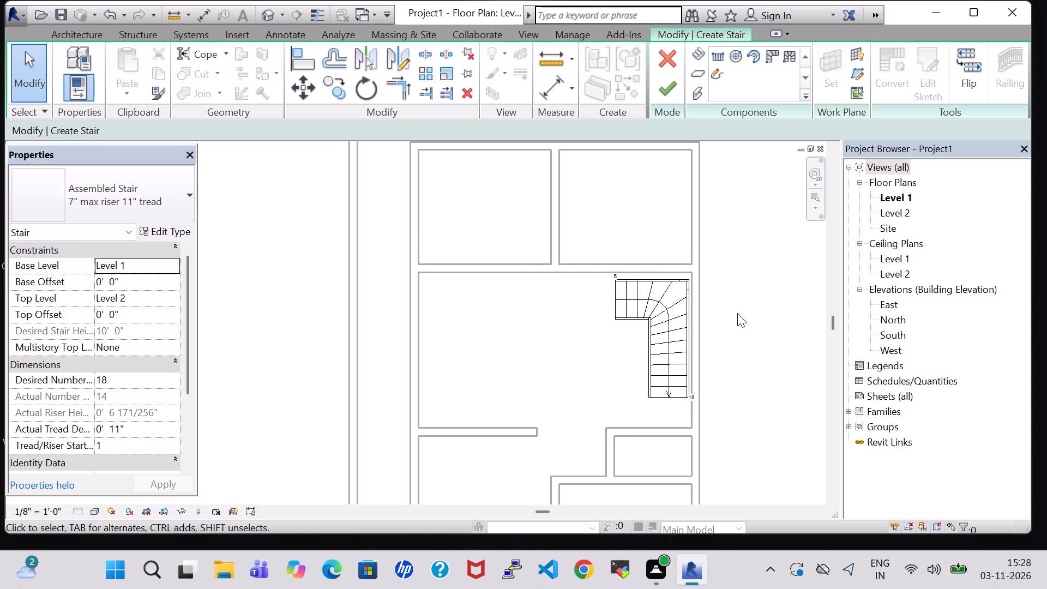
click(660, 89)
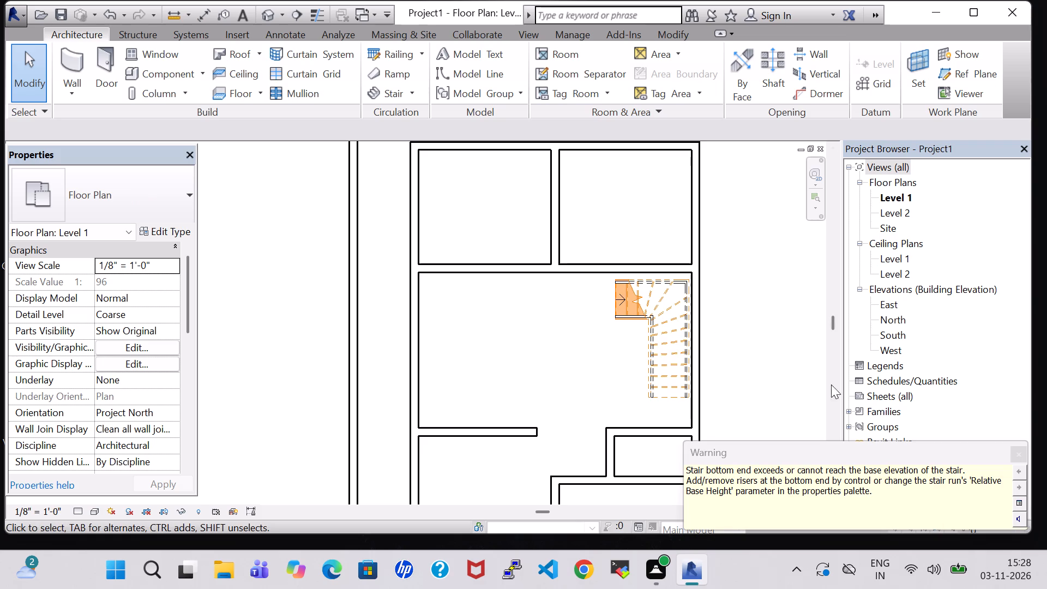
click(1020, 446)
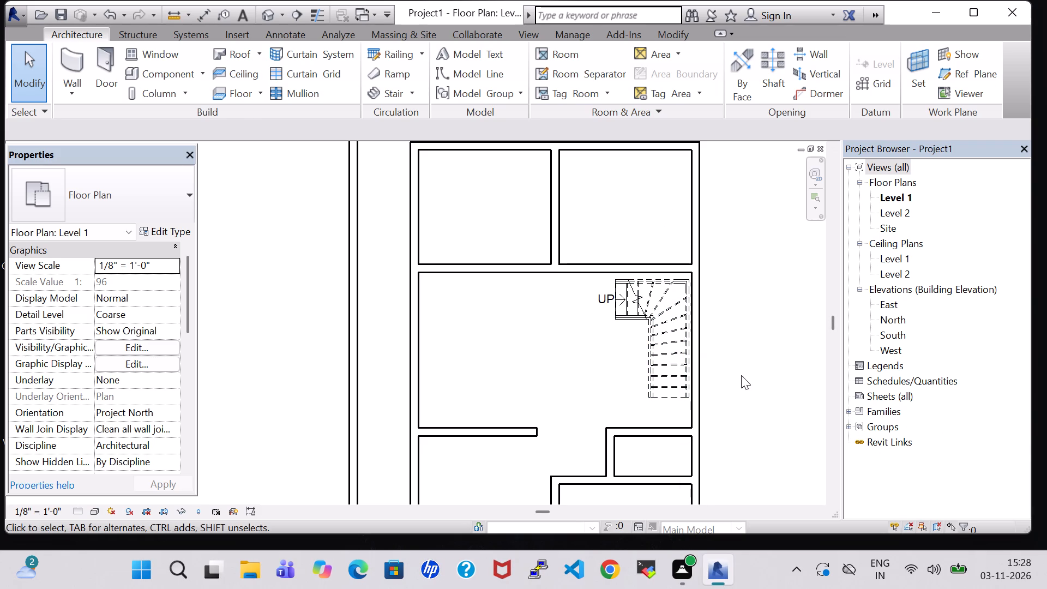
Duplicate the Generic - 8" wall type of the partition between the two north rooms as INNER 6".
scroll(583, 352, down, 3)
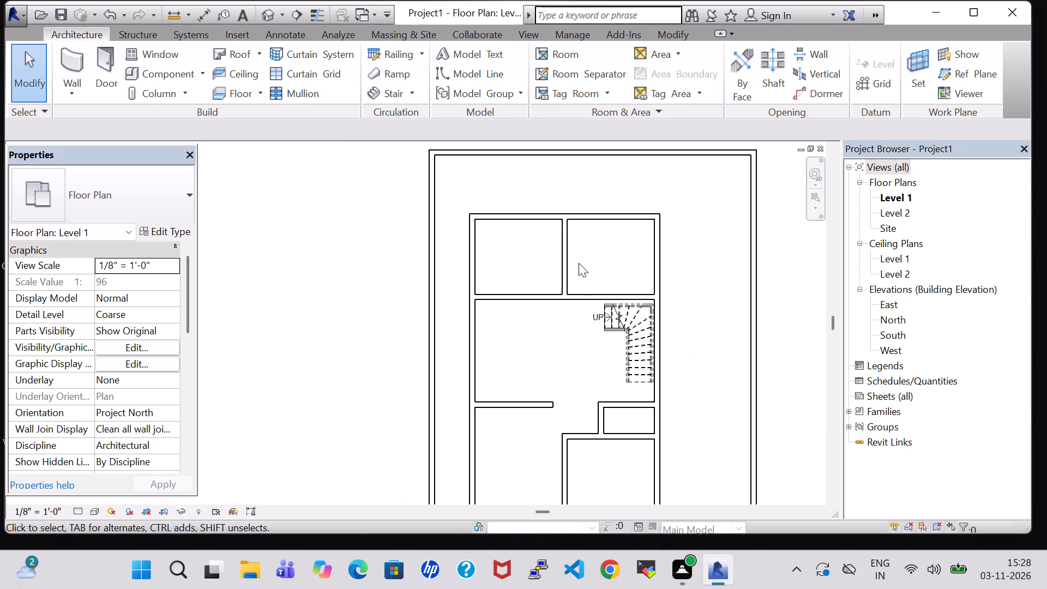
click(569, 260)
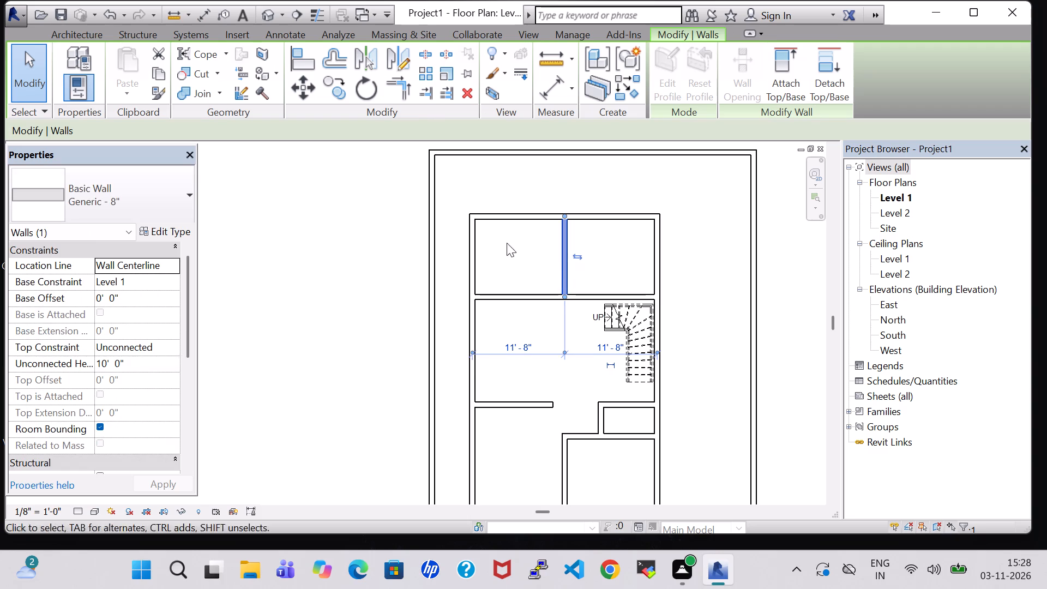
click(164, 225)
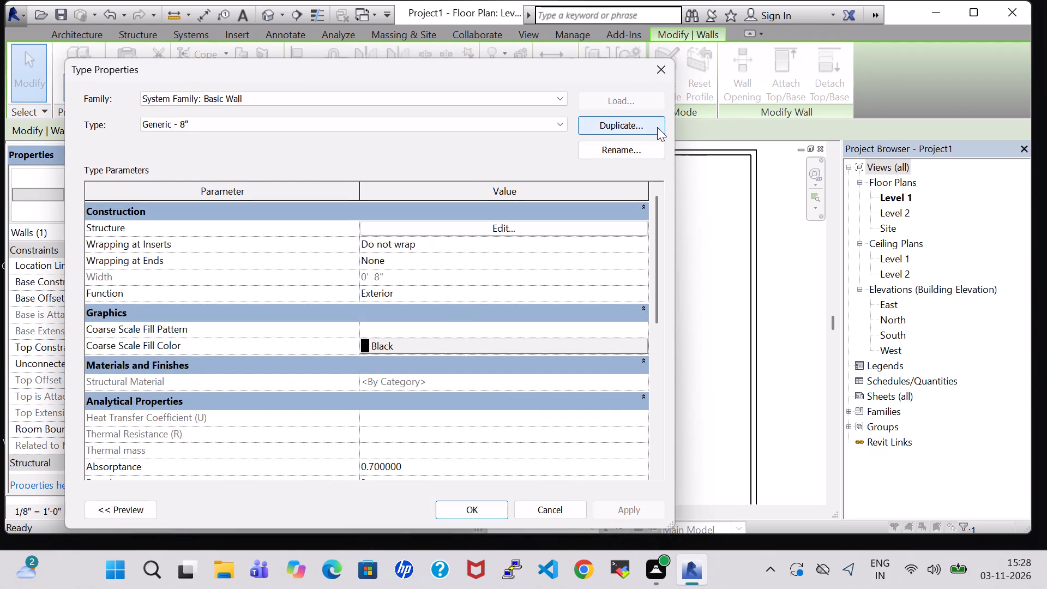
click(650, 127)
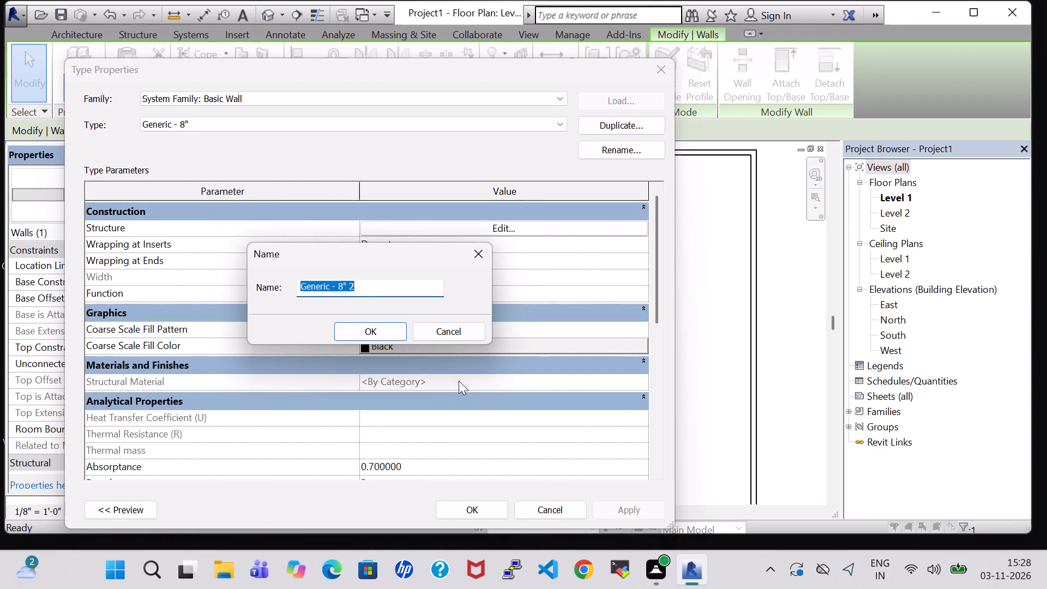
click(358, 287)
key(BackSpace)
key(BackSpace)
key(BackSpace)
key(BackSpace)
key(BackSpace)
key(BackSpace)
key(BackSpace)
key(BackSpace)
key(BackSpace)
key(BackSpace)
key(BackSpace)
key(BackSpace)
key(BackSpace)
key(BackSpace)
key(BackSpace)
key(BackSpace)
key(BackSpace)
key(BackSpace)
key(BackSpace)
key(BackSpace)
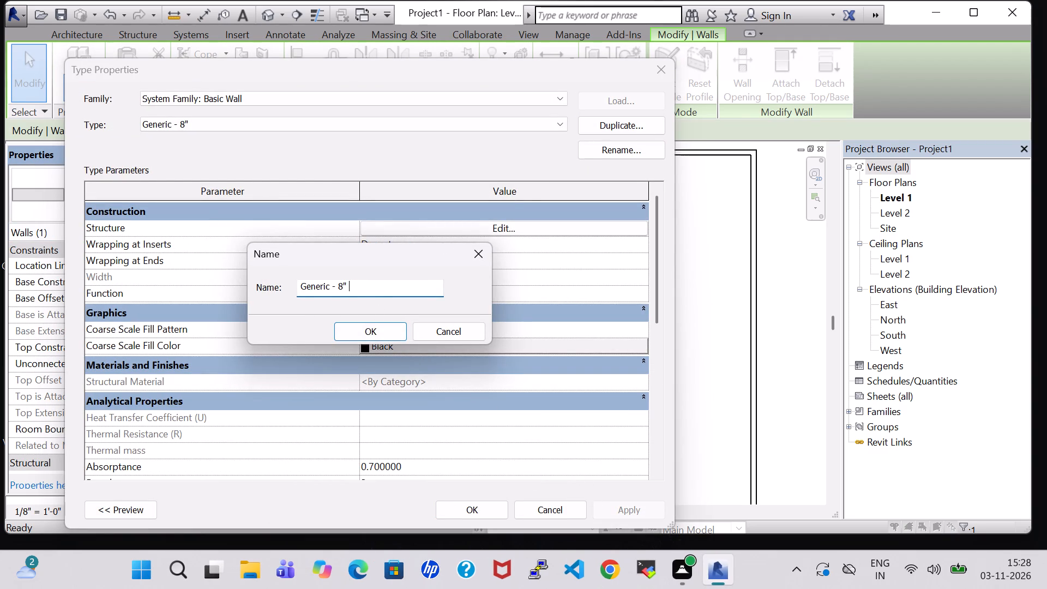
text(INNER 6)
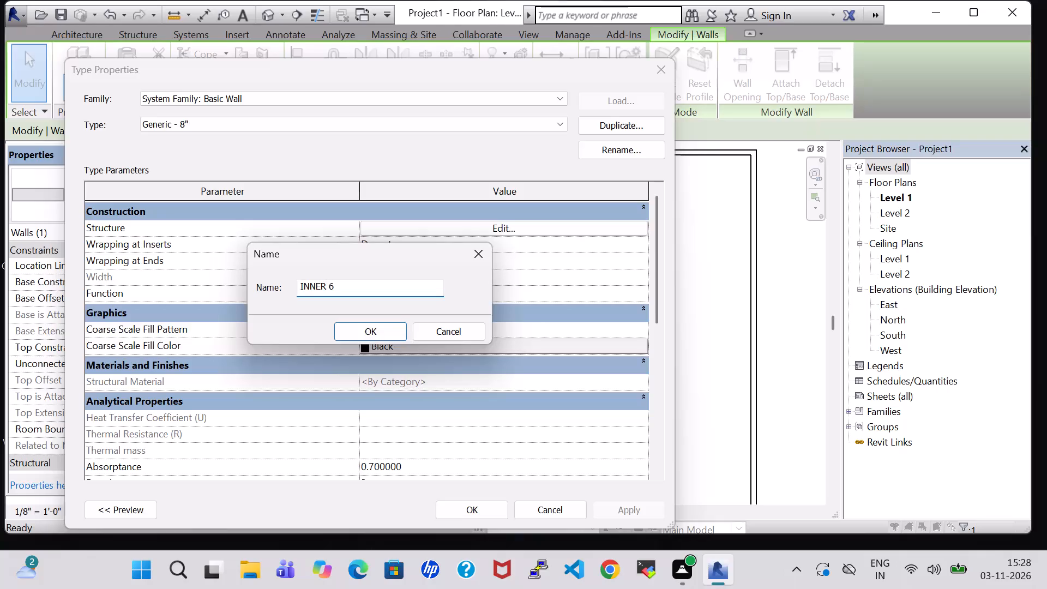
key(shift+quotedbl)
click(384, 334)
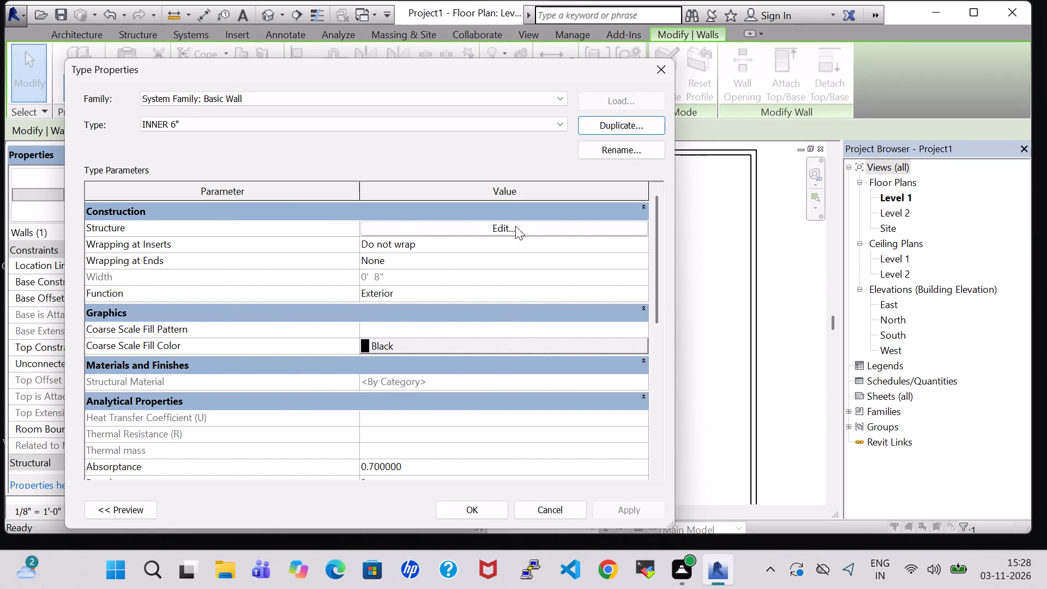
Set the INNER 6" wall type's structure layer thickness to 0' 6" and apply the type changes.
click(515, 226)
double_click(390, 225)
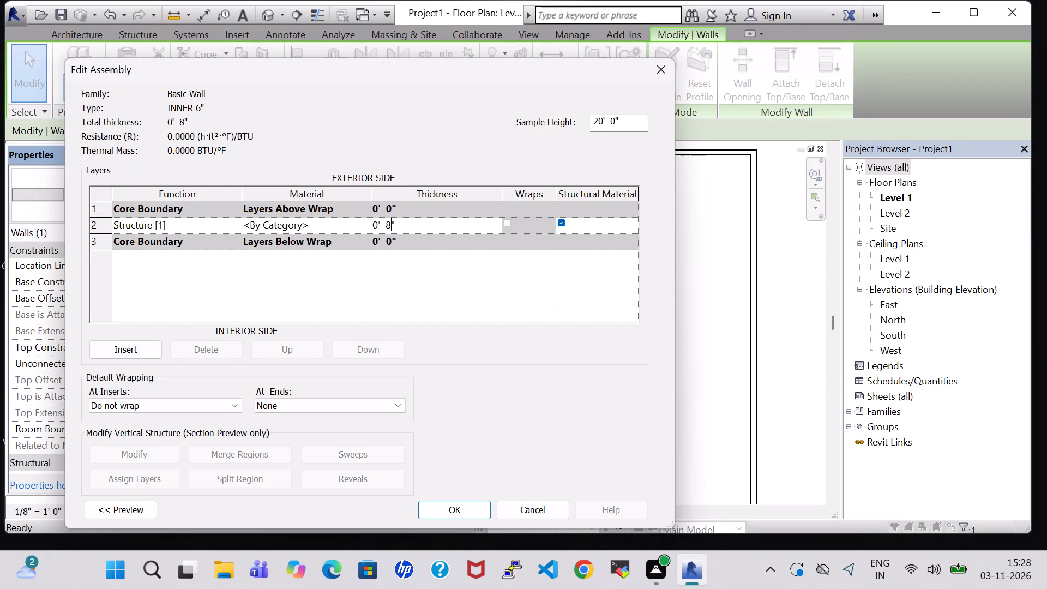
key(BackSpace)
key(6)
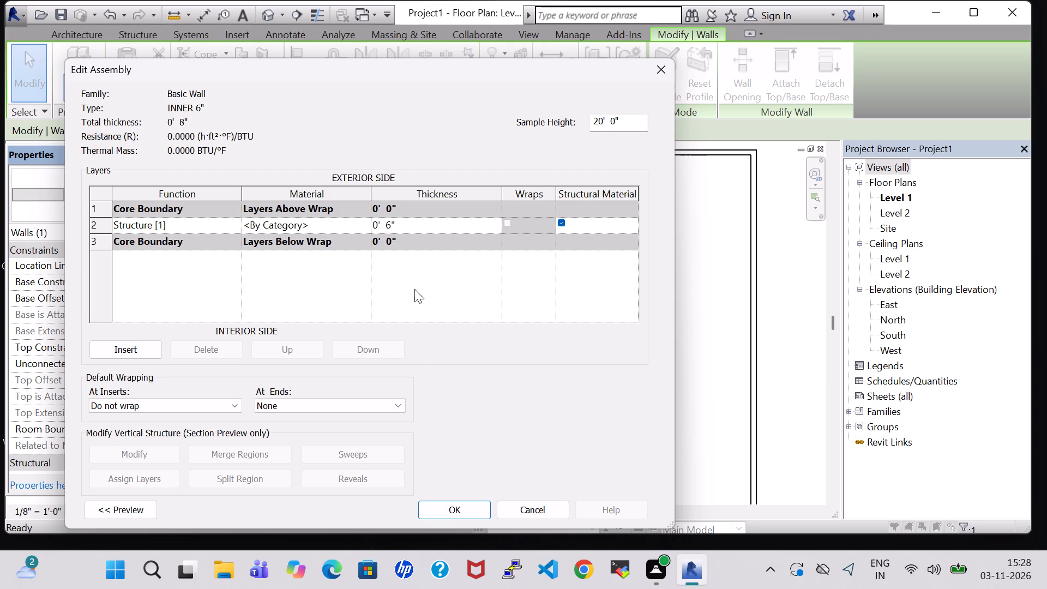
click(477, 504)
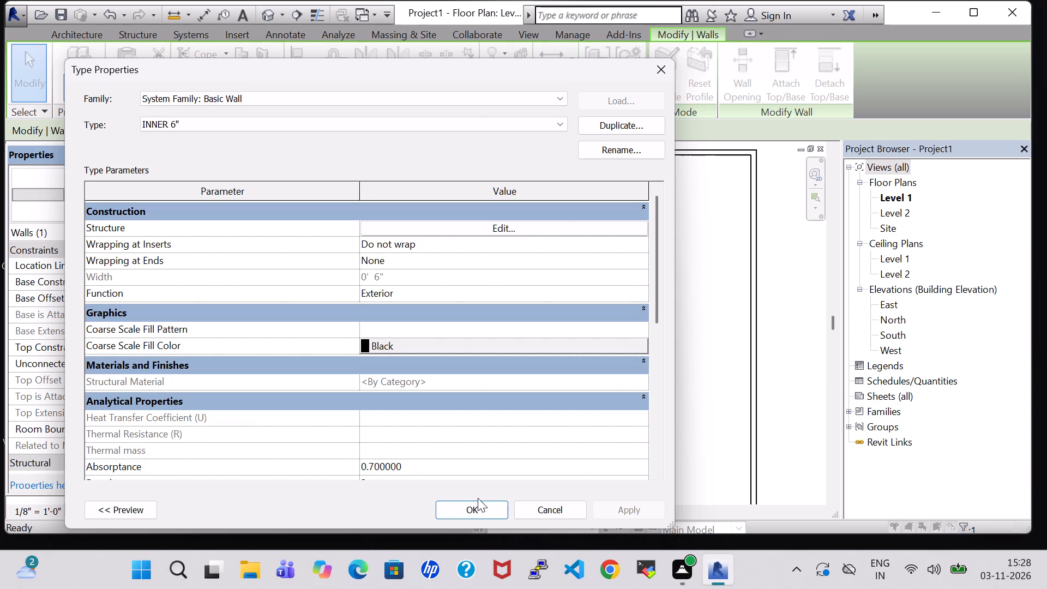
click(483, 507)
click(689, 253)
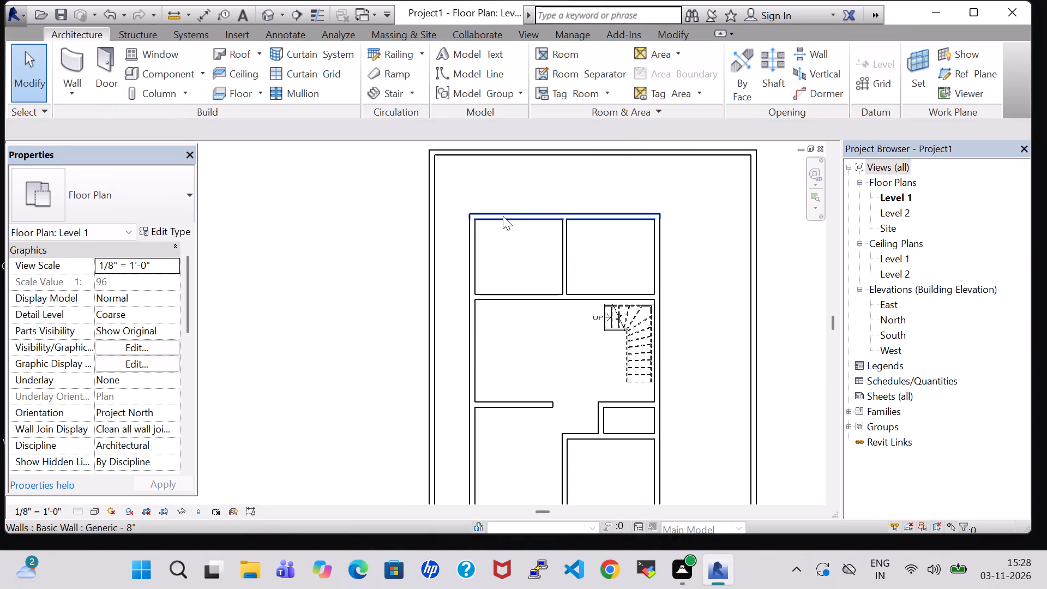
Change the inner building's north, west and east walls and the wall south of the two north rooms to INNER 6".
click(497, 215)
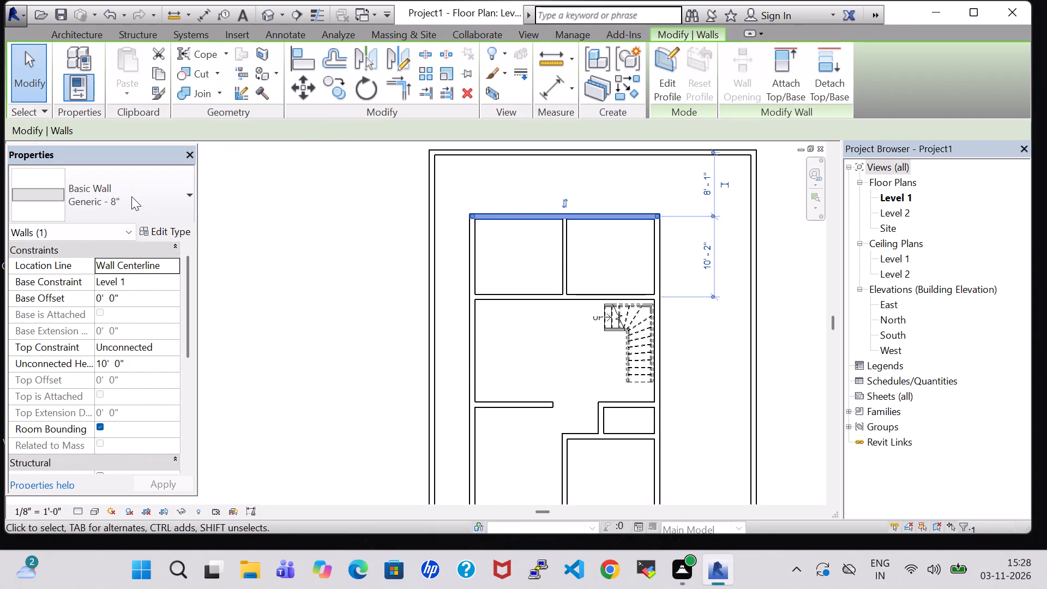
click(131, 196)
click(85, 565)
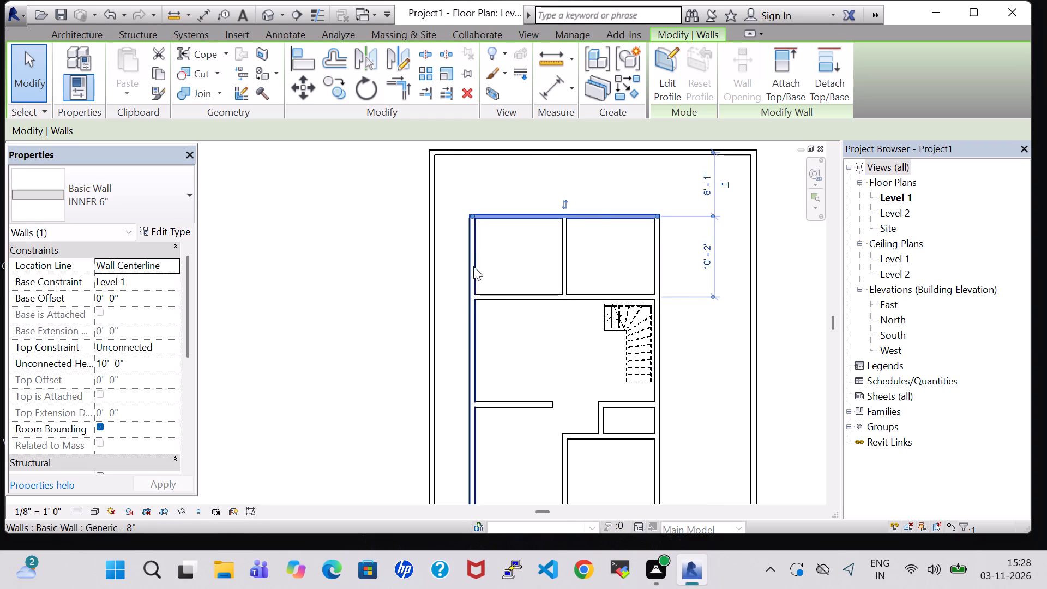
click(473, 266)
click(178, 202)
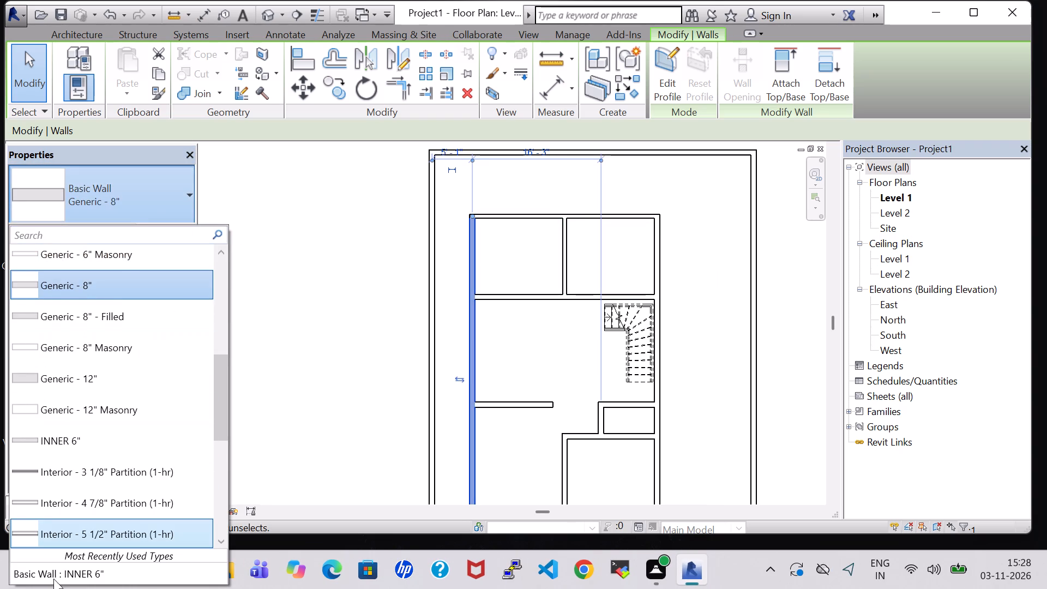
click(53, 579)
click(546, 299)
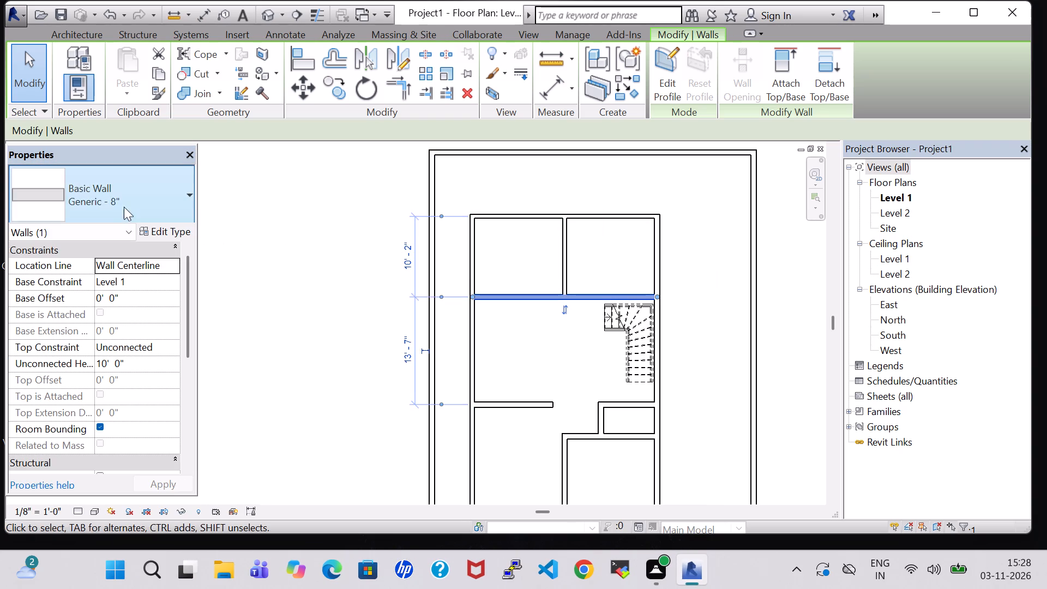
click(124, 207)
click(131, 571)
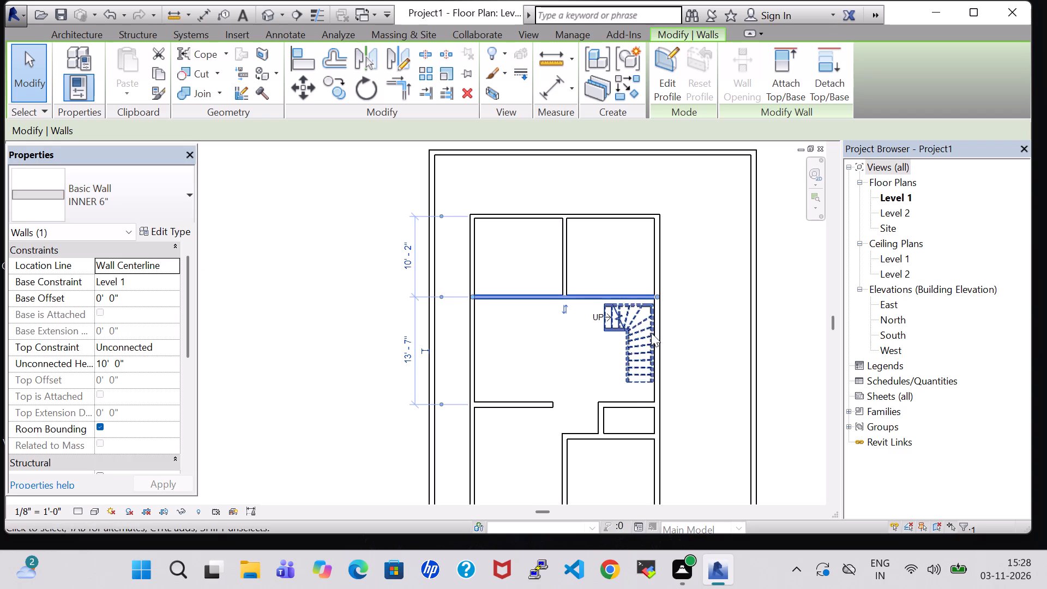
click(659, 255)
click(118, 212)
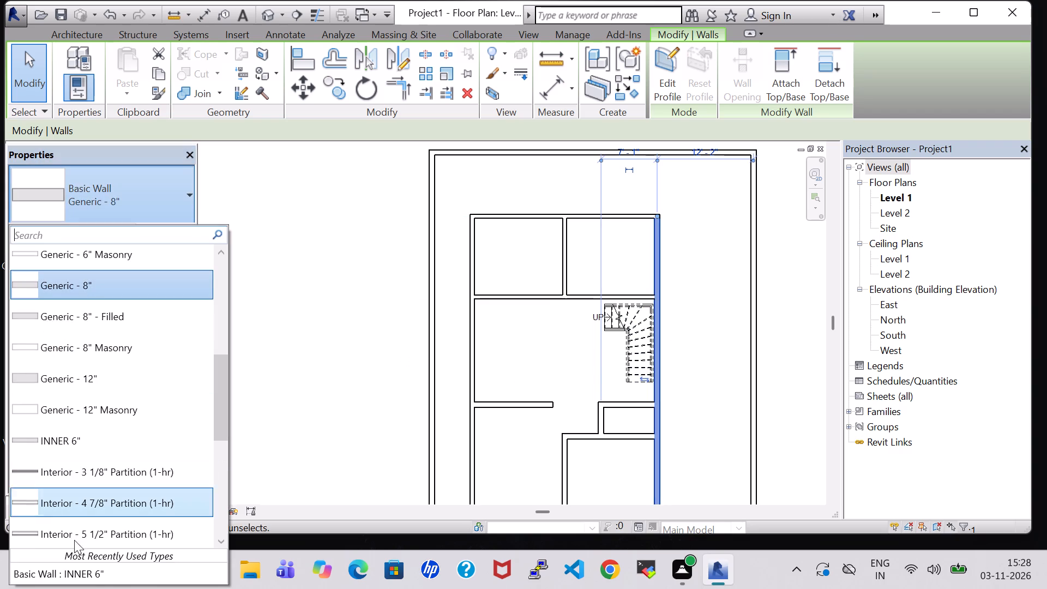
click(92, 573)
click(522, 336)
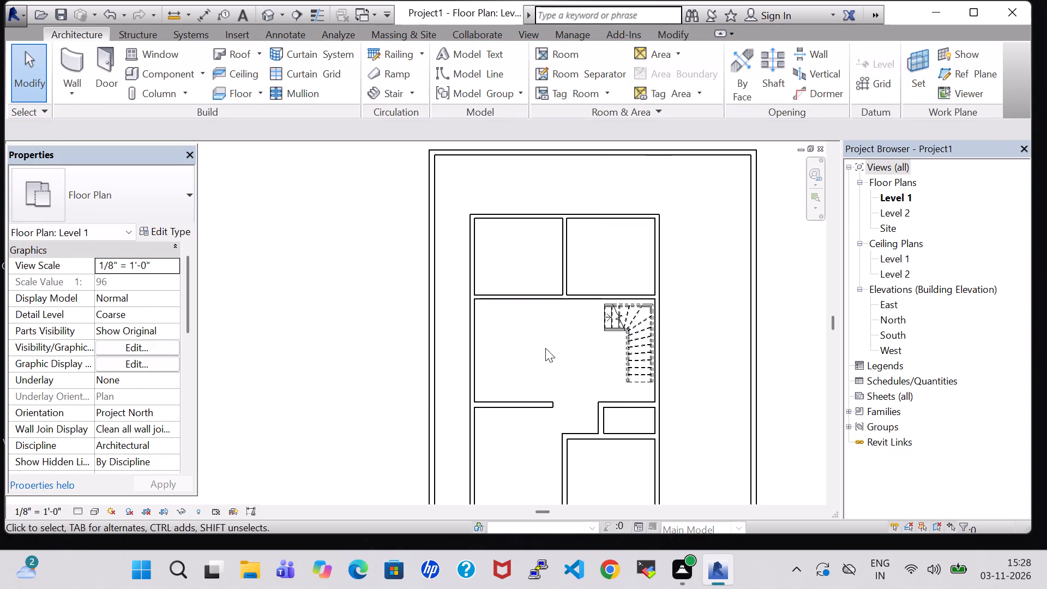
Change both pieces of the middle room's south wall and the corner enclosure's west wall to type INNER 6".
click(621, 401)
click(99, 202)
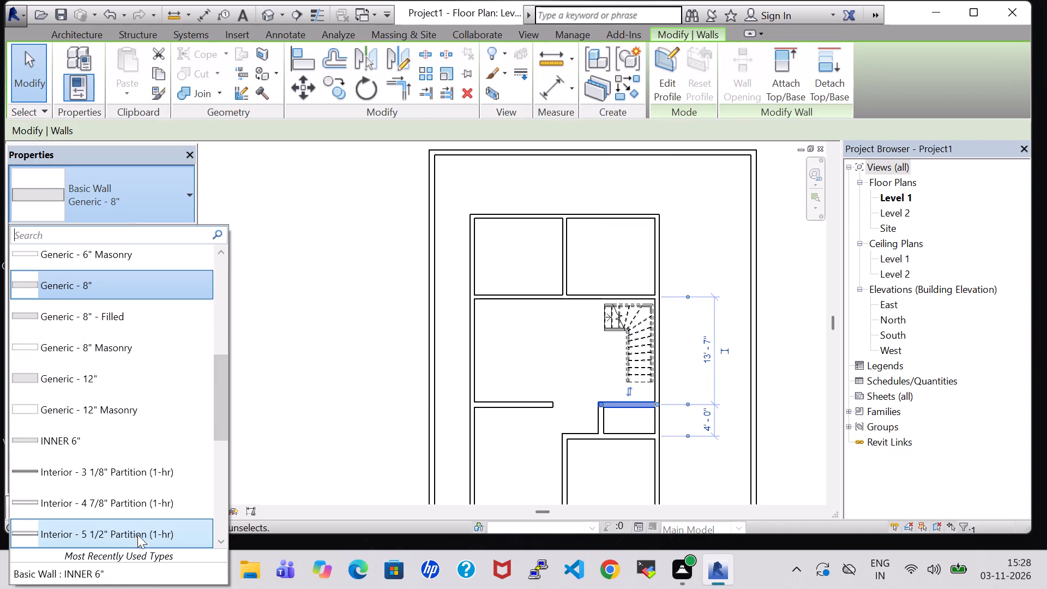
click(140, 568)
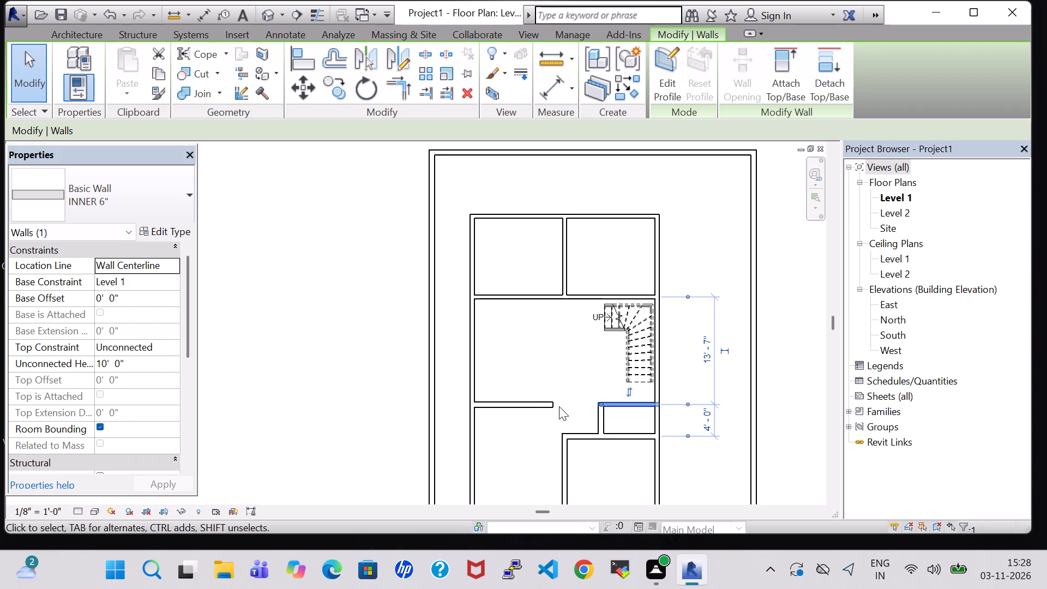
click(539, 406)
click(88, 197)
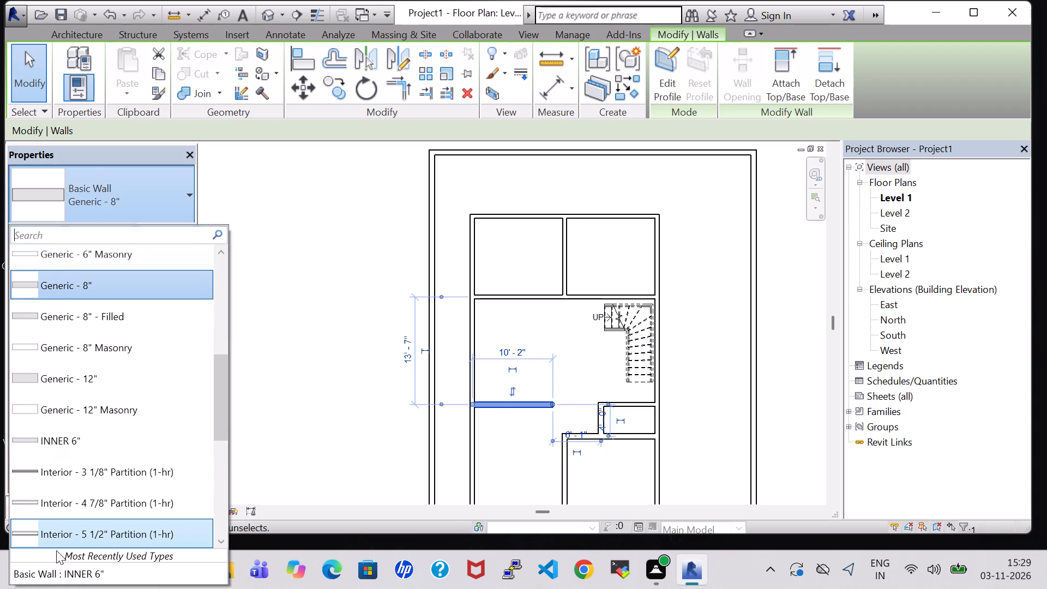
click(64, 574)
click(576, 476)
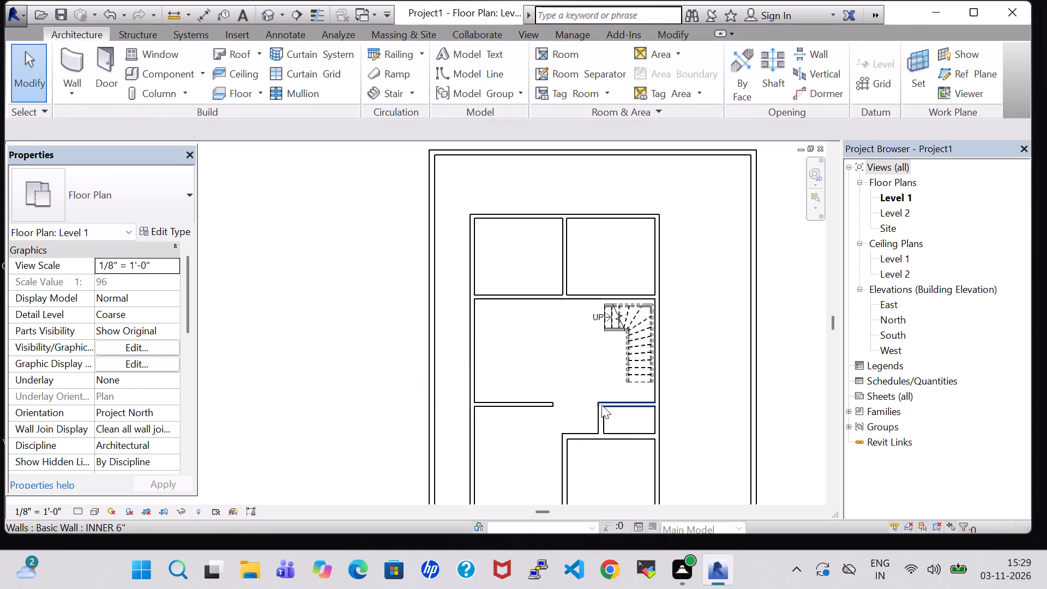
click(603, 415)
click(119, 205)
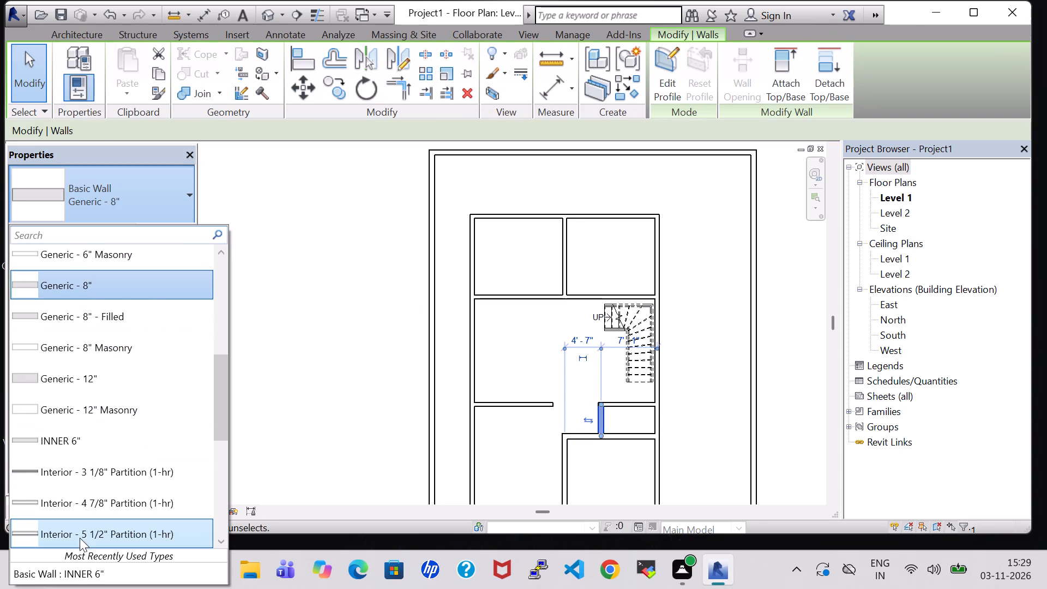
click(85, 570)
click(578, 478)
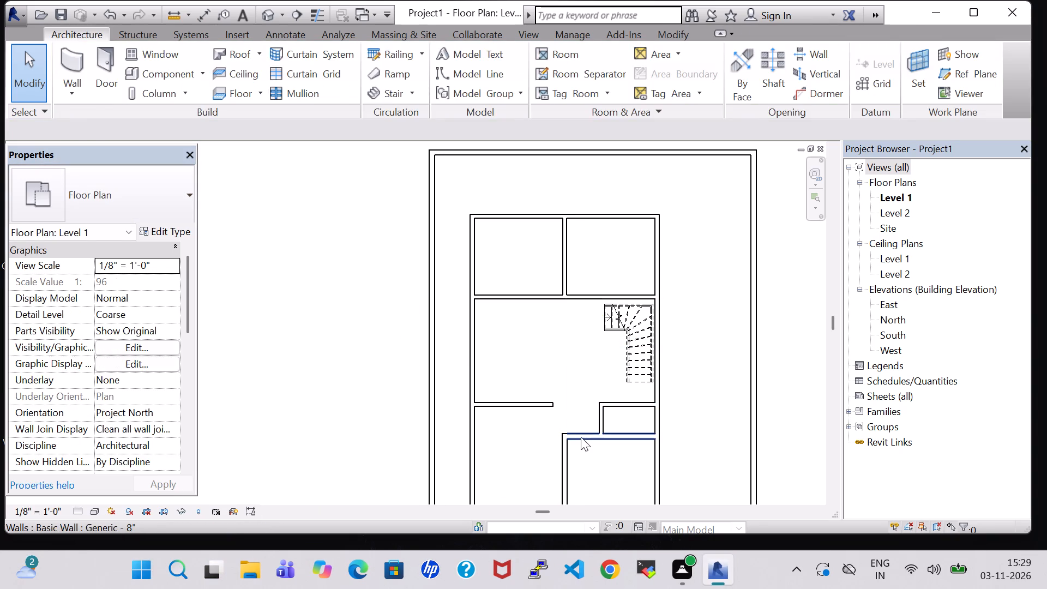
Change the north and west walls of the southeast room to type INNER 6".
click(581, 437)
click(122, 199)
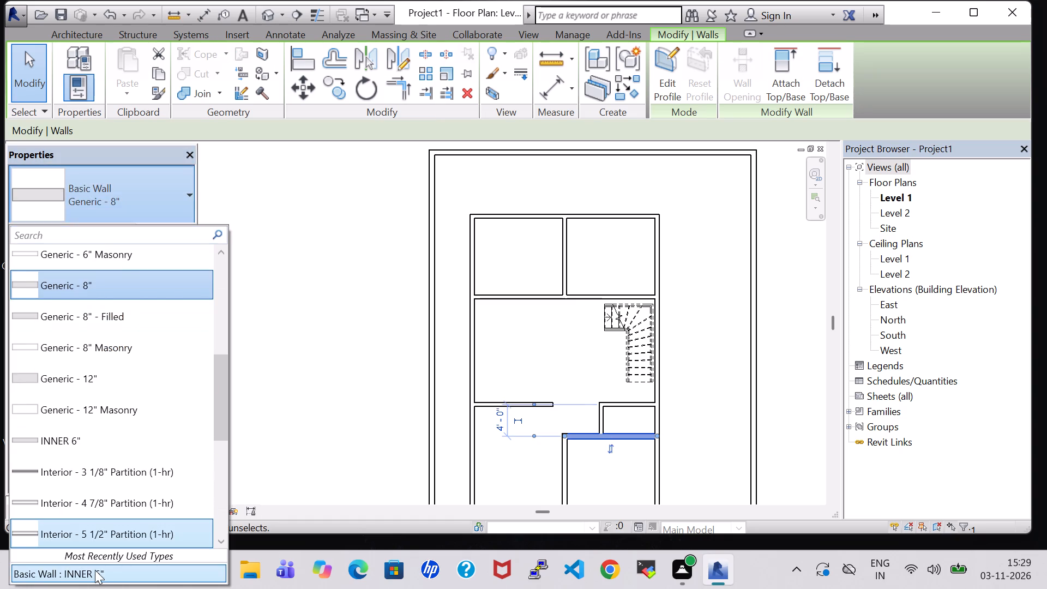
click(95, 570)
click(698, 361)
scroll(698, 361, down, 3)
middle_drag(698, 361, 677, 229)
scroll(698, 361, up, 1)
click(581, 312)
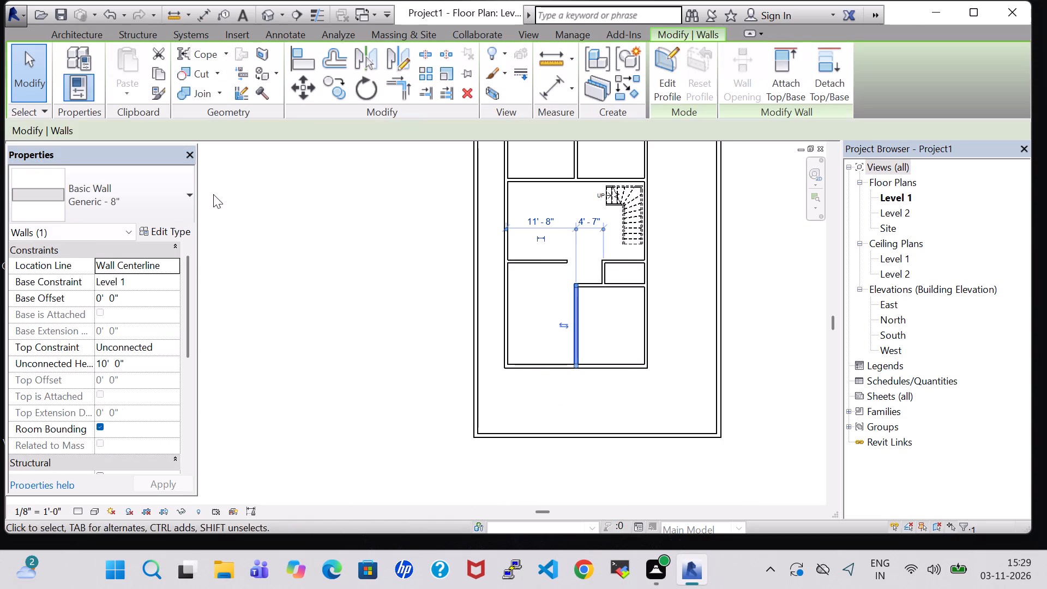
click(127, 202)
click(104, 578)
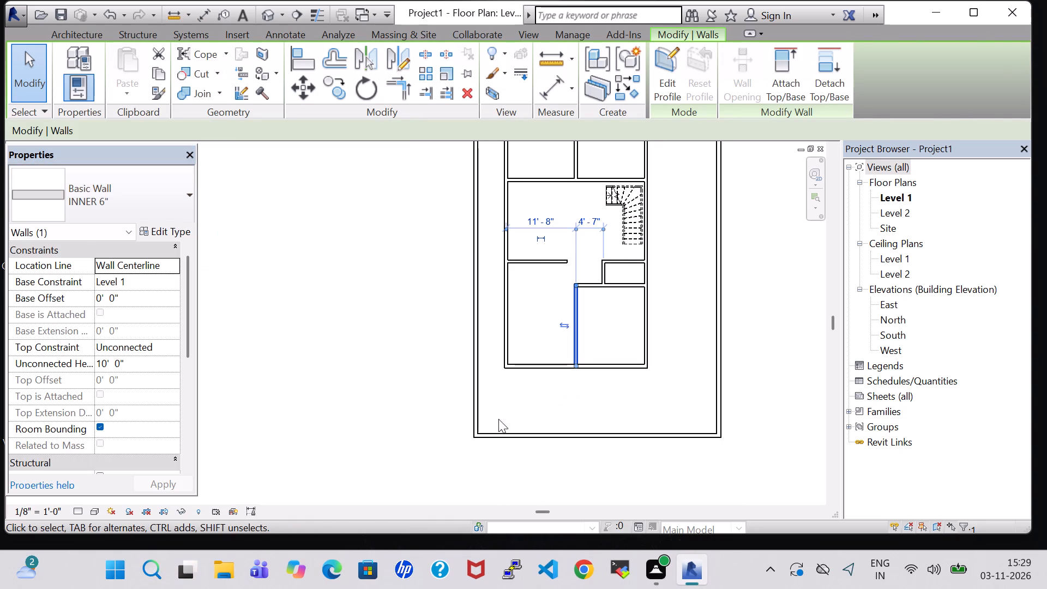
click(537, 416)
Change the inner building's north wall to type Generic - 8".
click(542, 371)
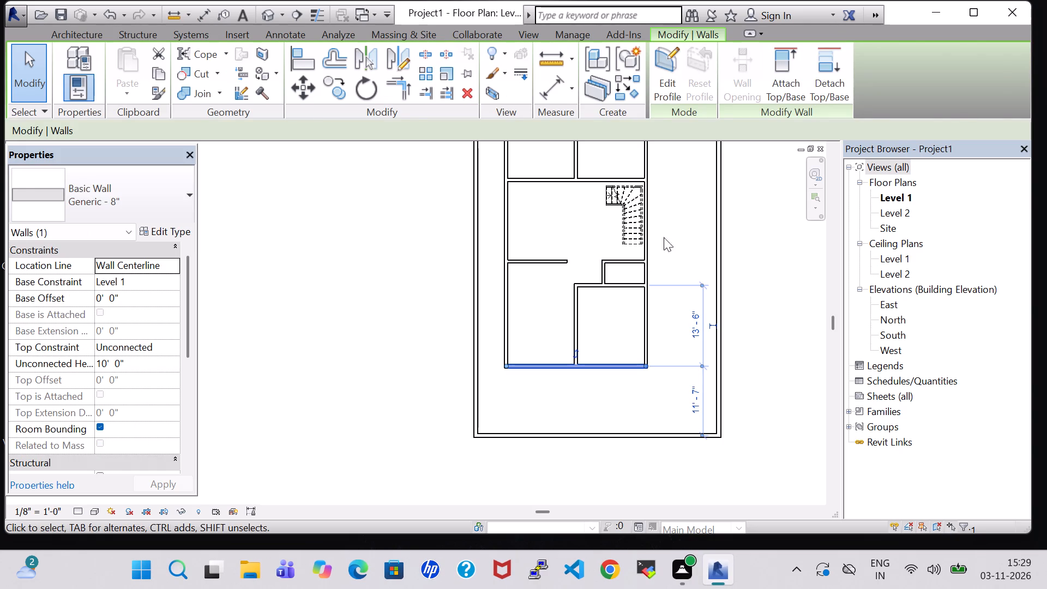
click(672, 223)
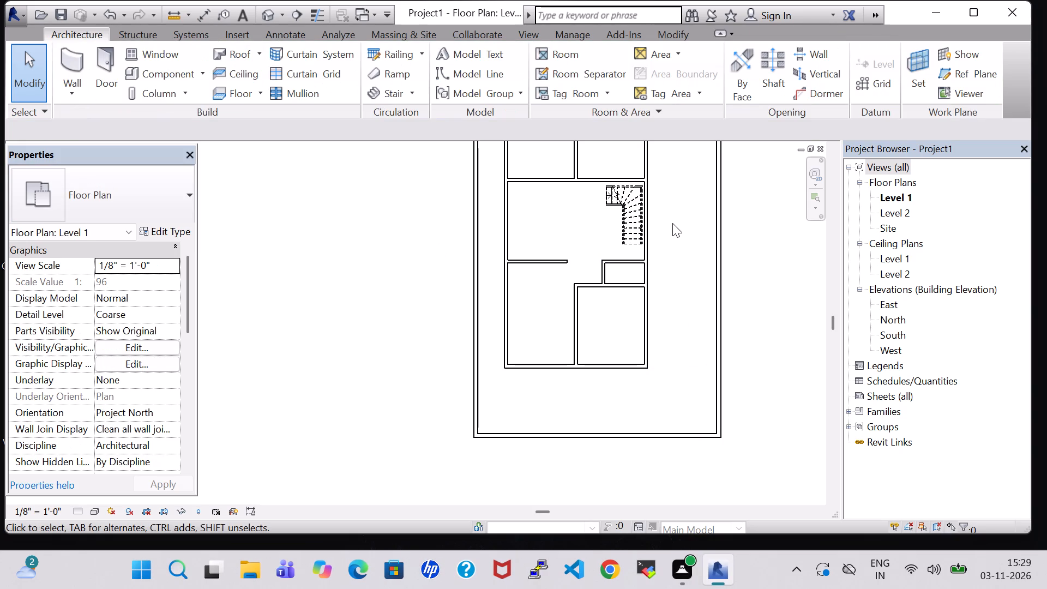
middle_drag(672, 223, 648, 261)
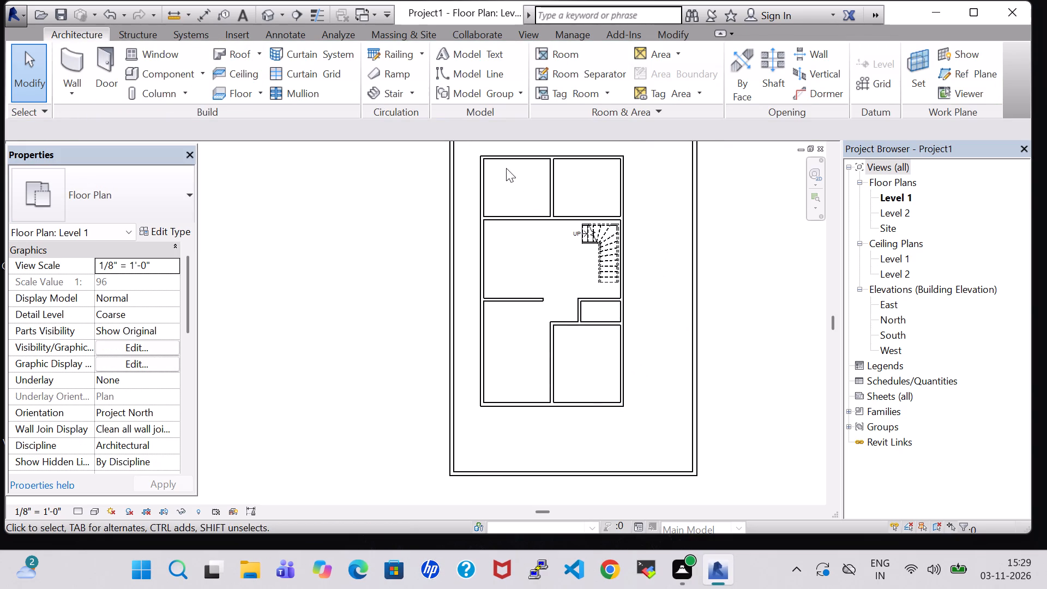
click(508, 155)
click(138, 205)
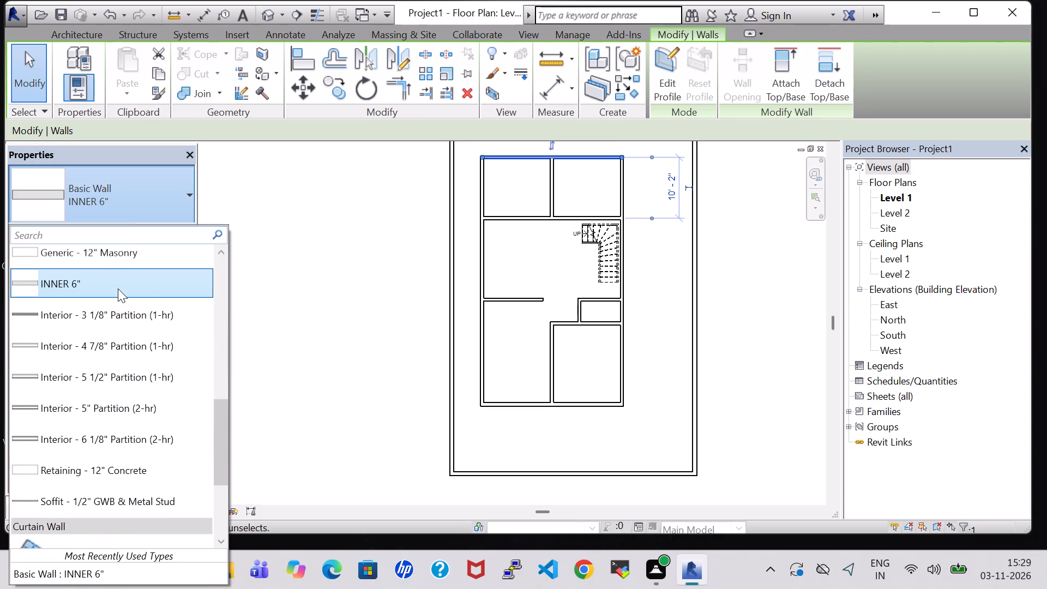
scroll(118, 289, up, 4)
click(118, 289)
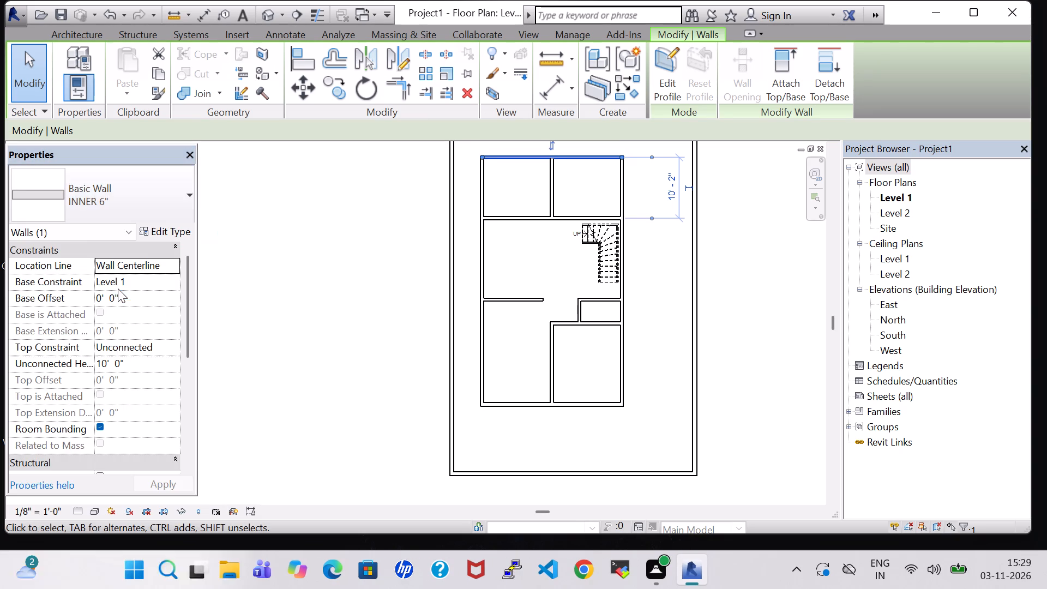
click(298, 283)
click(452, 267)
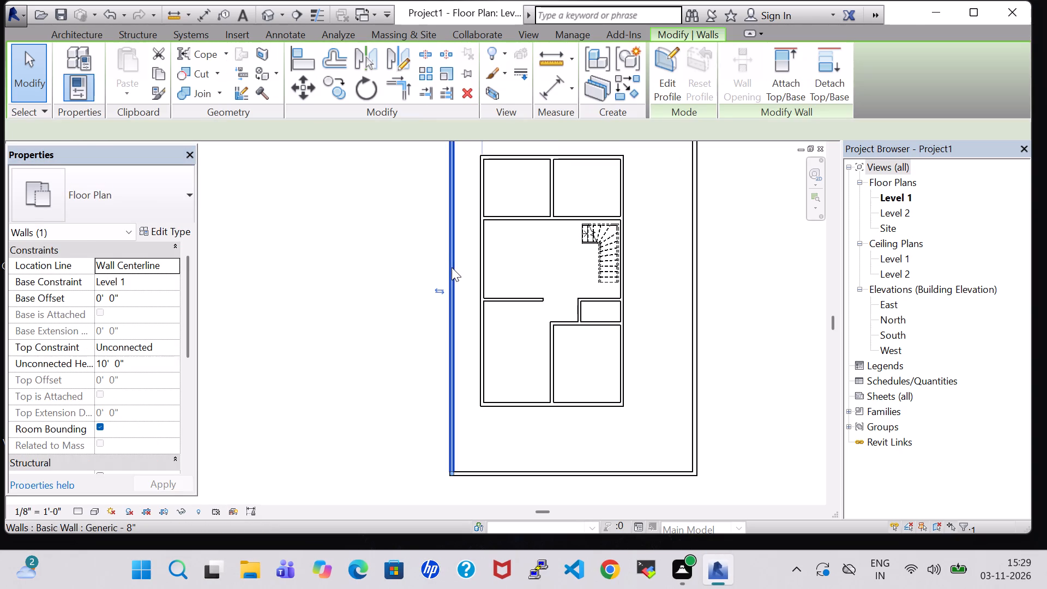
click(375, 263)
click(520, 158)
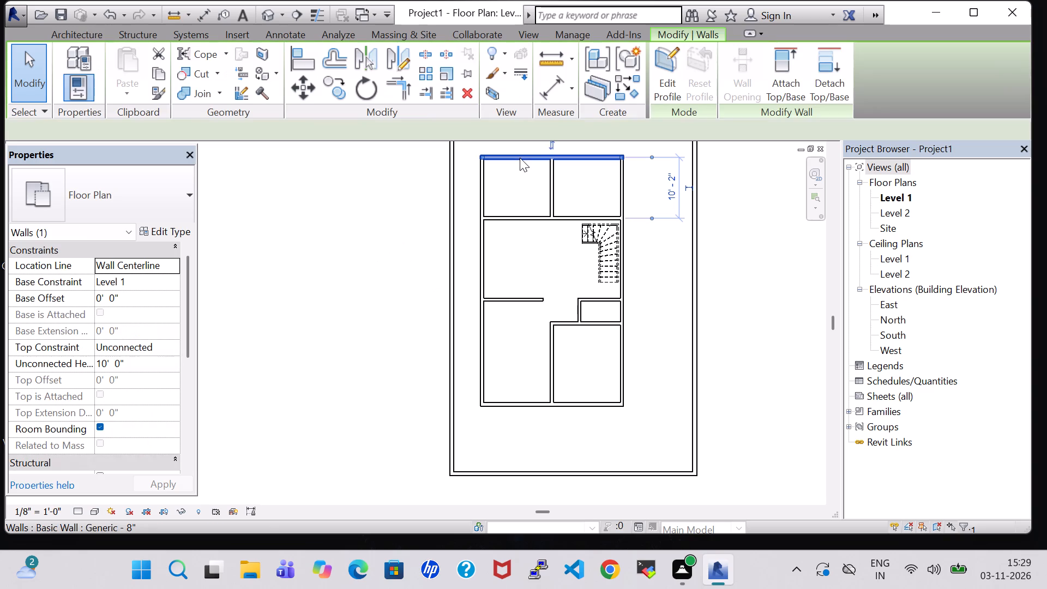
click(345, 238)
Change the inner building's west and east walls to type Generic - 8".
click(485, 229)
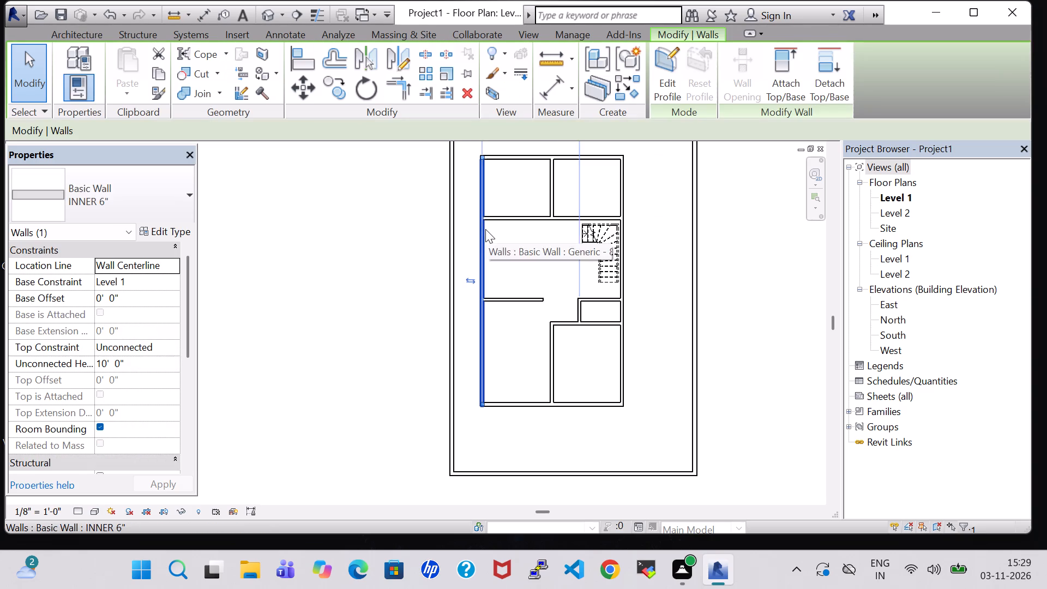
click(149, 209)
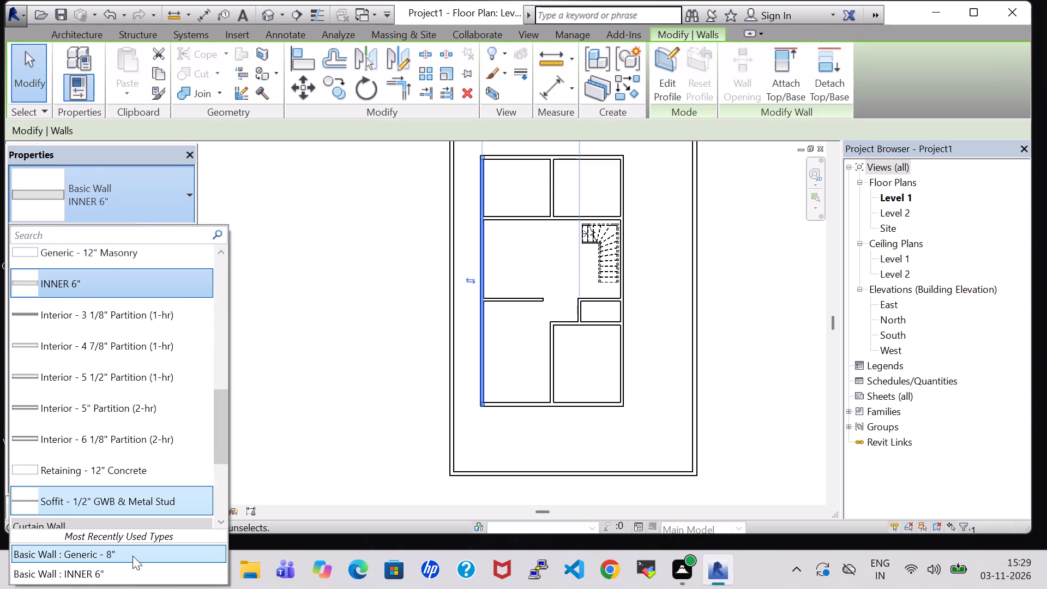
click(133, 556)
click(634, 248)
click(625, 229)
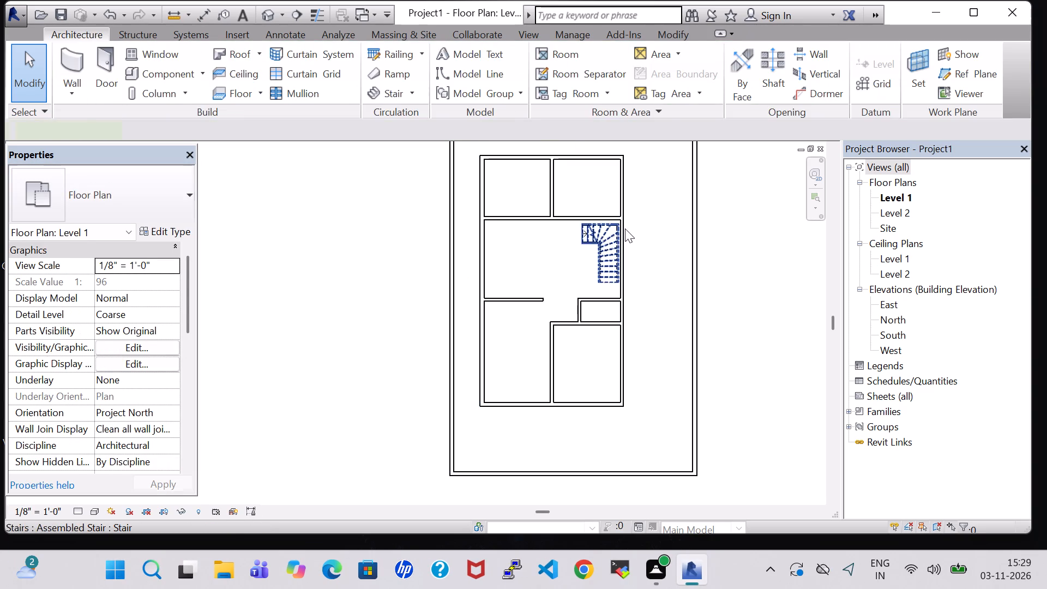
click(633, 225)
click(622, 194)
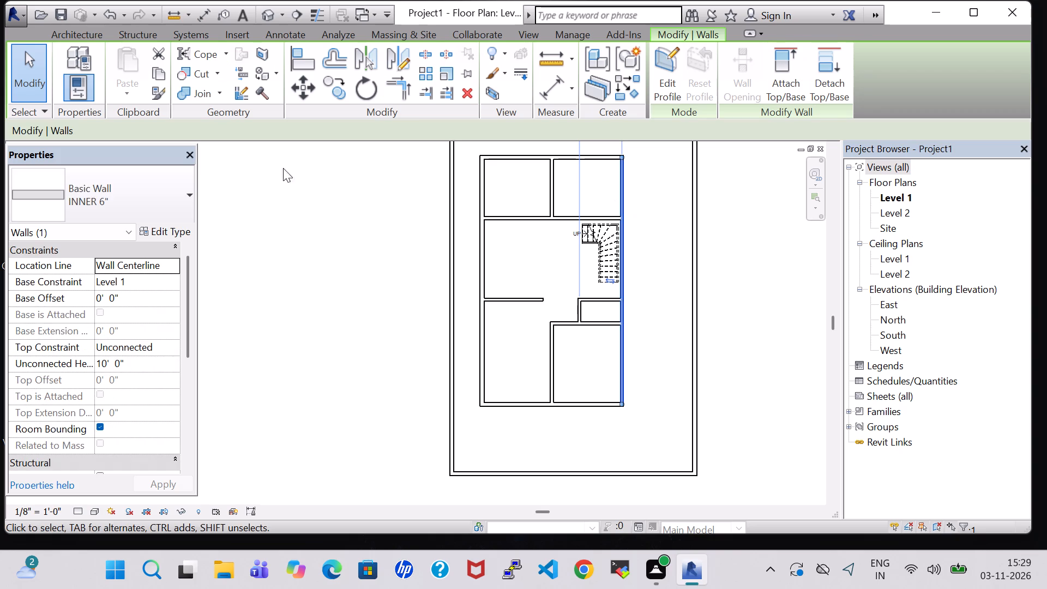
click(107, 198)
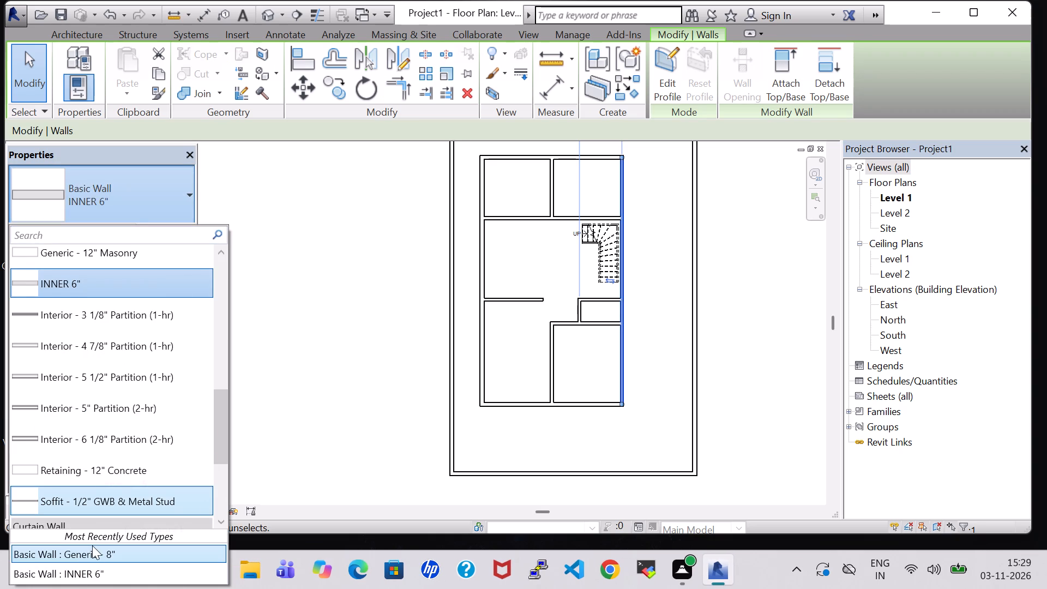
click(92, 547)
click(515, 425)
click(521, 406)
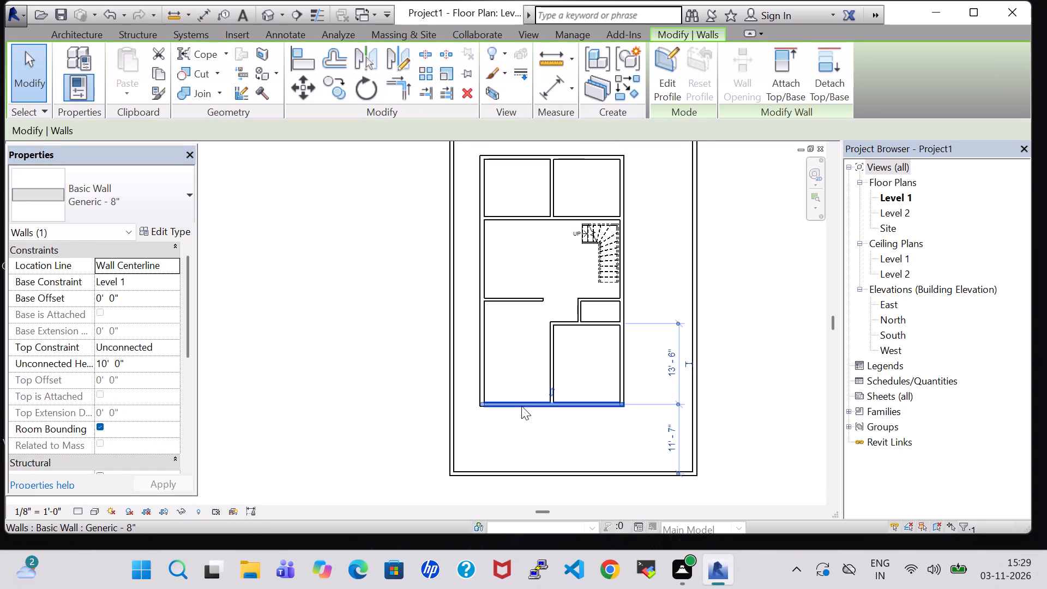
click(667, 276)
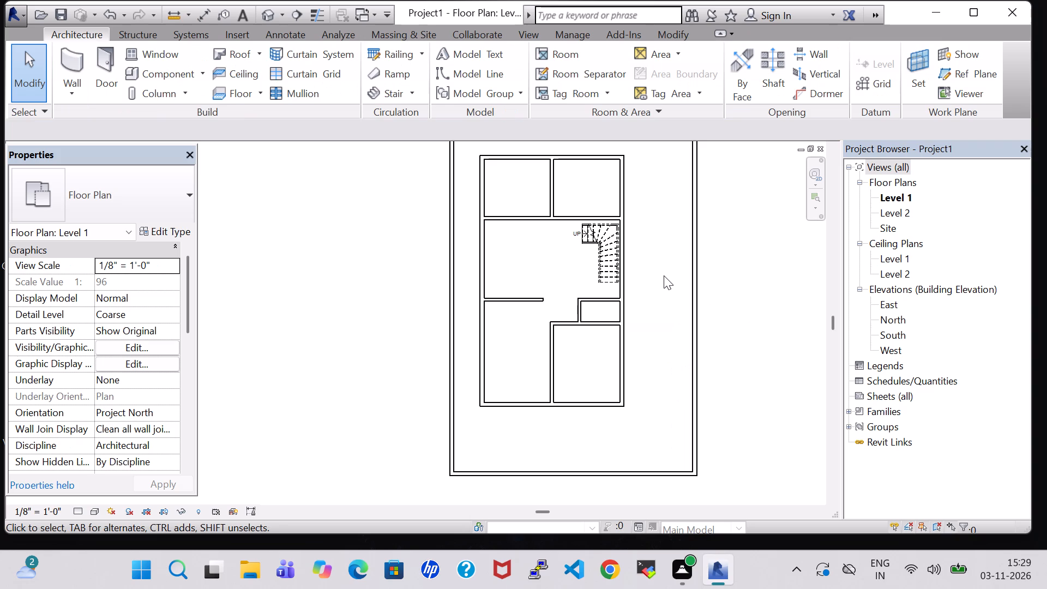
Draw Generic - 8" walls enclosing the northeast corner: a 12'-2" wall east to the exterior, and one north from the inner building's northeast corner.
middle_drag(664, 275, 573, 304)
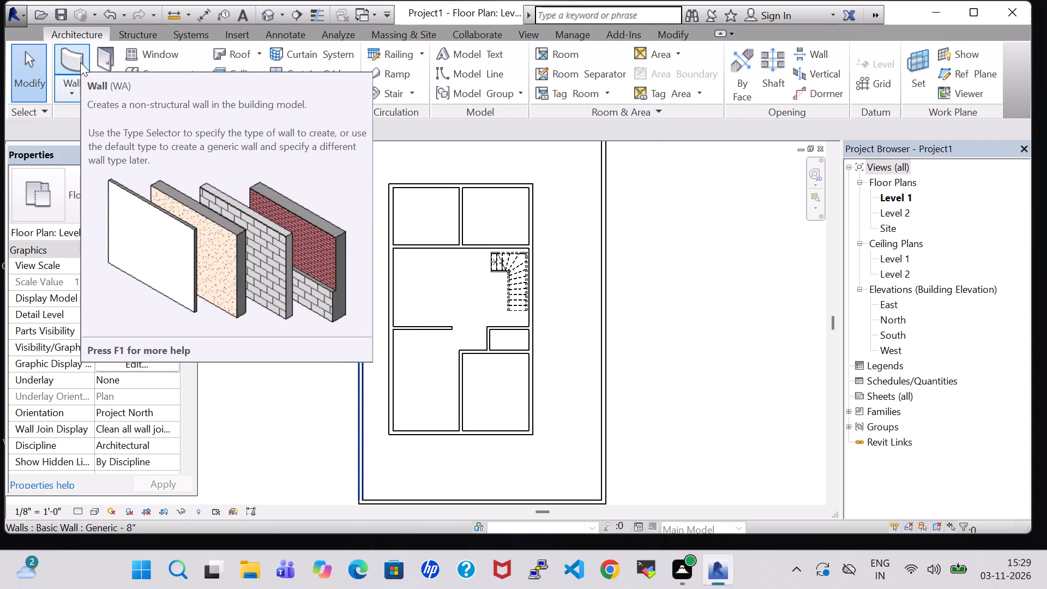
click(68, 62)
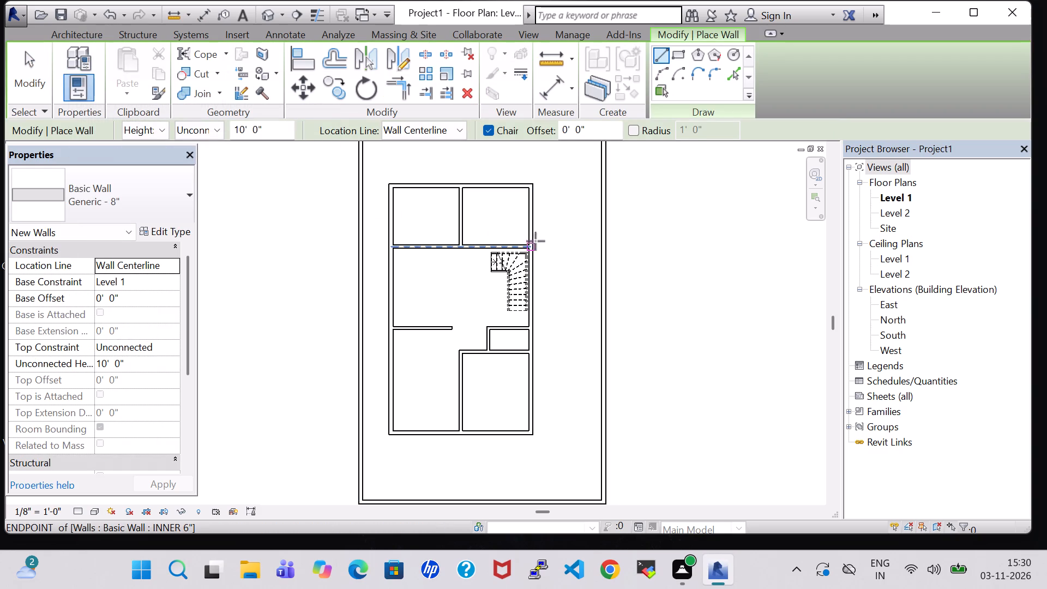
click(533, 215)
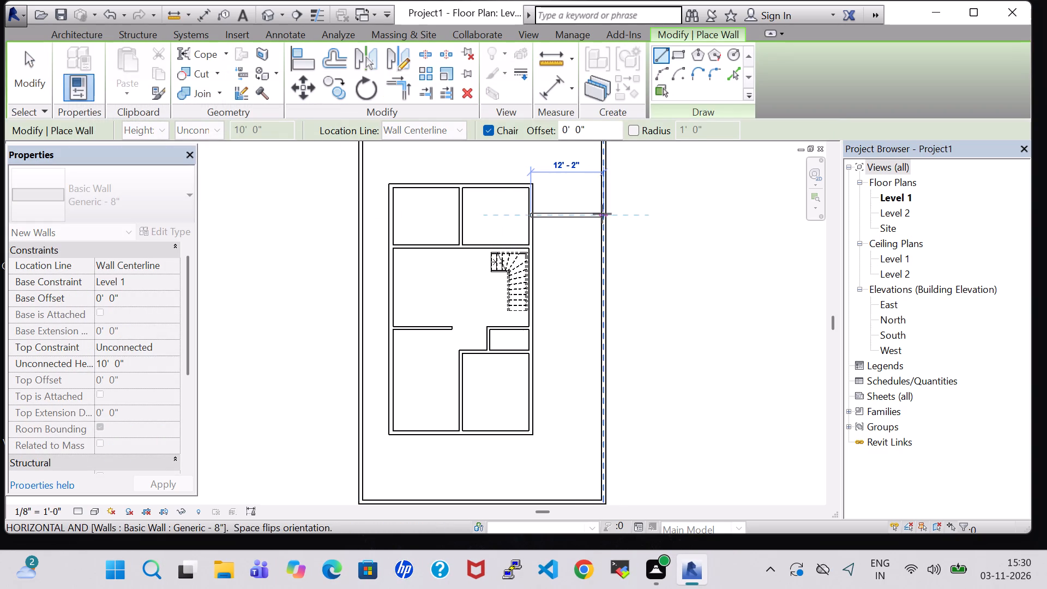
click(602, 214)
middle_drag(569, 199, 581, 299)
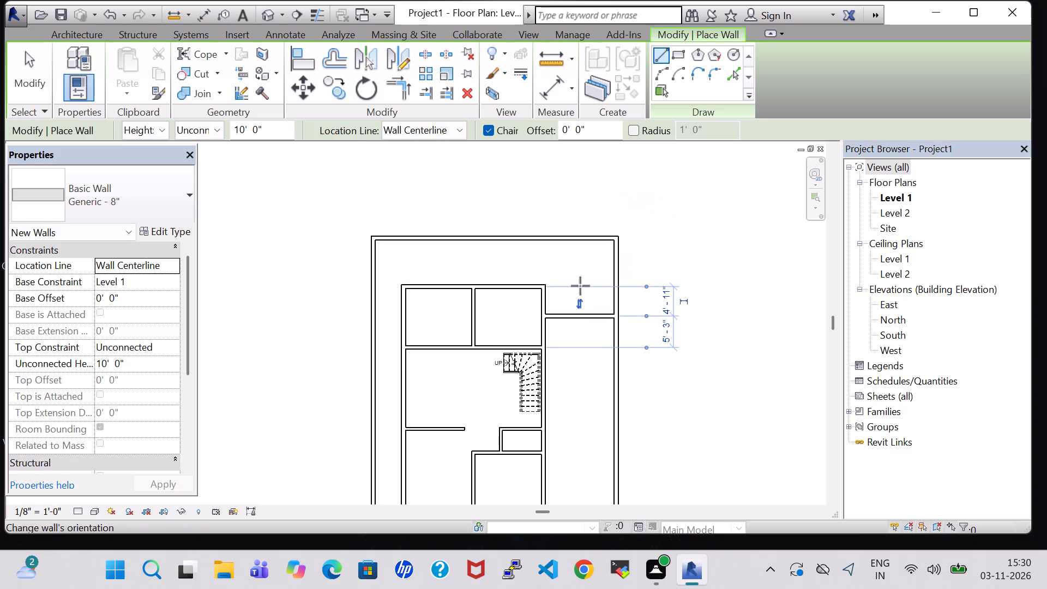
click(543, 286)
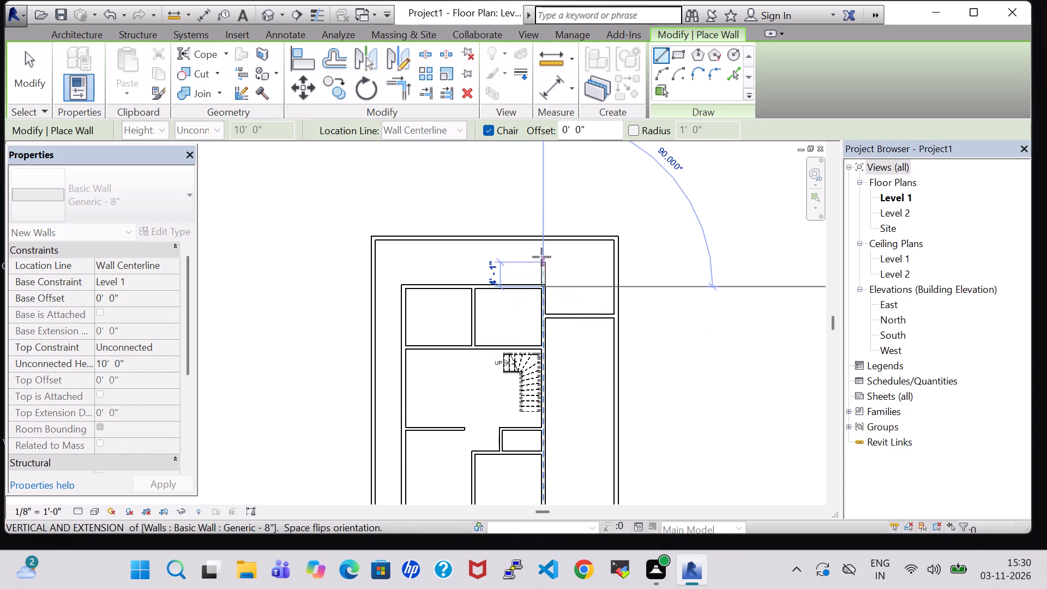
click(541, 241)
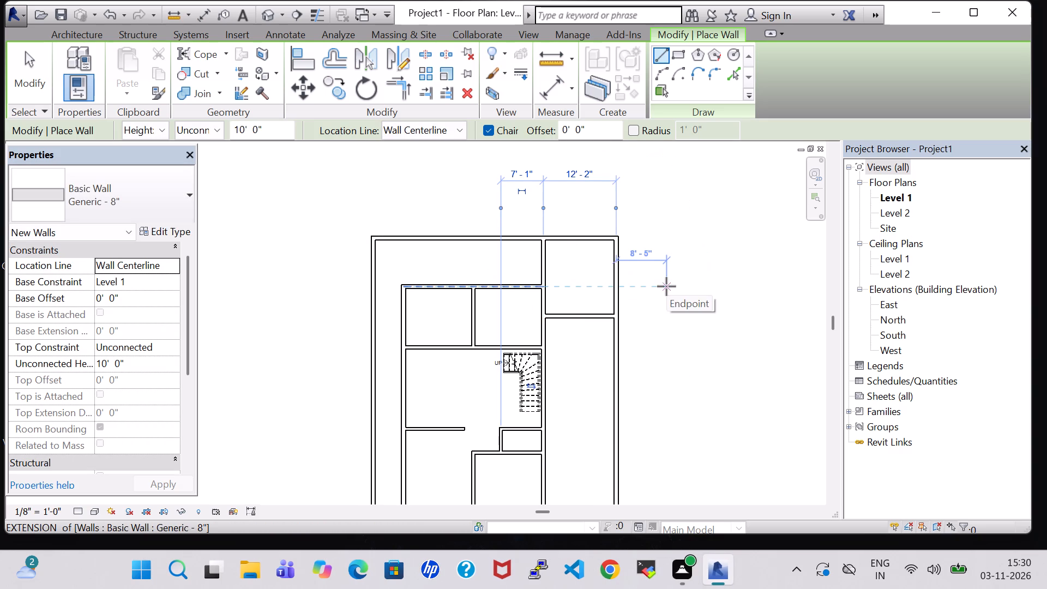
key(Escape)
key(Escape)
click(544, 265)
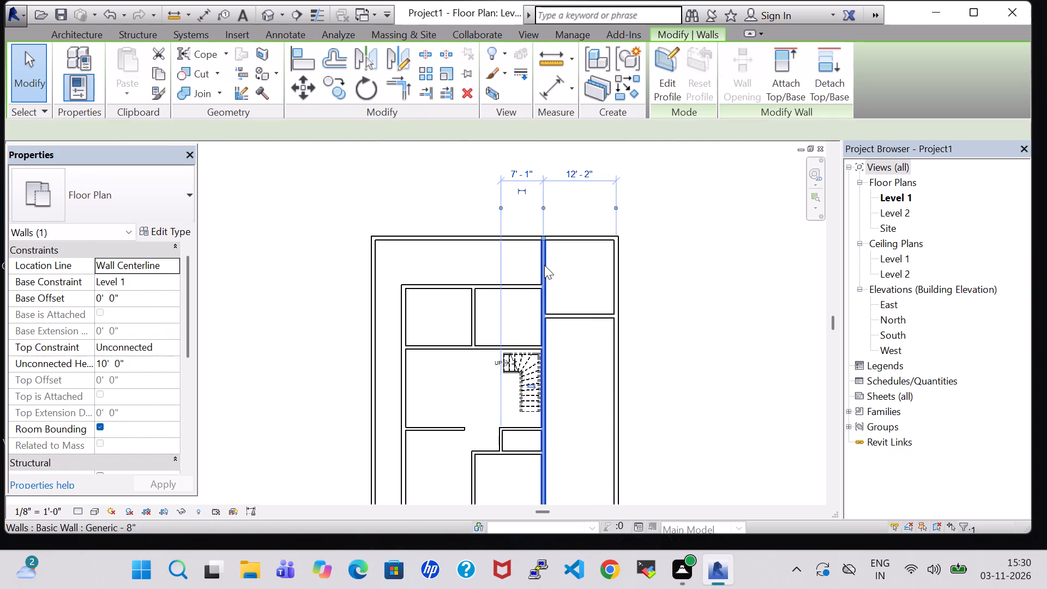
click(575, 295)
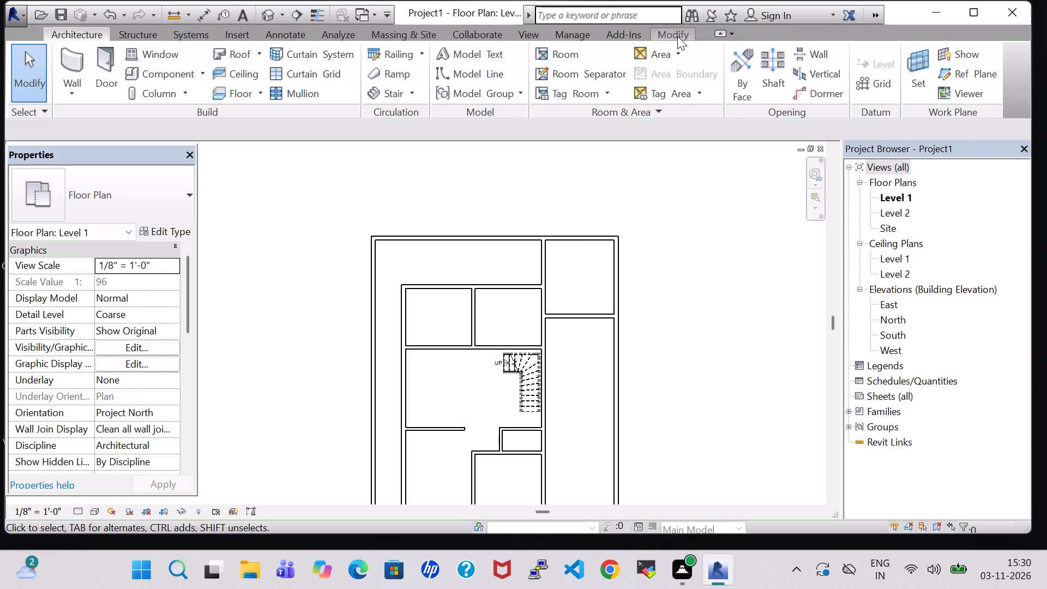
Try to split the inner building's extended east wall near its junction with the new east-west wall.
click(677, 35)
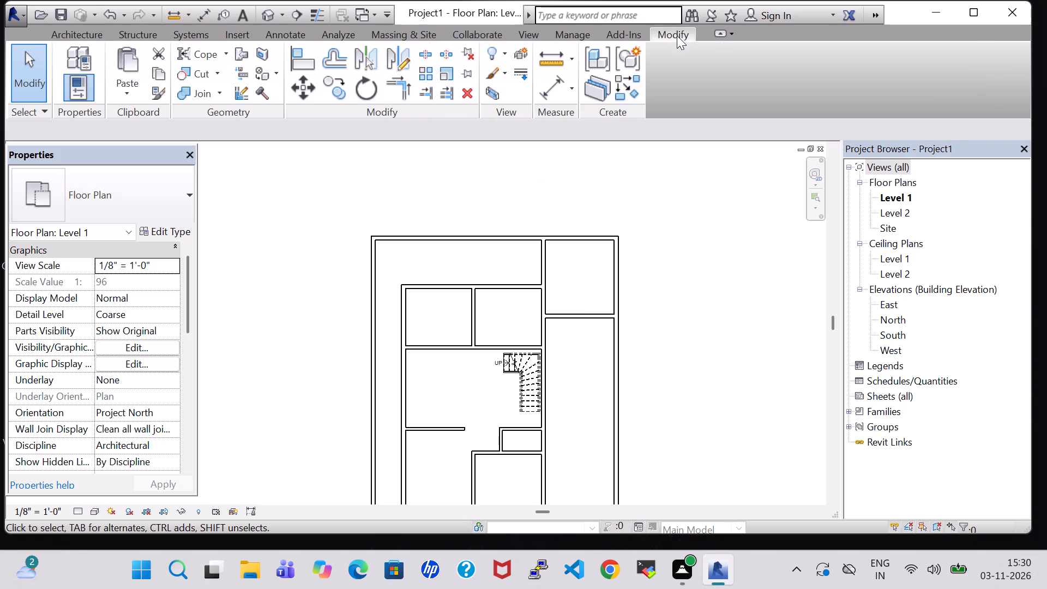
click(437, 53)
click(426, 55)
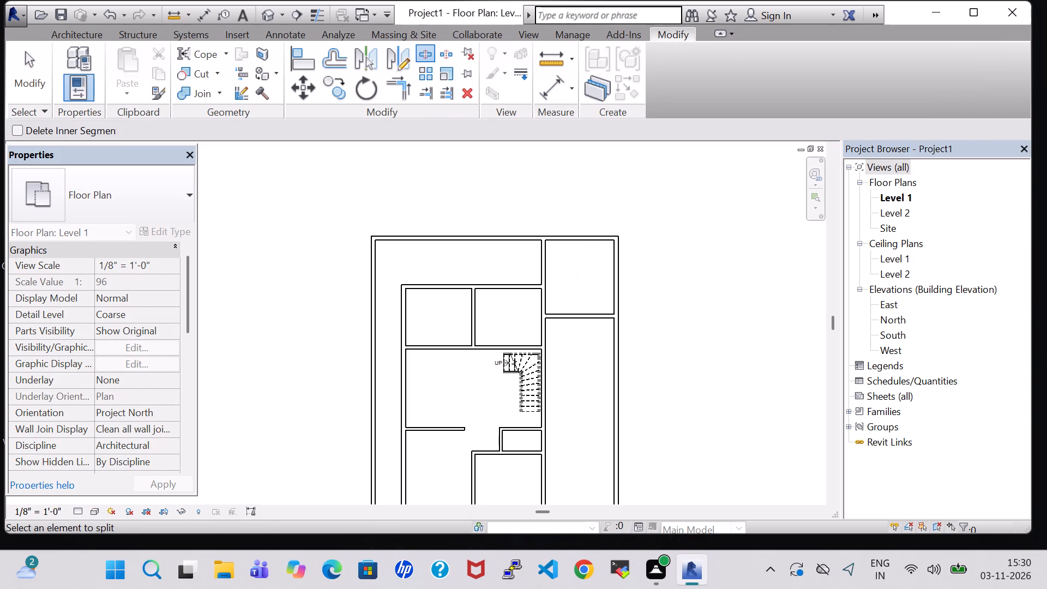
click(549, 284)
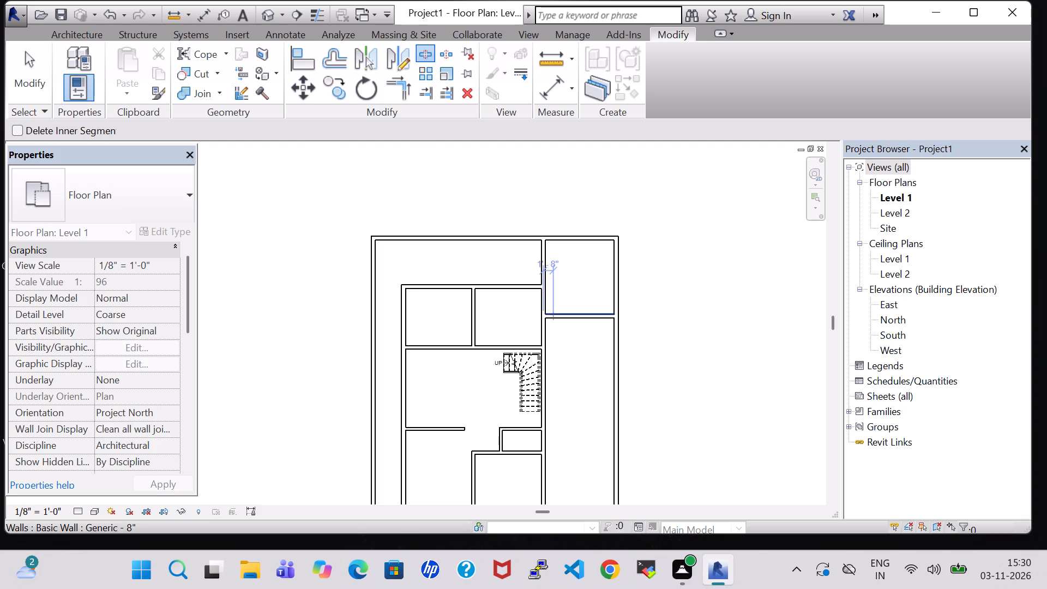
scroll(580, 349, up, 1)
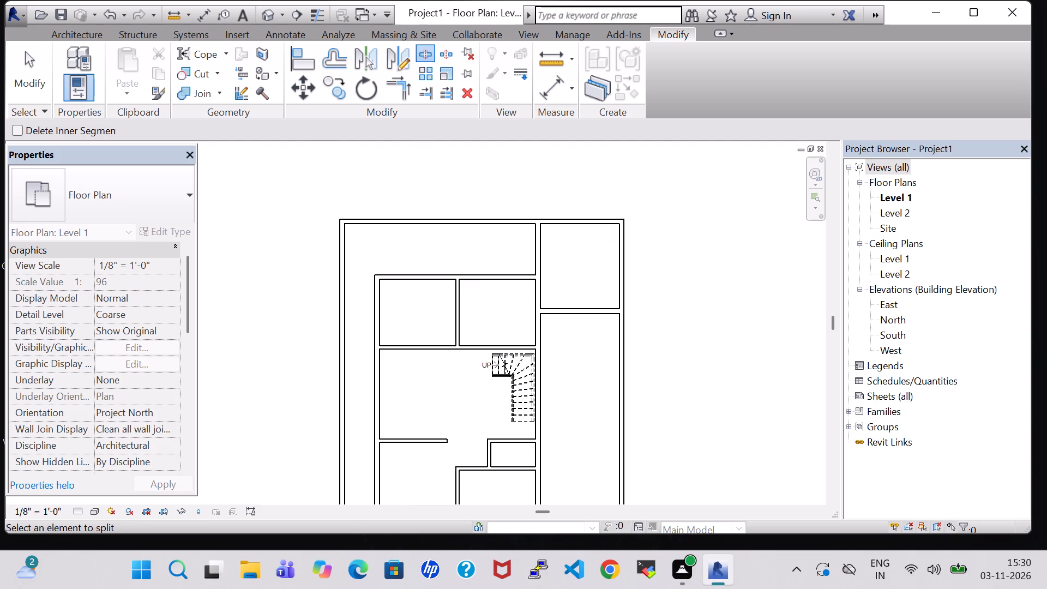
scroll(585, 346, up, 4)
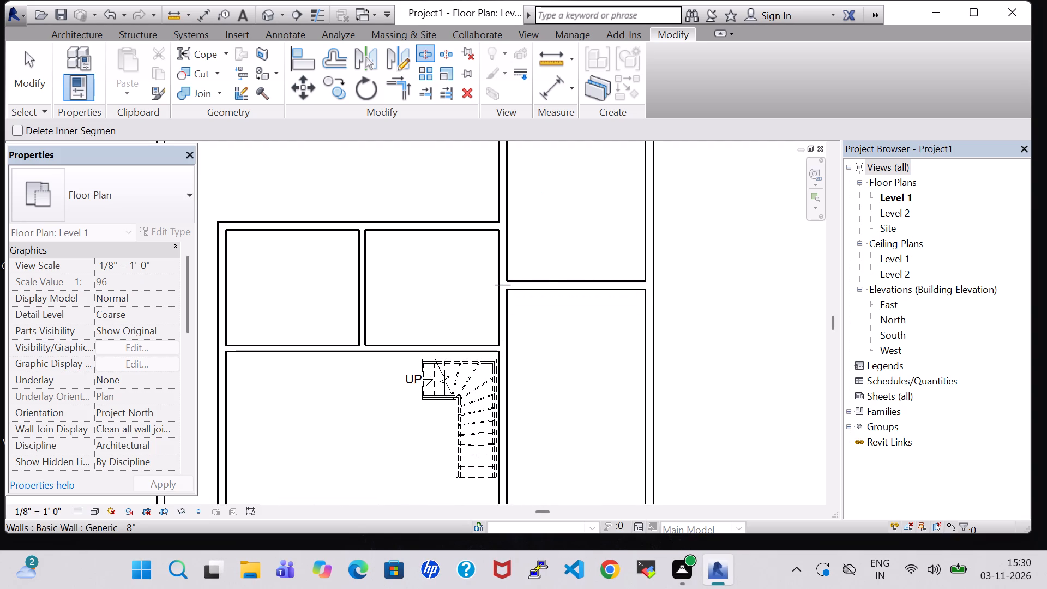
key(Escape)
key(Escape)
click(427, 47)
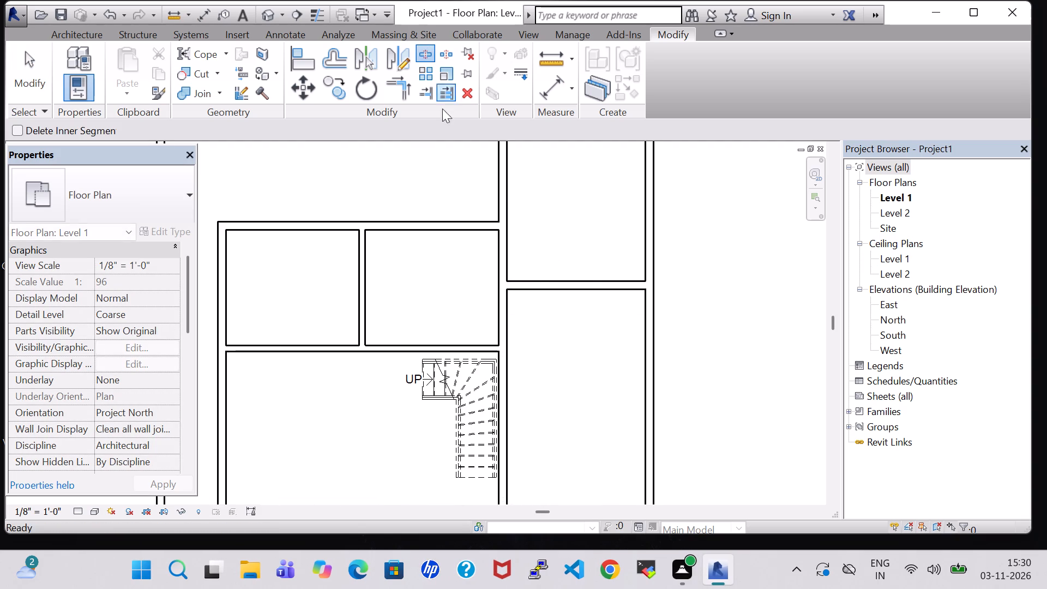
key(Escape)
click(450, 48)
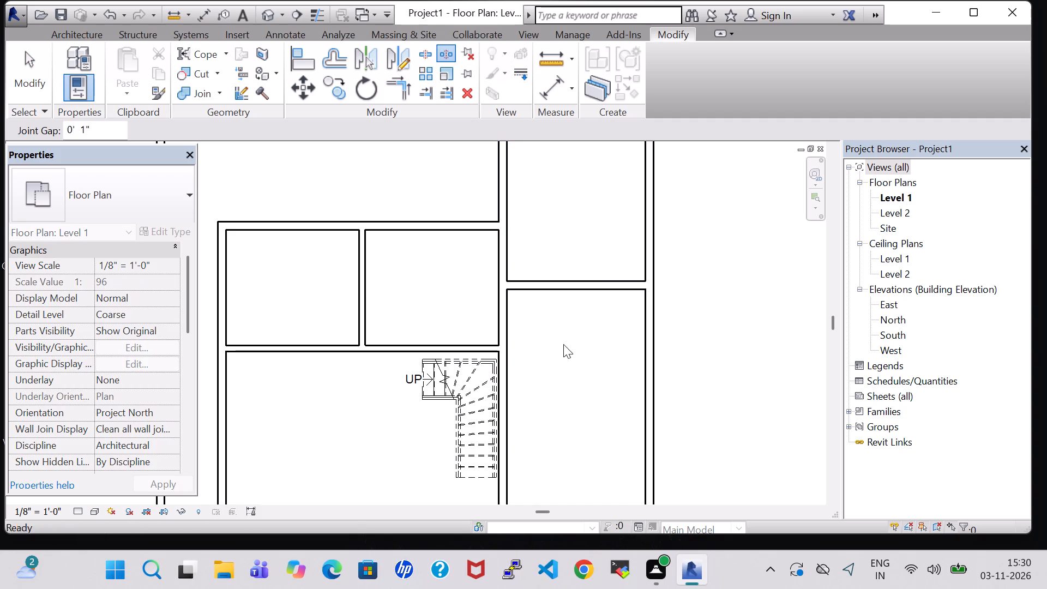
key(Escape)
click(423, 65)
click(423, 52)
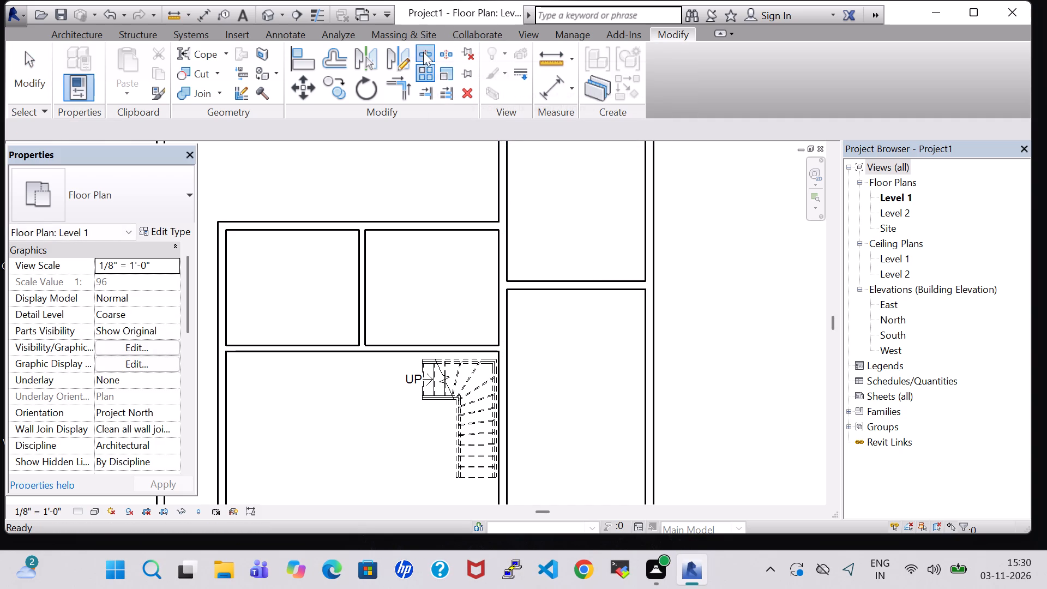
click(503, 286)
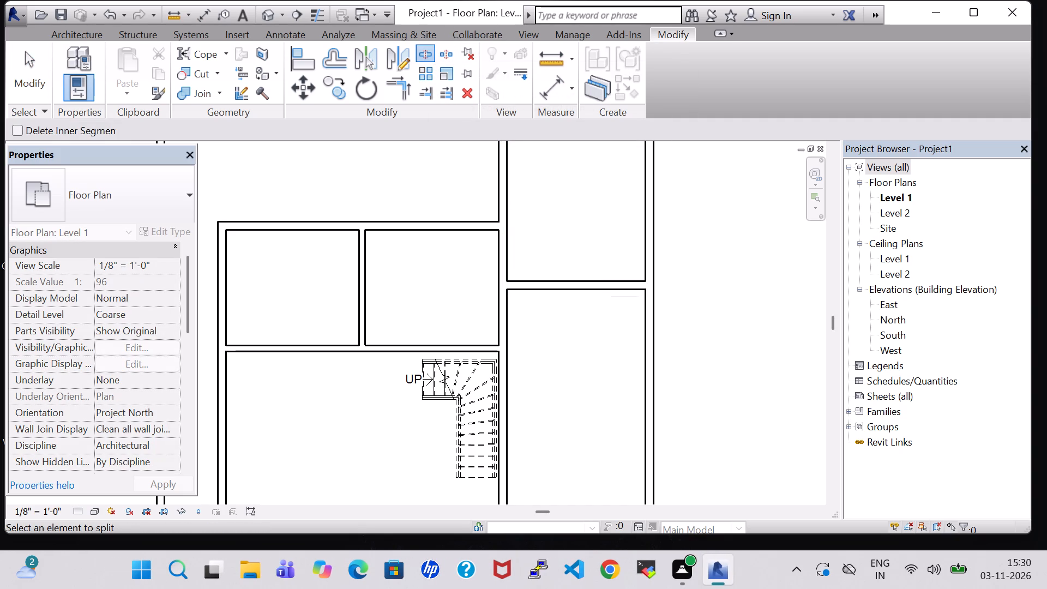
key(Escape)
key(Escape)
Split the new east-west wall with a 0' 1" joint gap, about 2' 0 1/2" from the inner building's east wall.
click(555, 284)
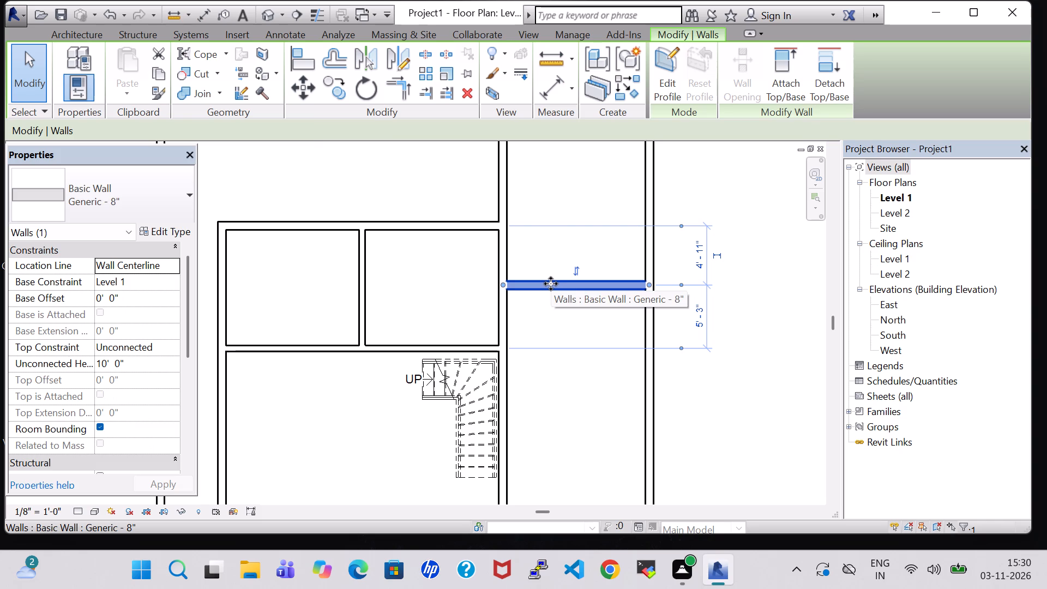
scroll(550, 284, down, 3)
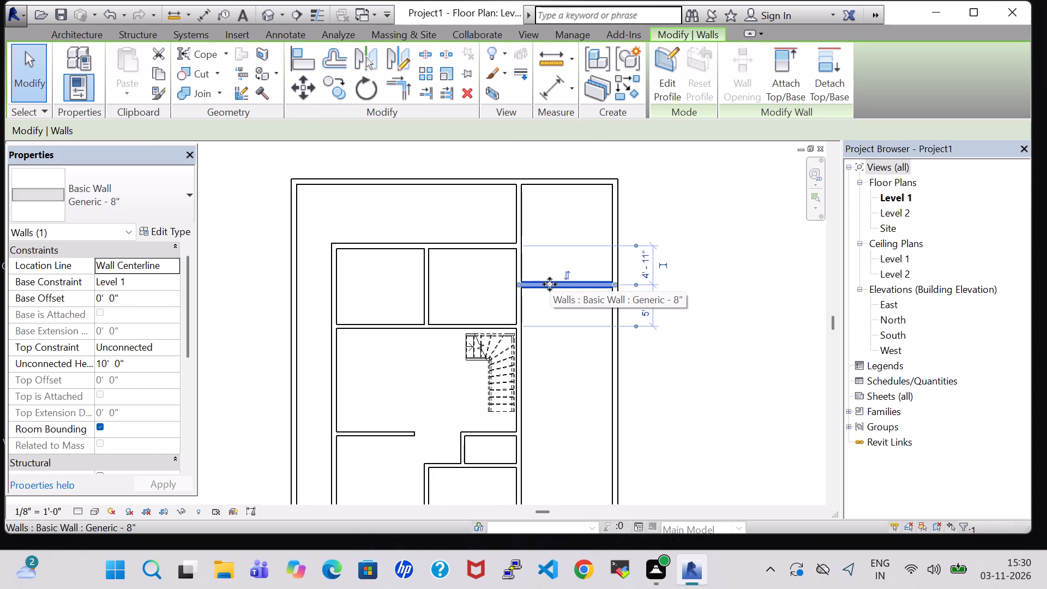
click(564, 351)
click(443, 50)
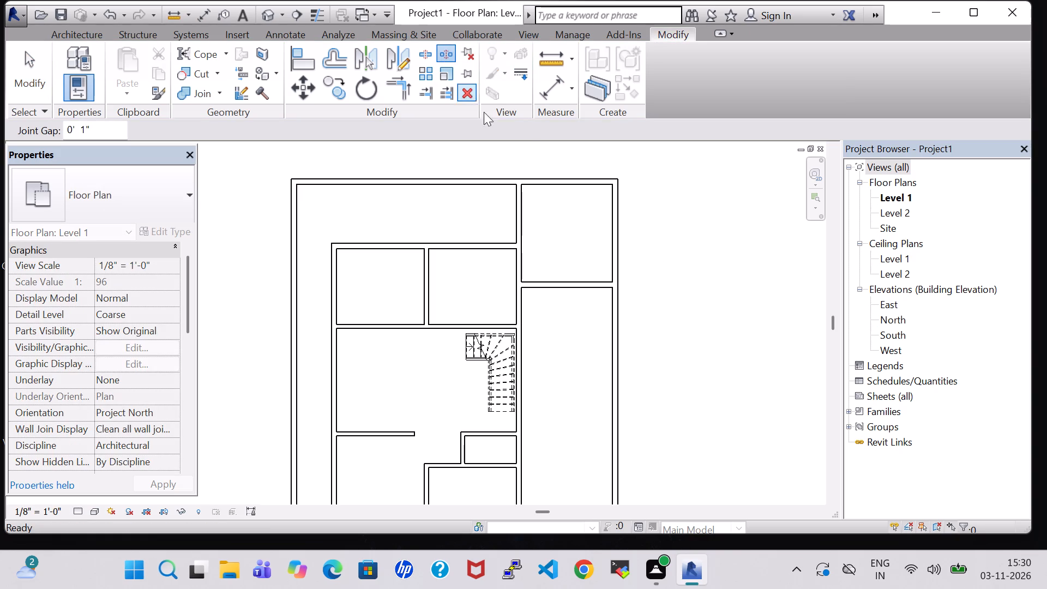
click(535, 281)
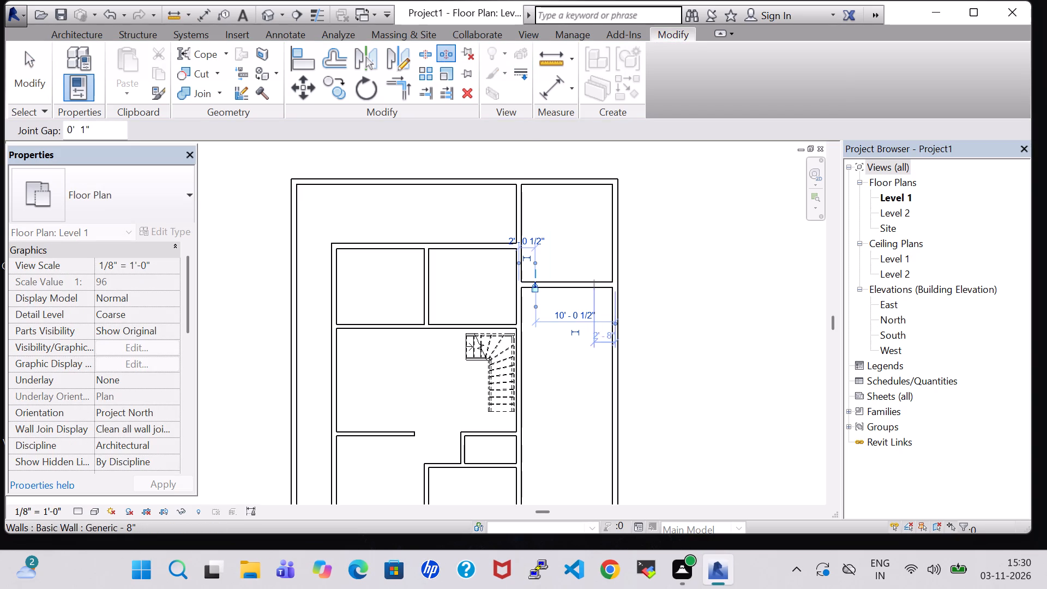
Split the northeast enclosure's east-west wall near the exterior east wall and delete the middle segment between the two splits.
click(602, 284)
key(Escape)
key(Escape)
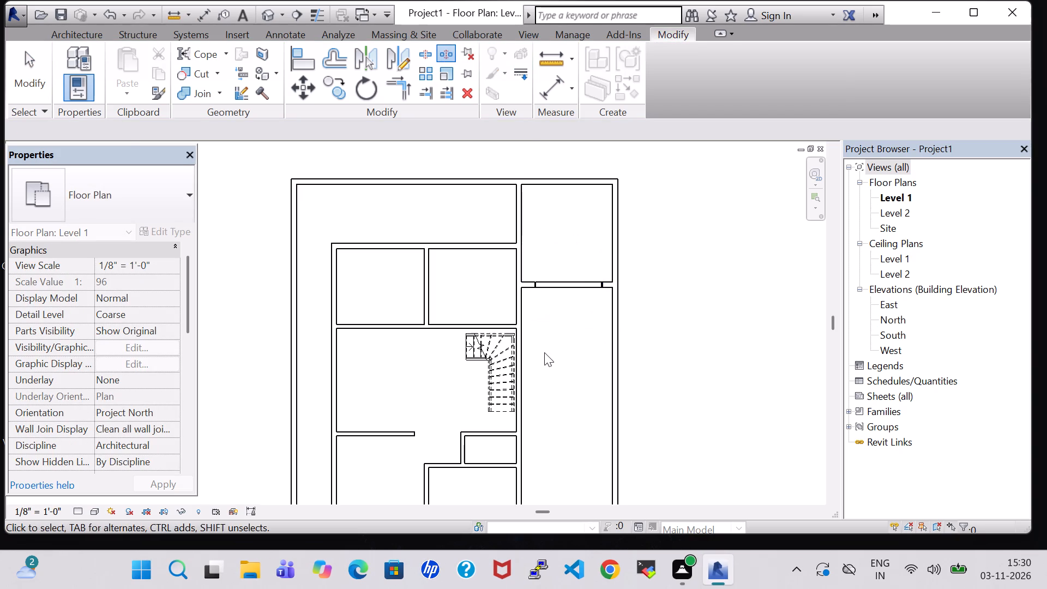
click(570, 284)
key(Delete)
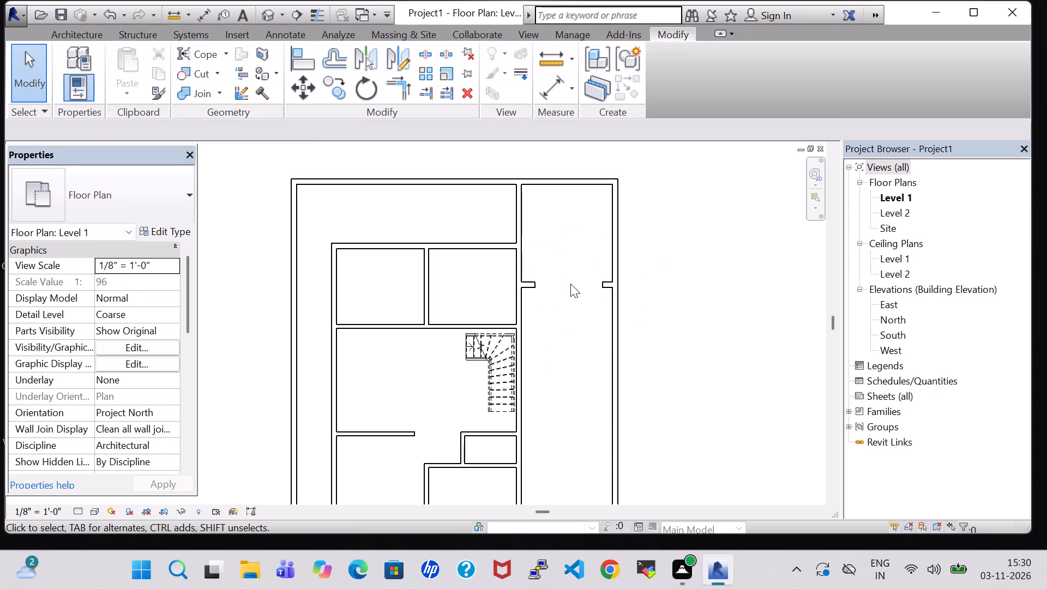
Split the enclosure's west wall 4'-3" south of the exterior north wall and at the inner building's corner, and delete the segment between.
click(430, 56)
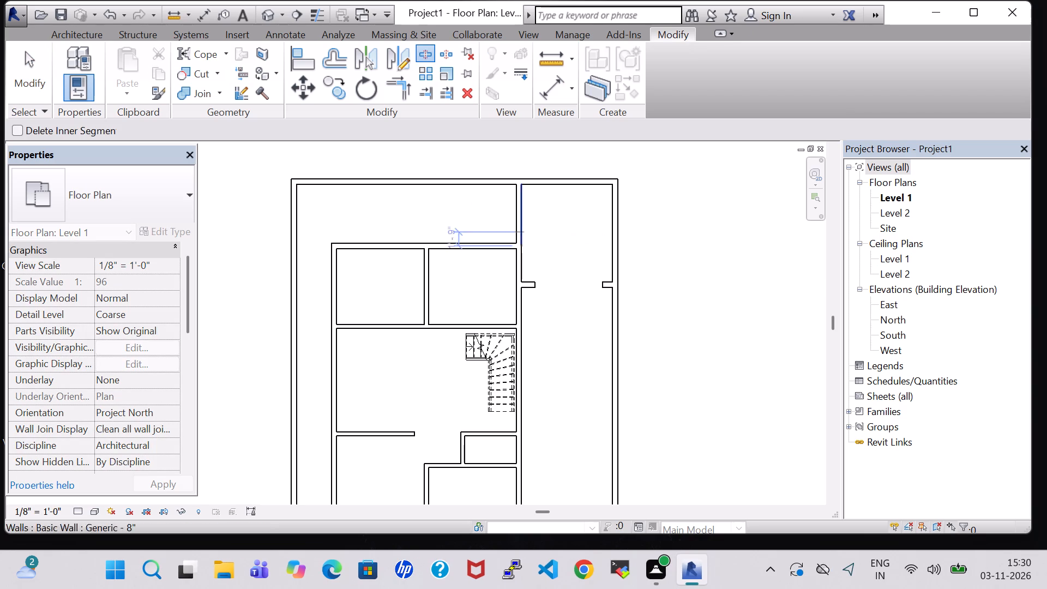
click(522, 215)
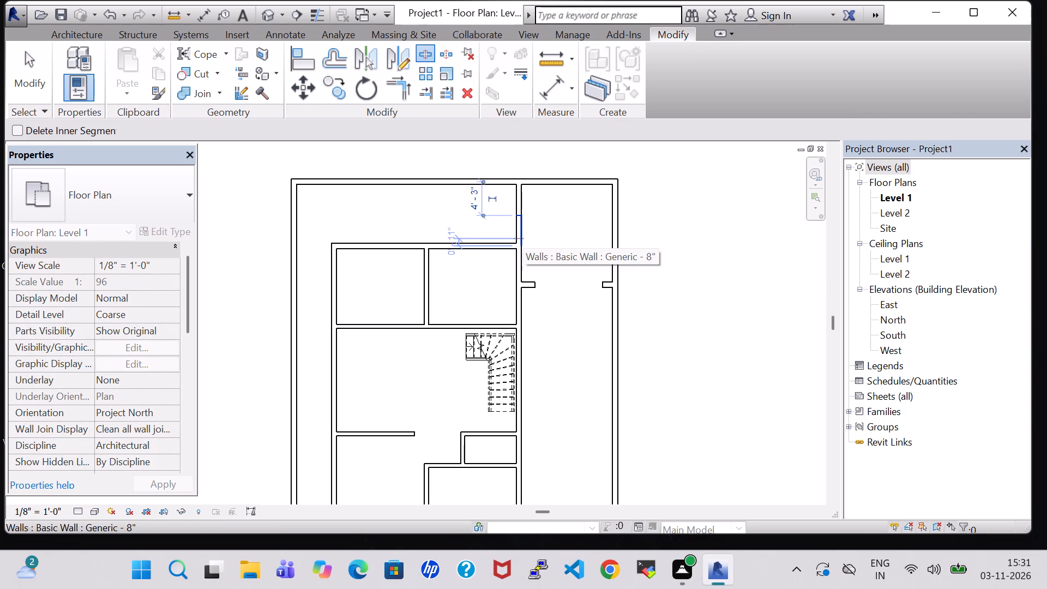
click(519, 244)
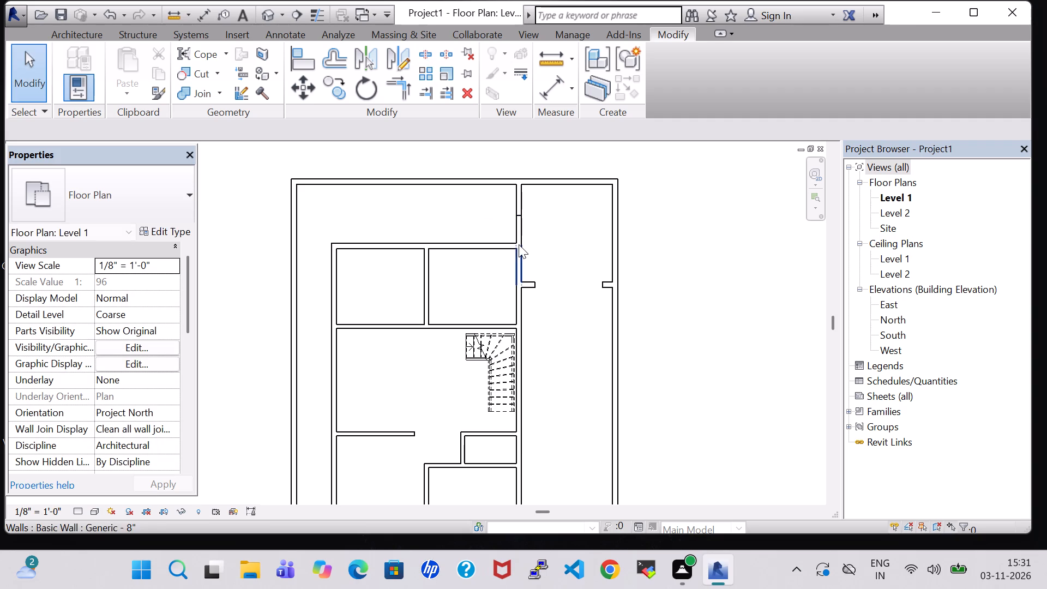
click(544, 244)
click(520, 225)
key(Delete)
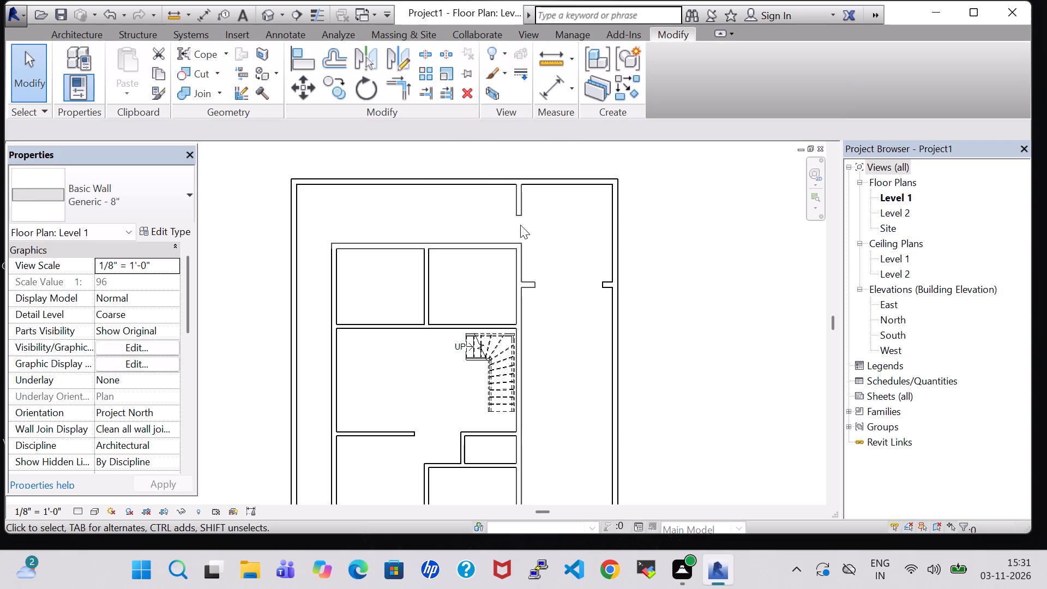
Nudge the remaining short wall stub at the exterior north wall two increments north.
click(523, 217)
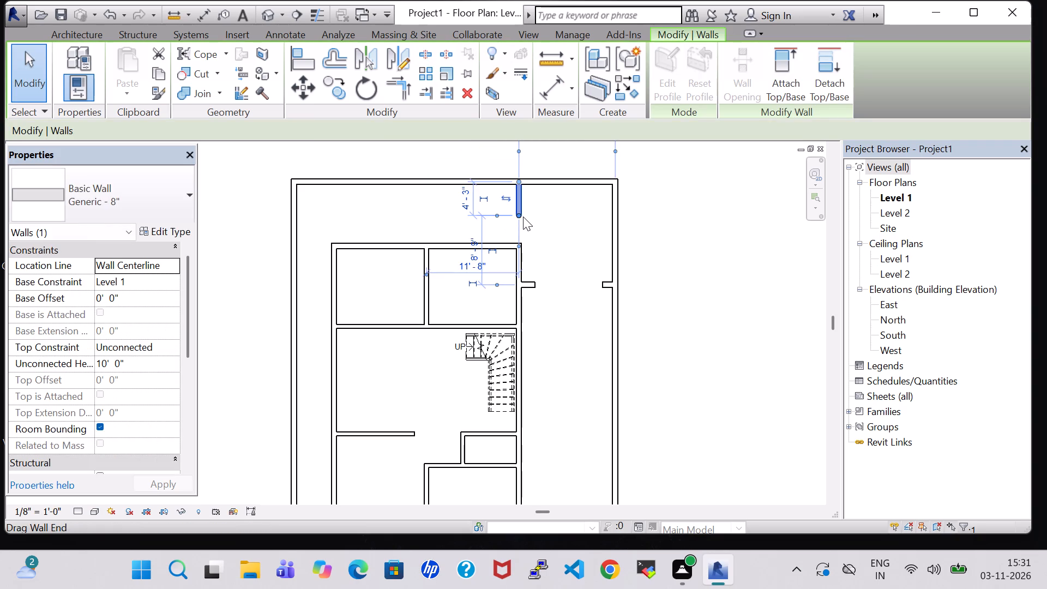
key(Up)
key(Up)
click(545, 220)
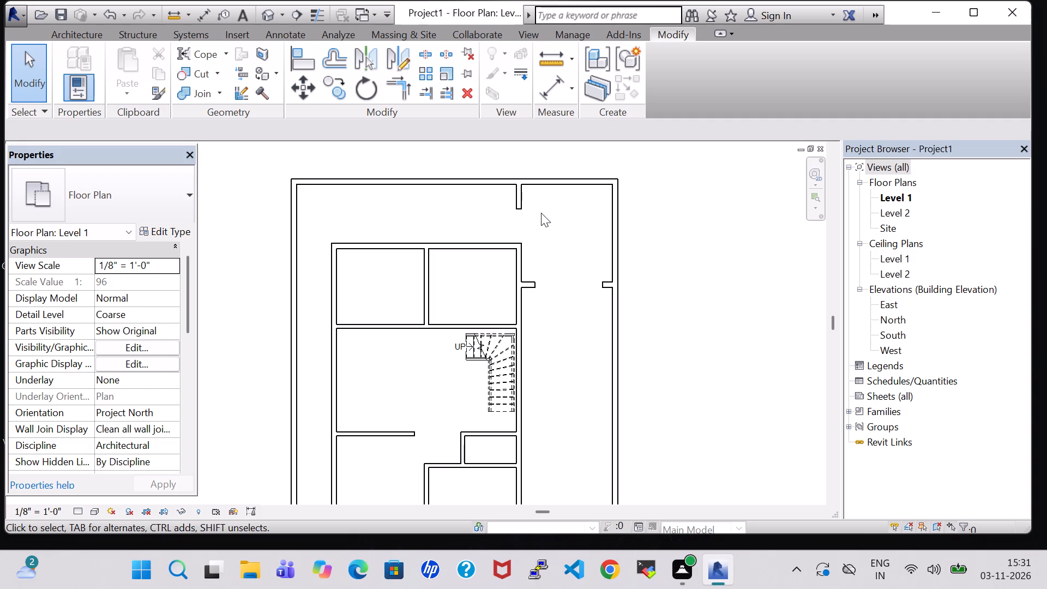
Draw Generic - 8" walls from the stub's south end west past the inner building, and about 50' south beyond its south wall.
click(64, 39)
click(77, 62)
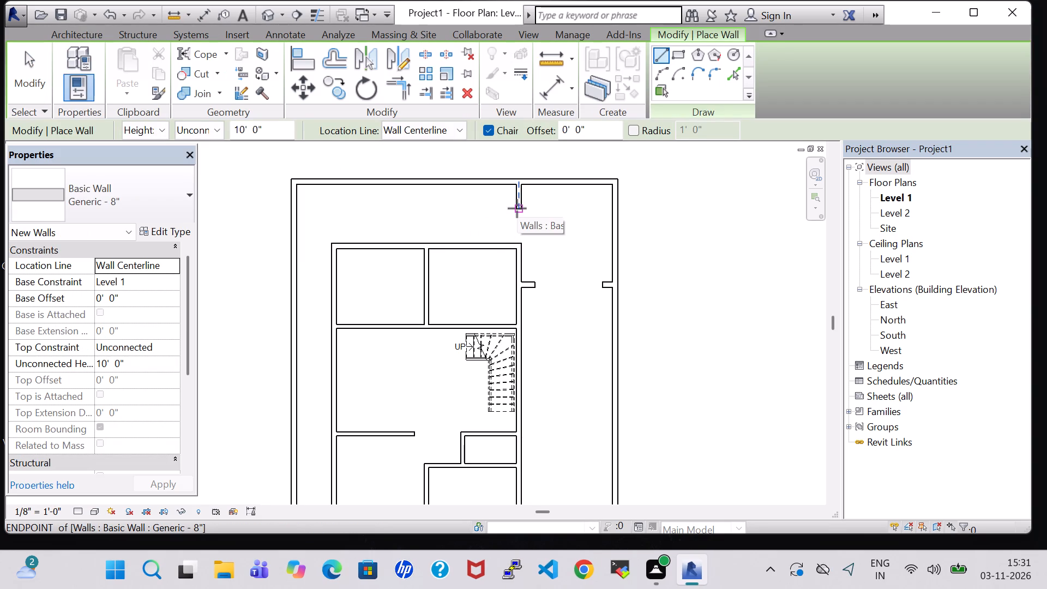
click(520, 212)
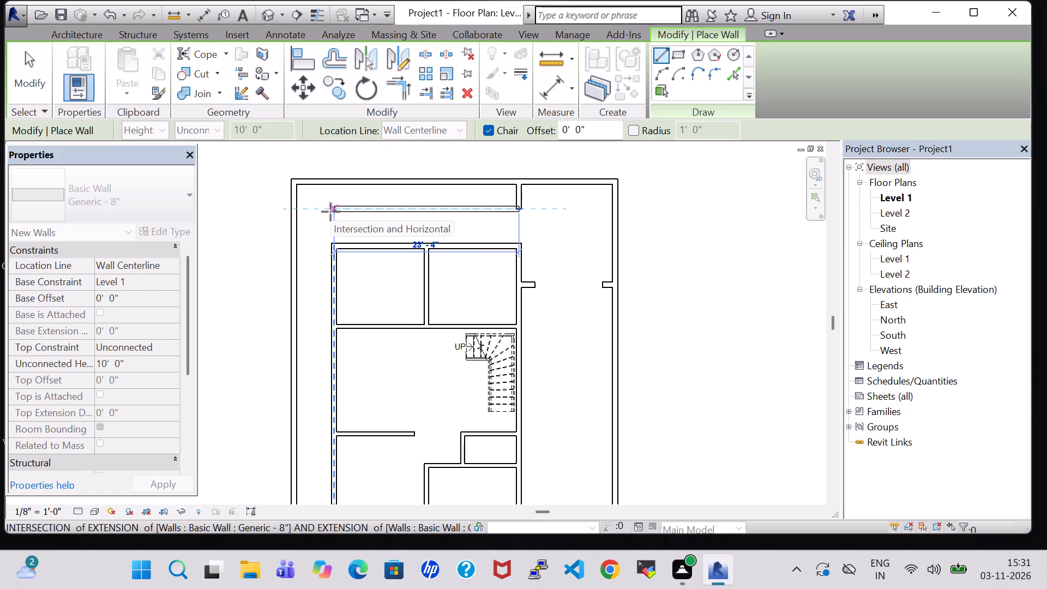
click(326, 212)
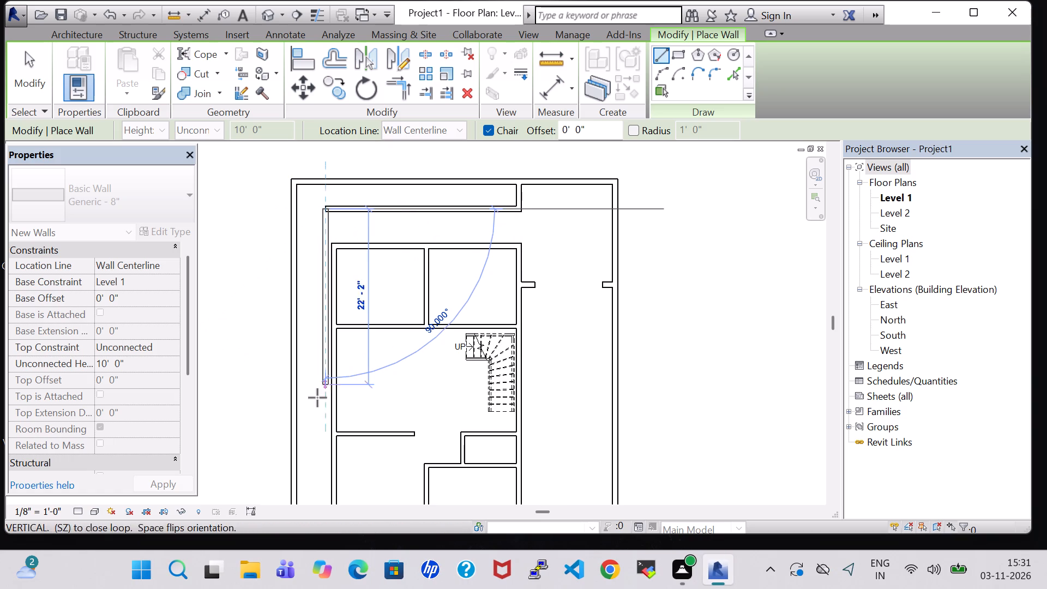
middle_drag(319, 431, 341, 208)
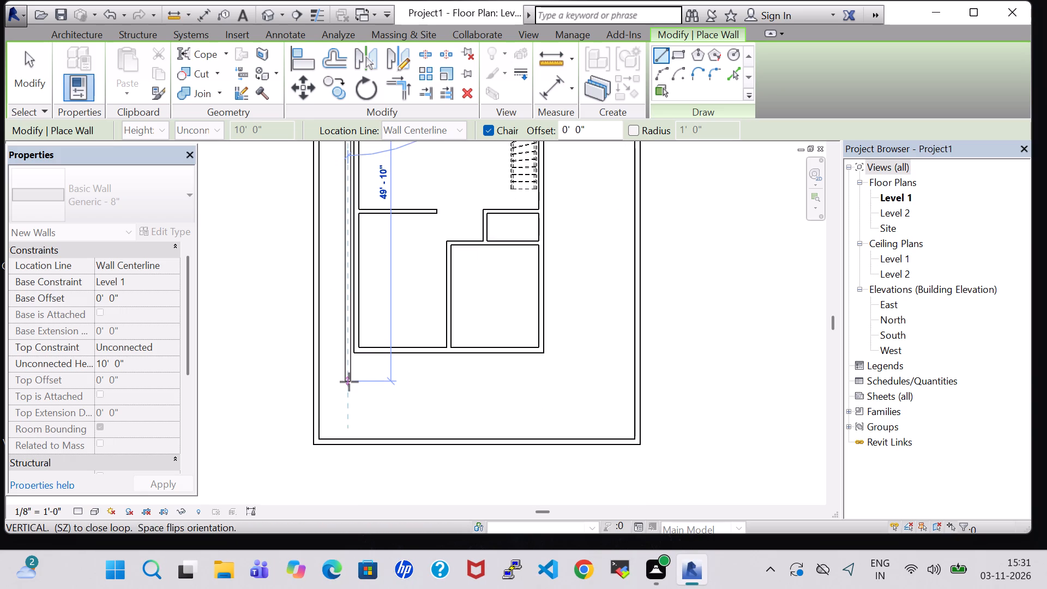
click(349, 388)
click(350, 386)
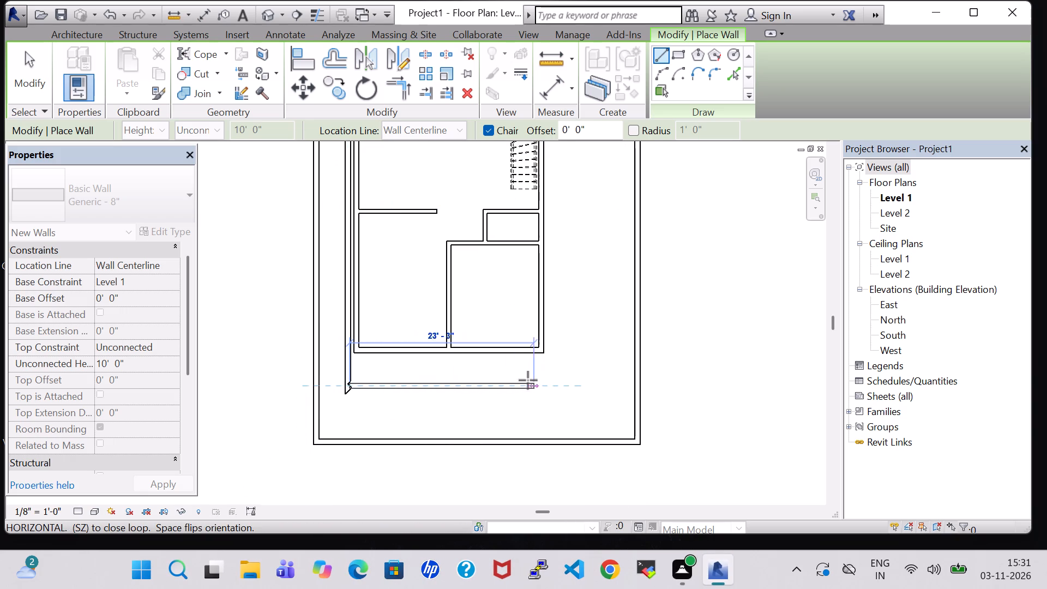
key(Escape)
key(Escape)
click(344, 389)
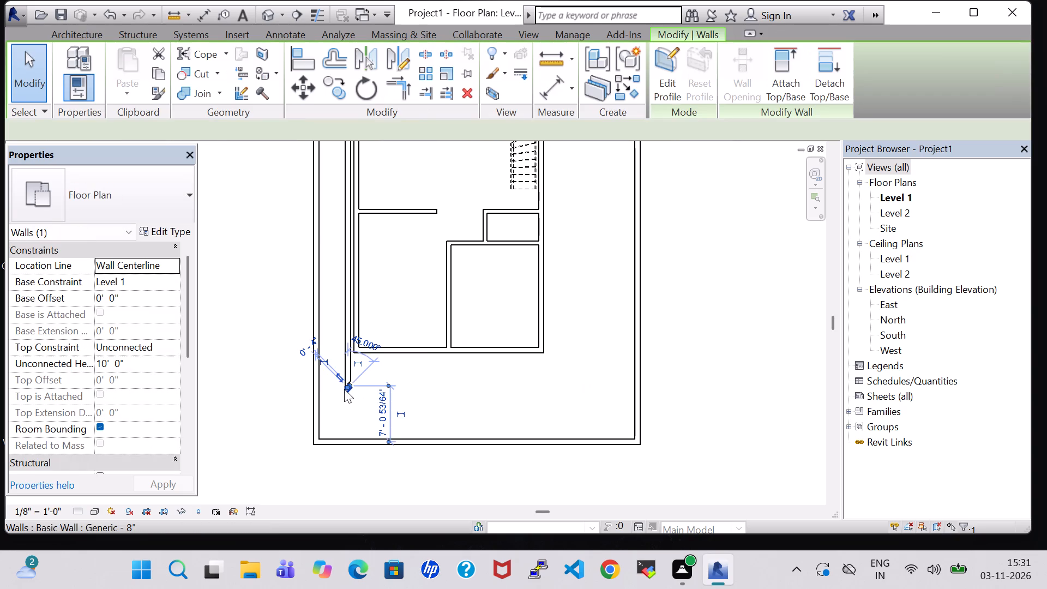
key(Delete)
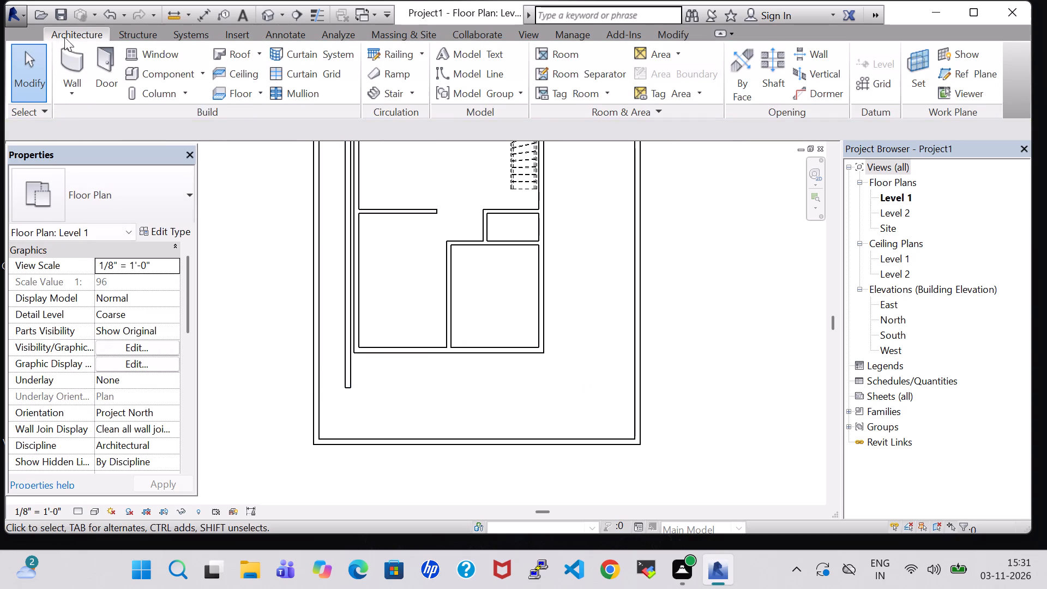
Draw a Generic - 8" wall from the new west wall's south end east to the exterior east wall, 4'-9" below the inner building.
click(76, 59)
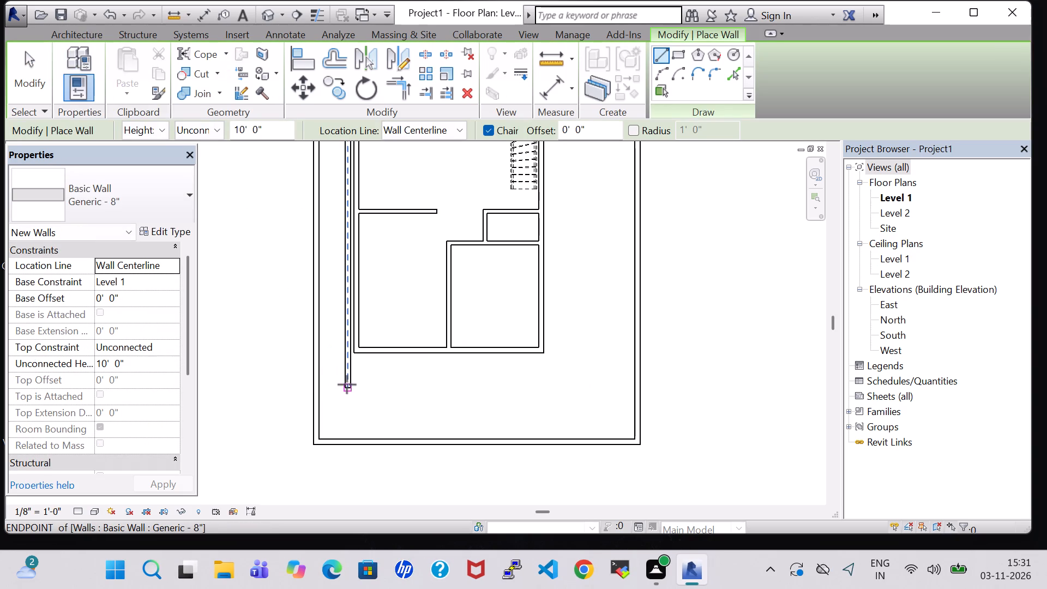
click(347, 385)
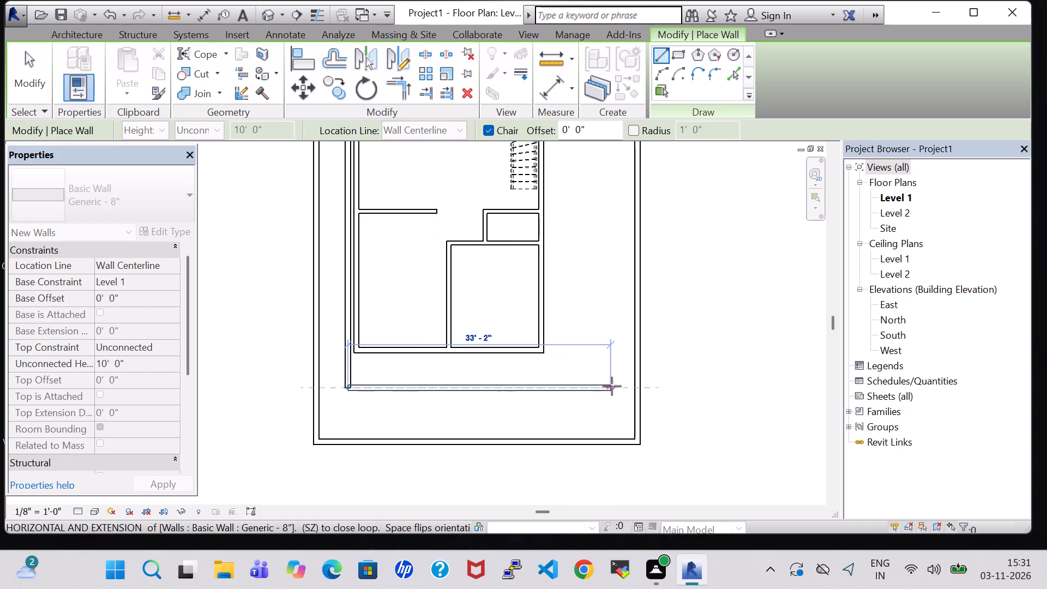
click(638, 386)
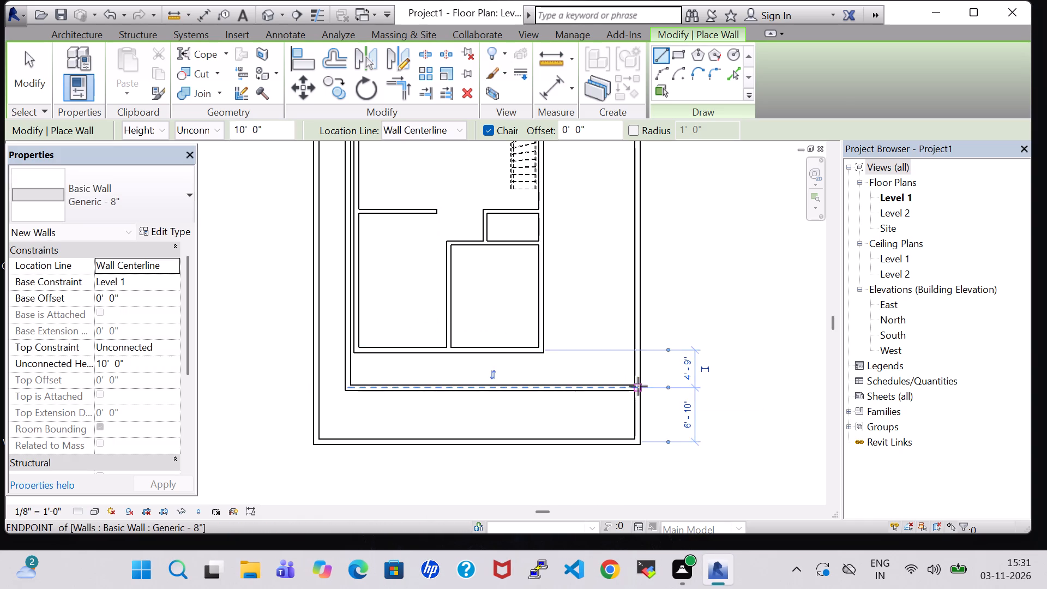
key(Escape)
key(Escape)
Nudge the new long north-south wall beside the inner building one increment west.
scroll(581, 280, down, 1)
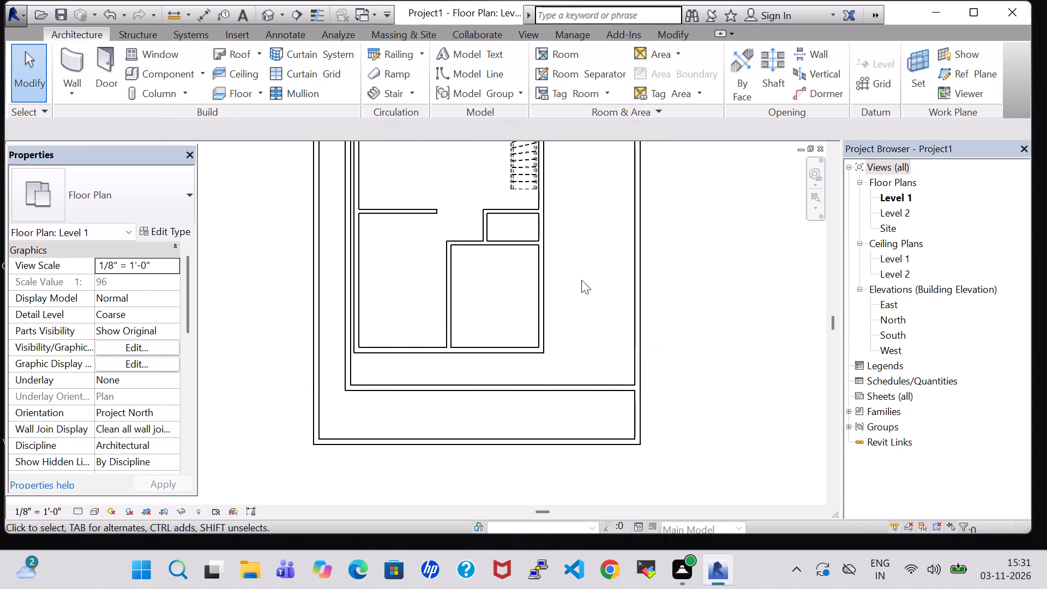
scroll(581, 280, down, 4)
click(464, 324)
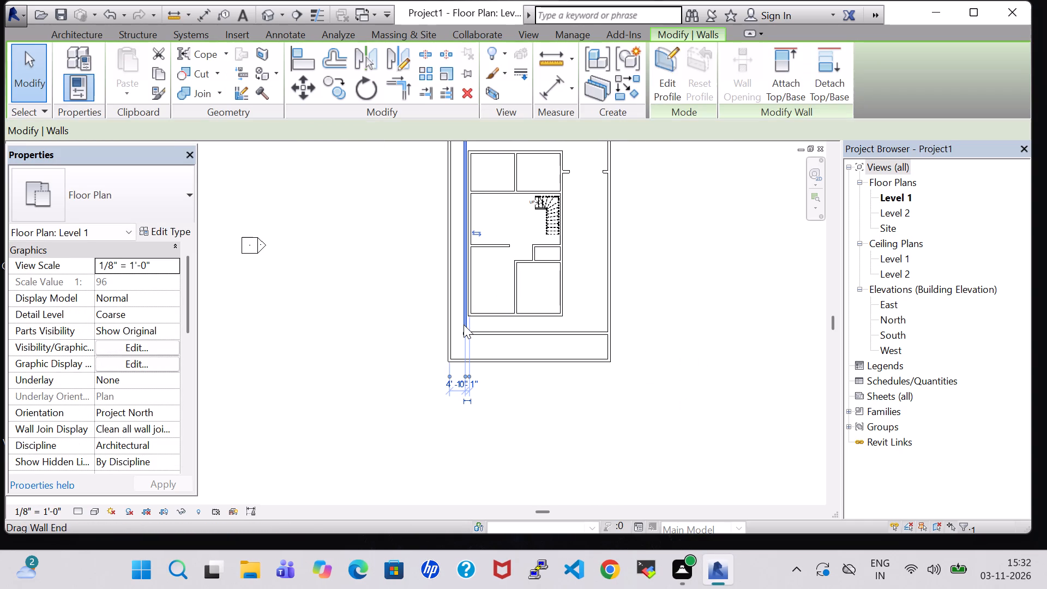
key(Left)
click(652, 258)
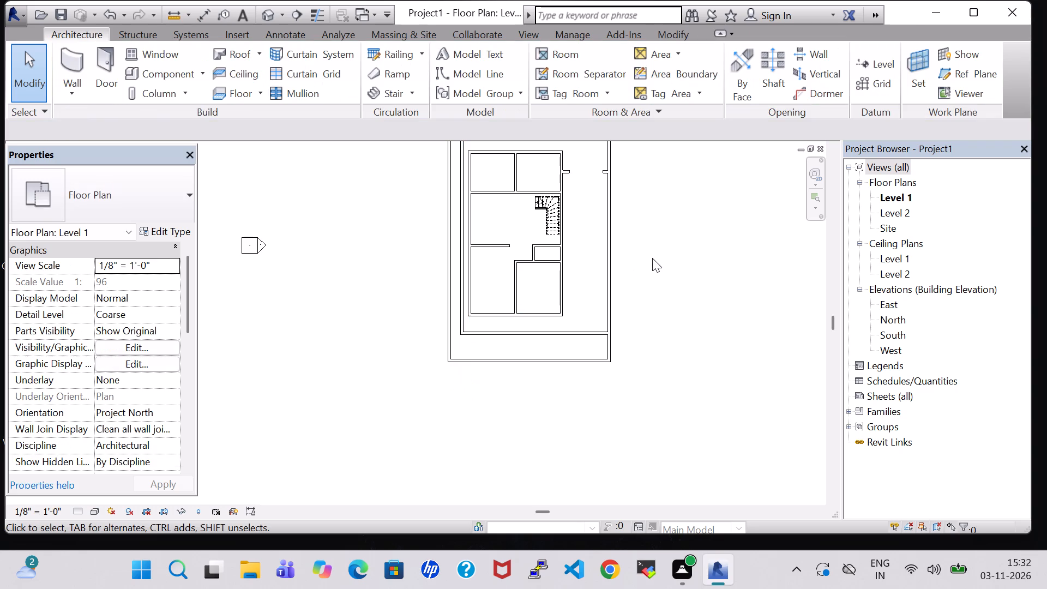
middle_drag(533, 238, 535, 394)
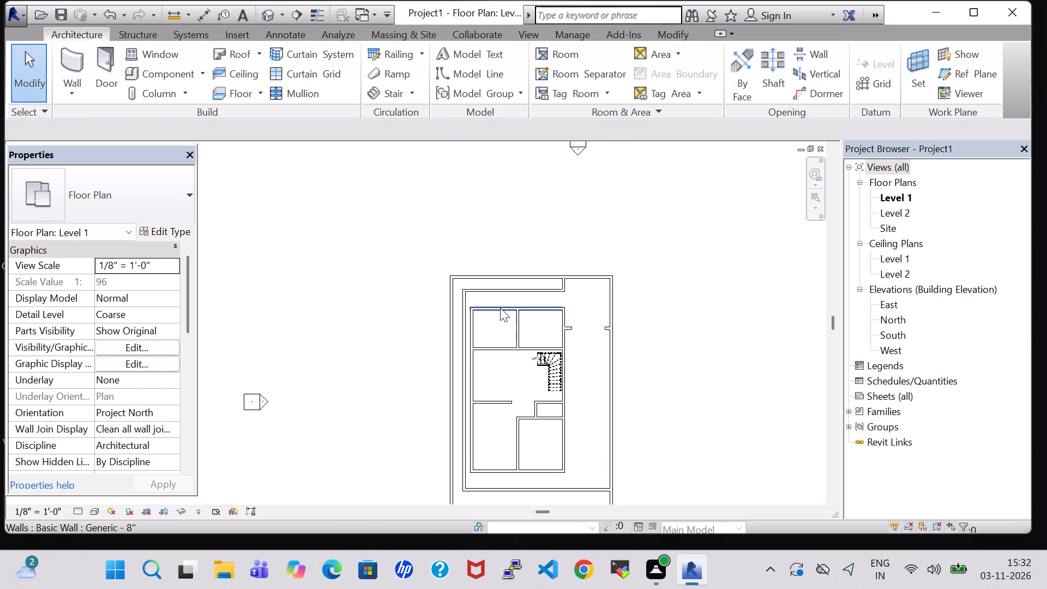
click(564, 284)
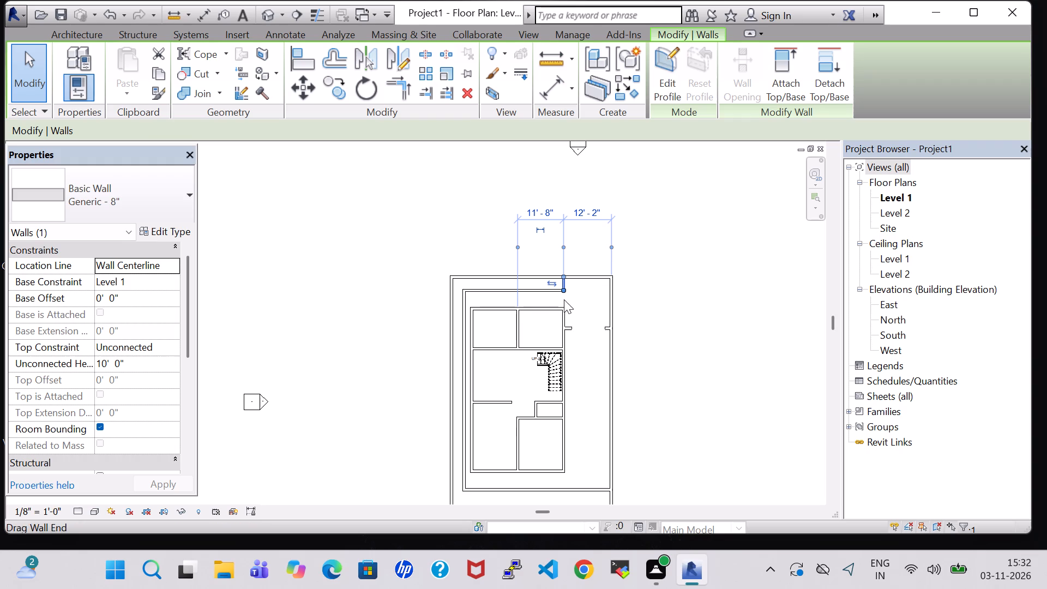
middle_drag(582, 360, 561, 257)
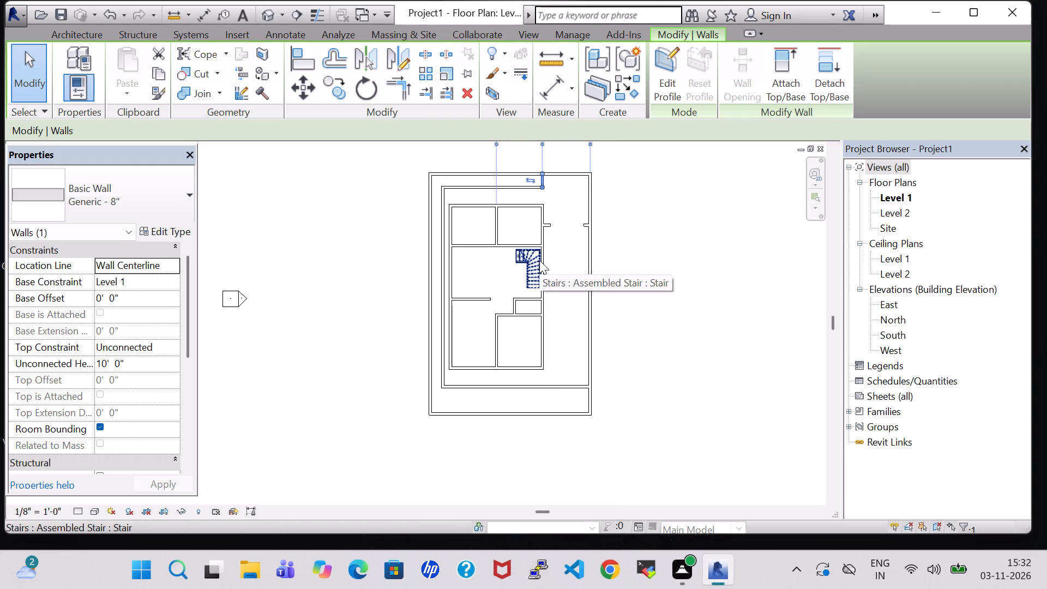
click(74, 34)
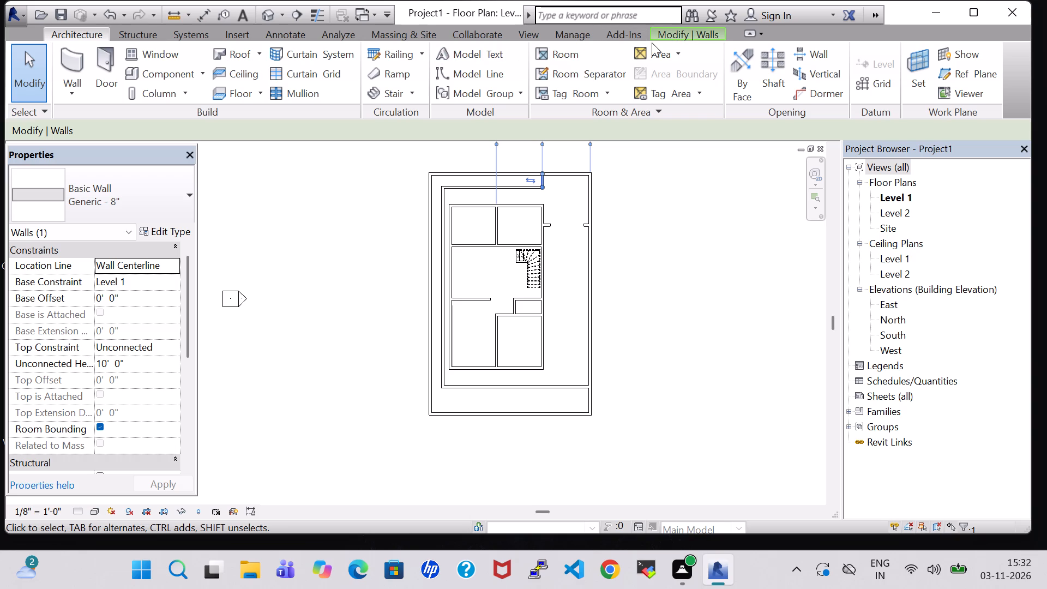
Split the new southern wall with a 0' 1" joint gap, 11'-6 1/2" west of the exterior east wall, and delete its eastern segment.
click(669, 34)
click(440, 57)
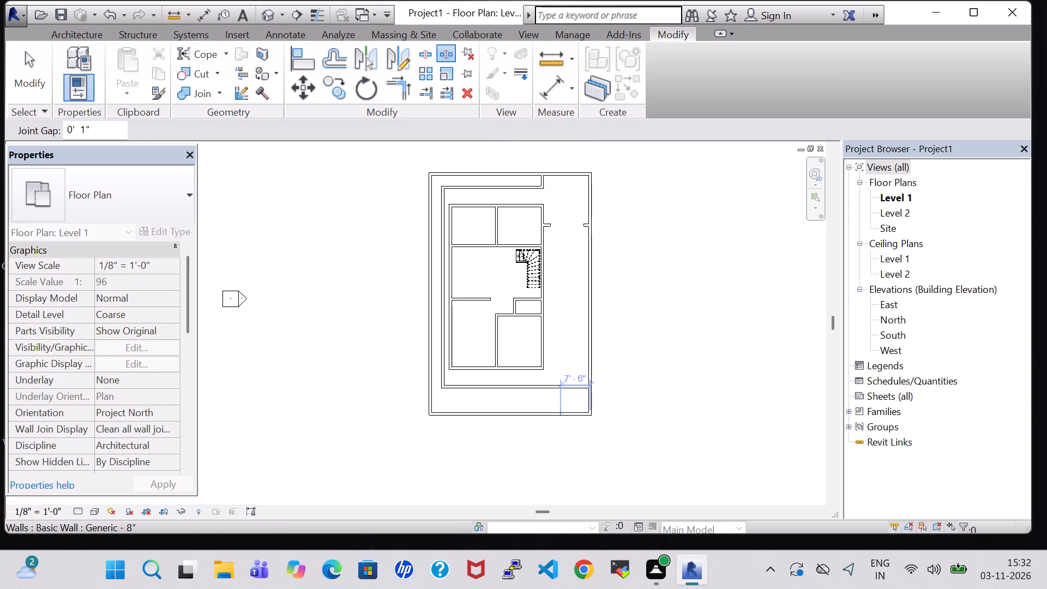
scroll(576, 388, up, 8)
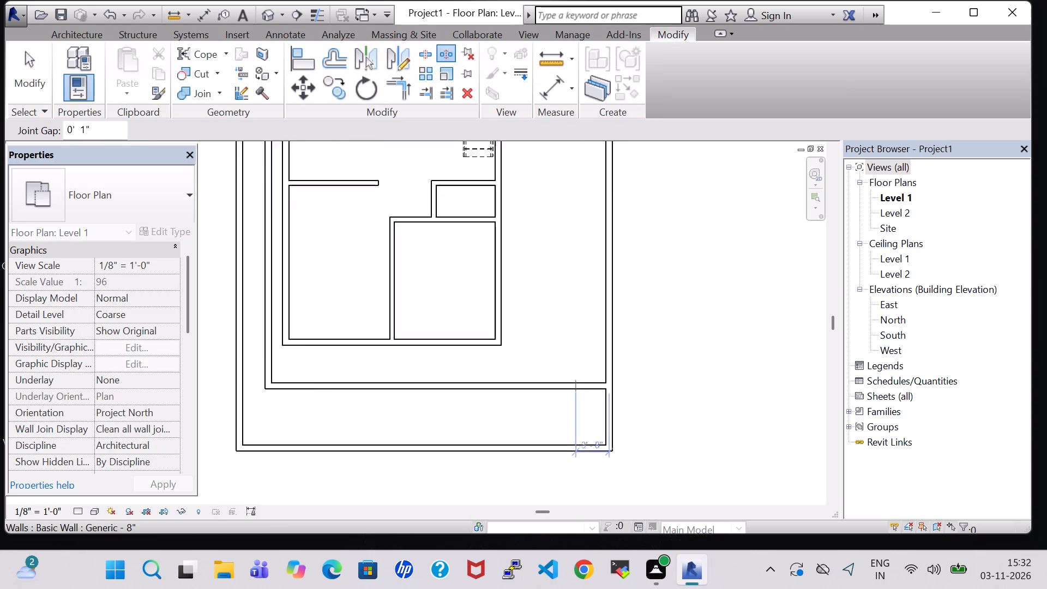
scroll(576, 388, up, 1)
click(624, 383)
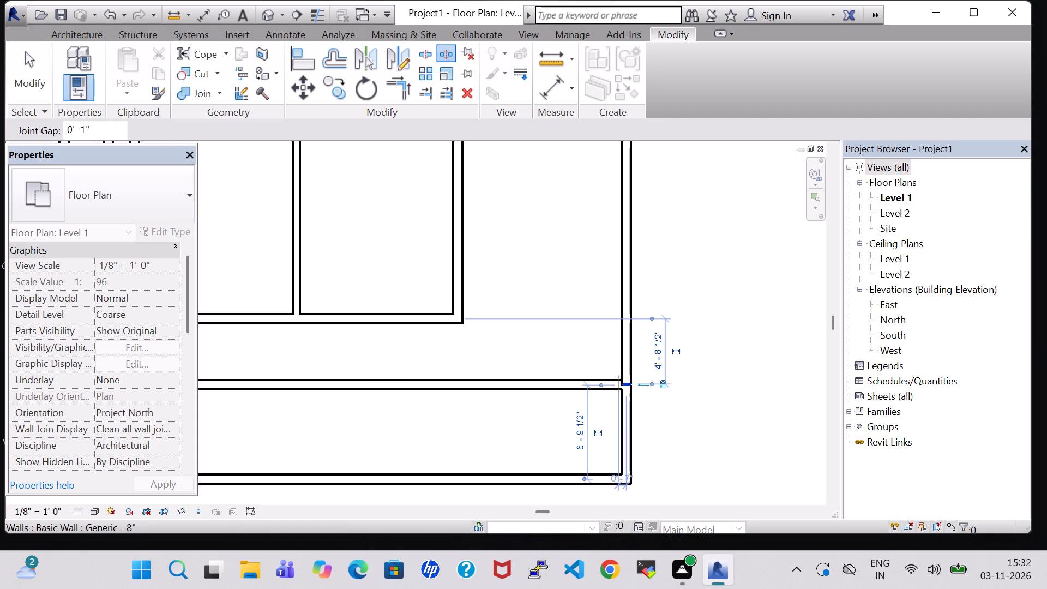
click(466, 383)
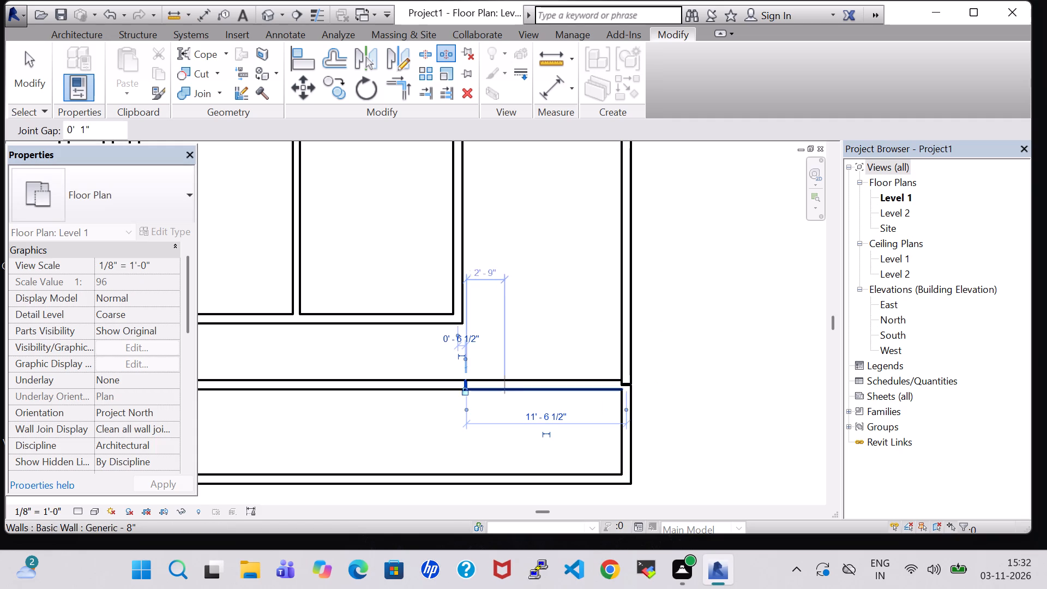
key(Escape)
key(Escape)
click(510, 392)
key(Delete)
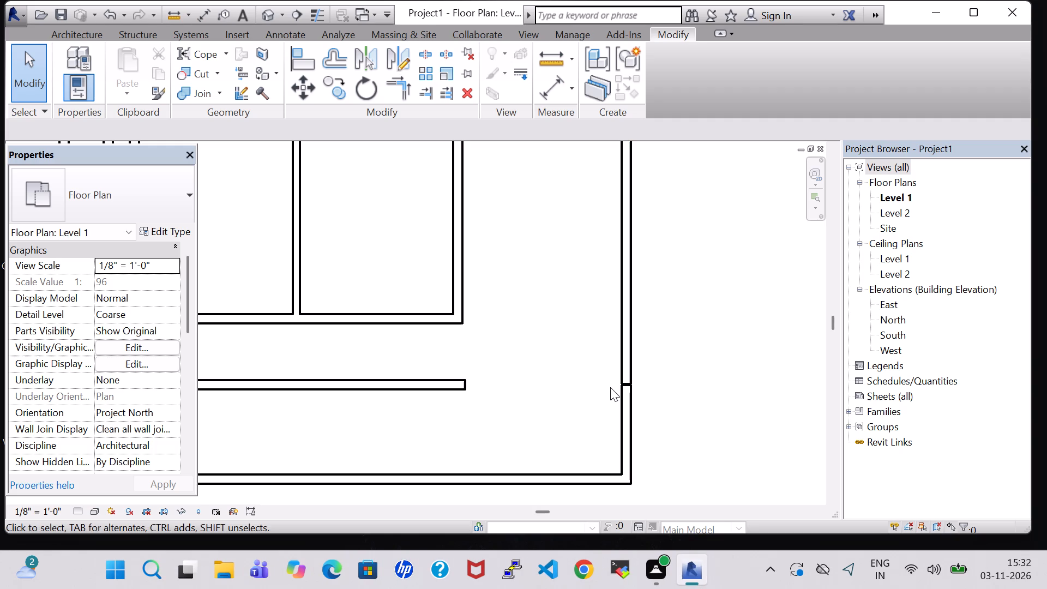
Delete the split-off southern piece of the exterior east wall and extend the remaining wall down to the exterior south wall's end.
scroll(604, 391, down, 2)
middle_drag(592, 392, 535, 398)
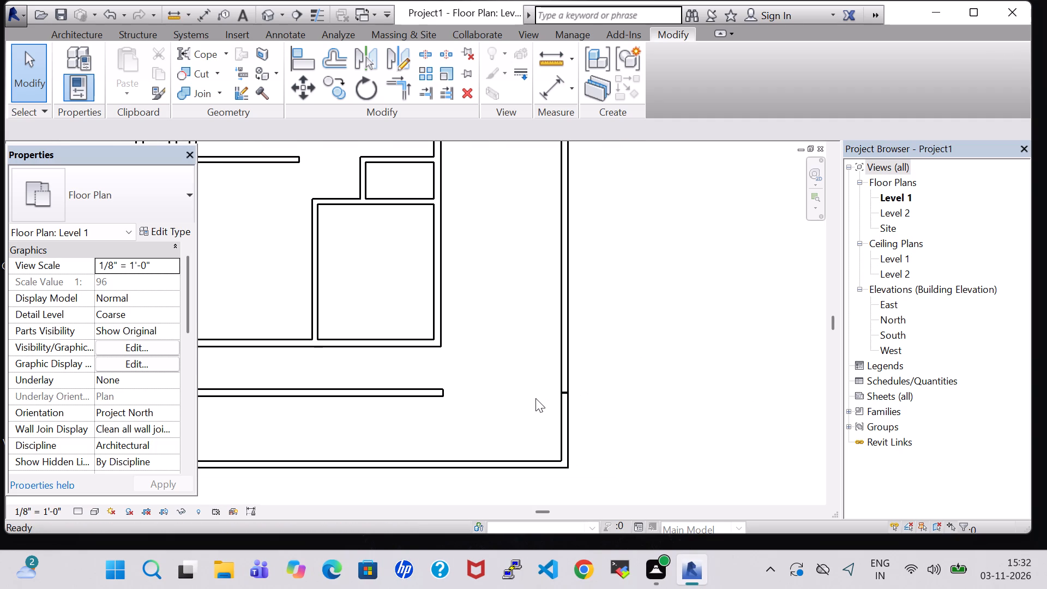
click(567, 414)
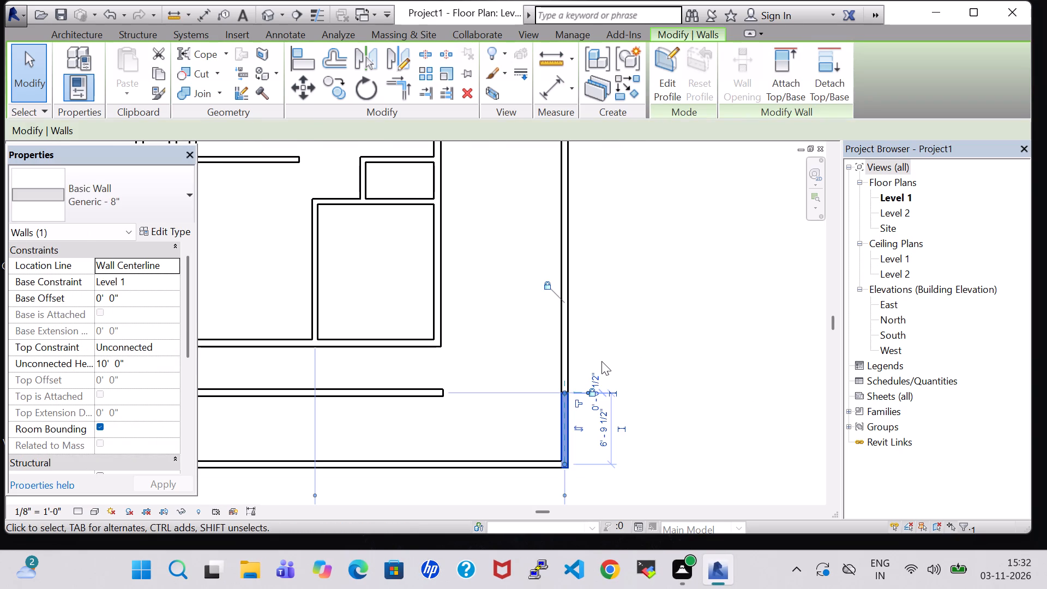
key(Delete)
click(561, 393)
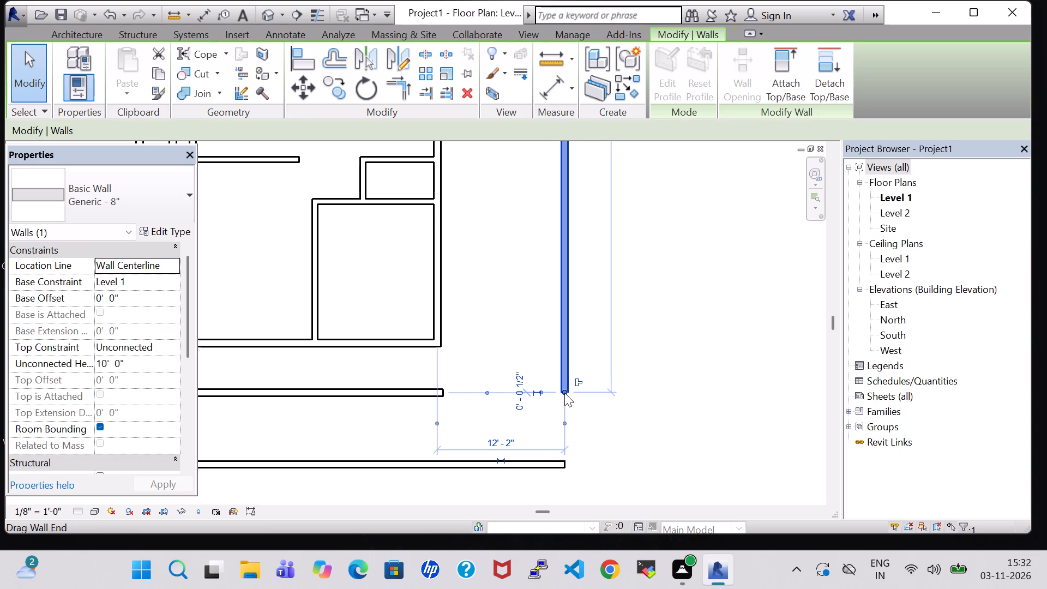
drag(565, 393, 564, 465)
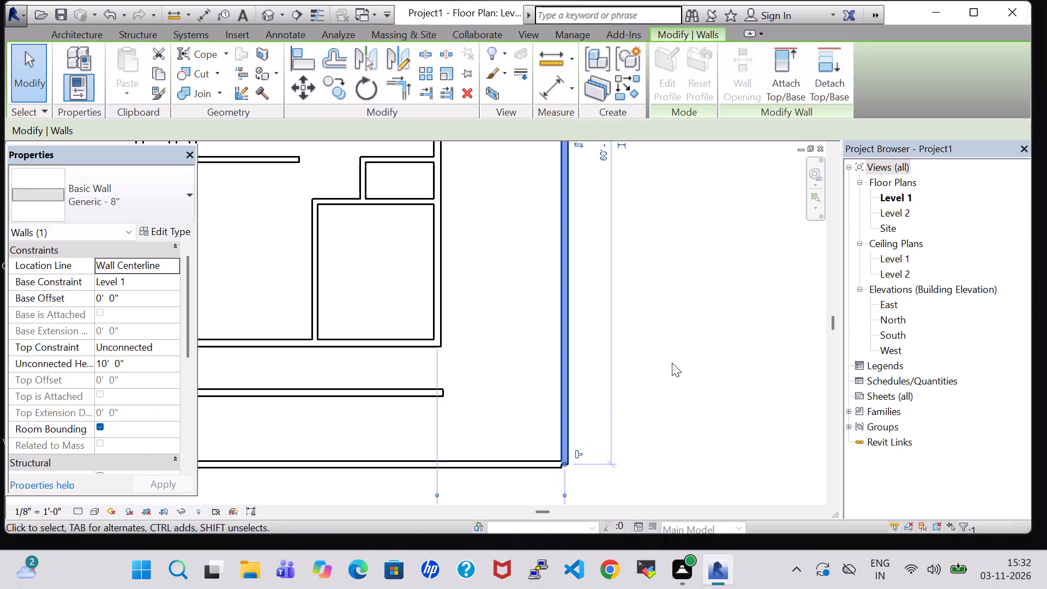
click(672, 363)
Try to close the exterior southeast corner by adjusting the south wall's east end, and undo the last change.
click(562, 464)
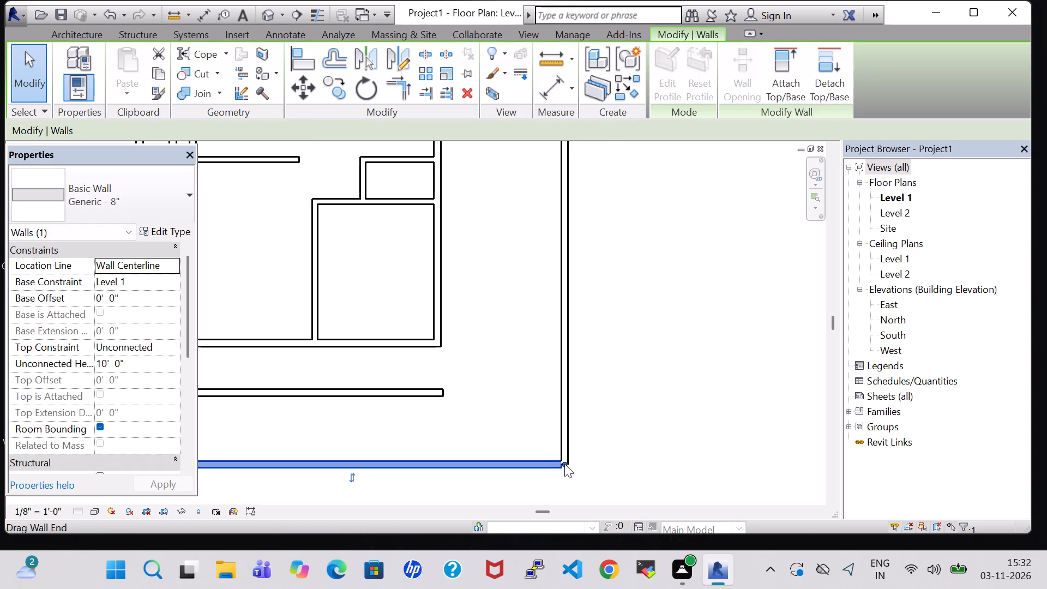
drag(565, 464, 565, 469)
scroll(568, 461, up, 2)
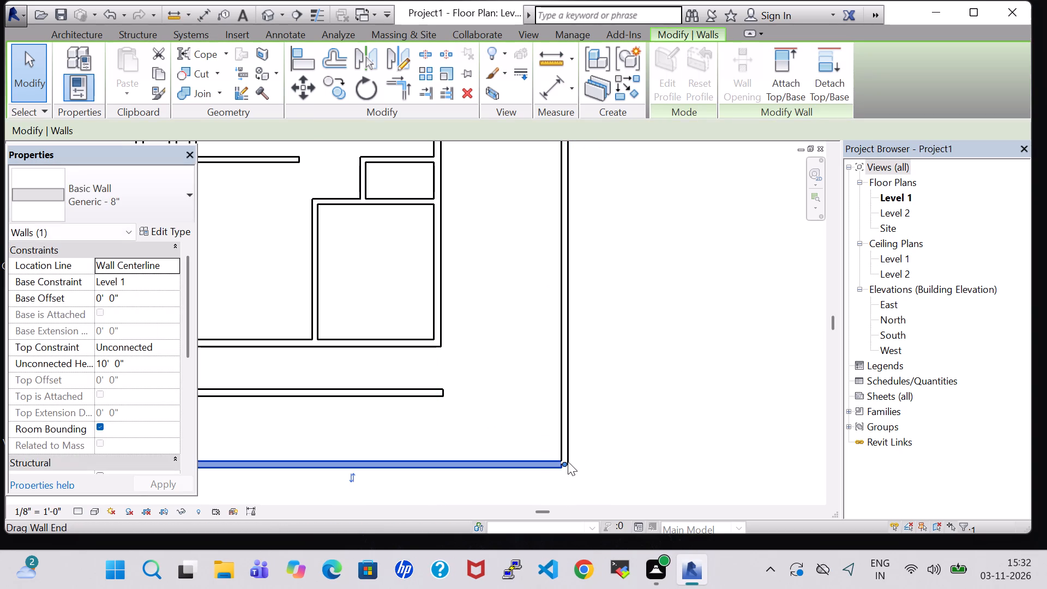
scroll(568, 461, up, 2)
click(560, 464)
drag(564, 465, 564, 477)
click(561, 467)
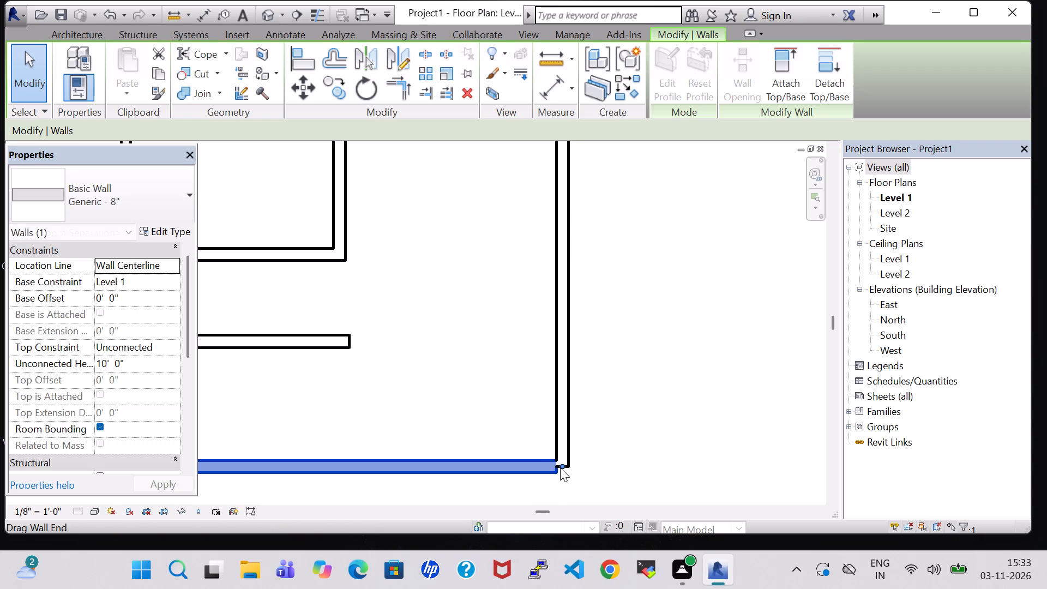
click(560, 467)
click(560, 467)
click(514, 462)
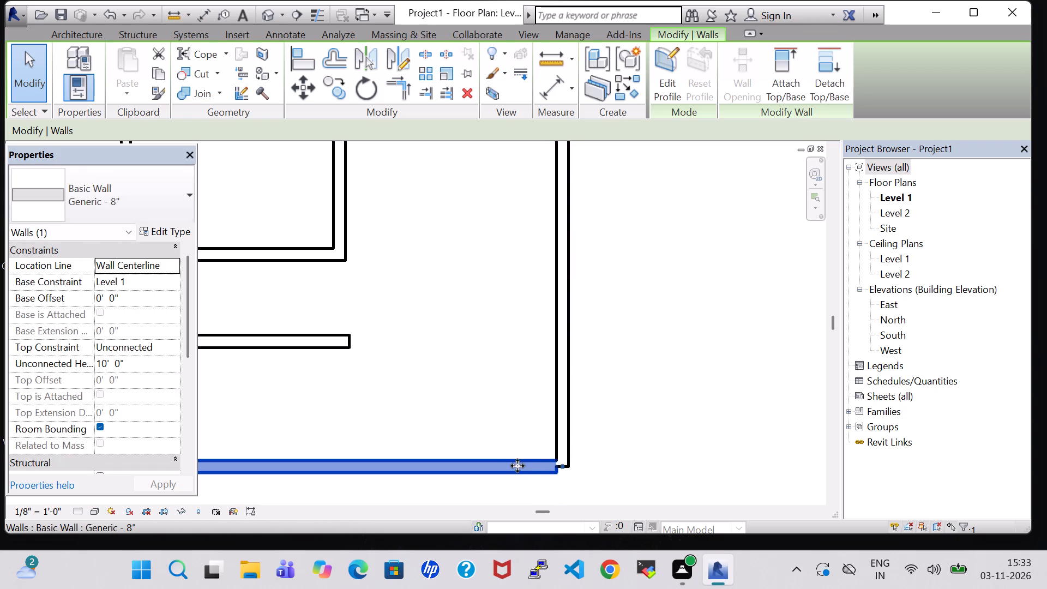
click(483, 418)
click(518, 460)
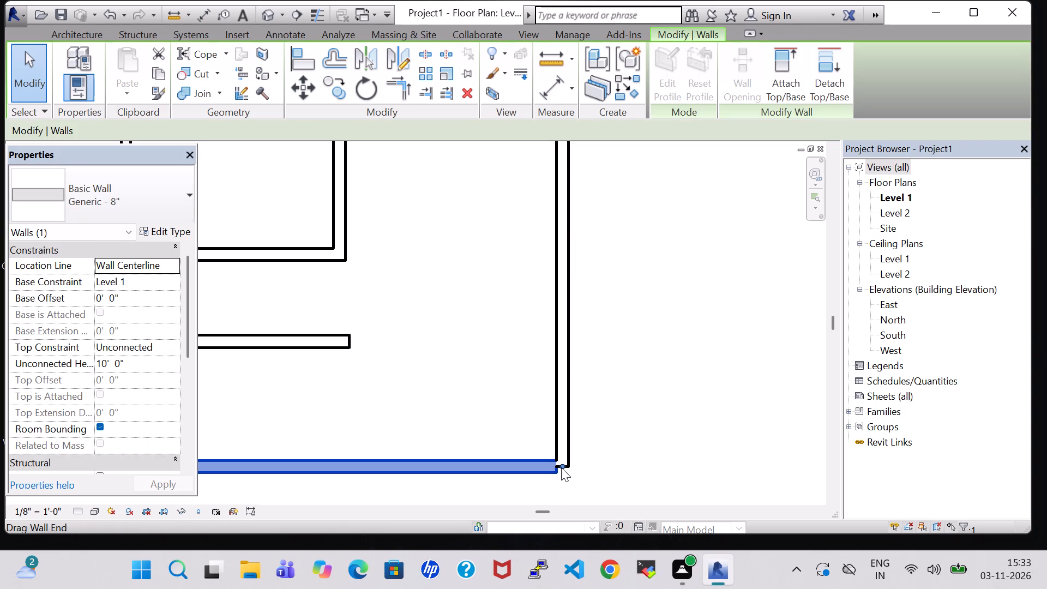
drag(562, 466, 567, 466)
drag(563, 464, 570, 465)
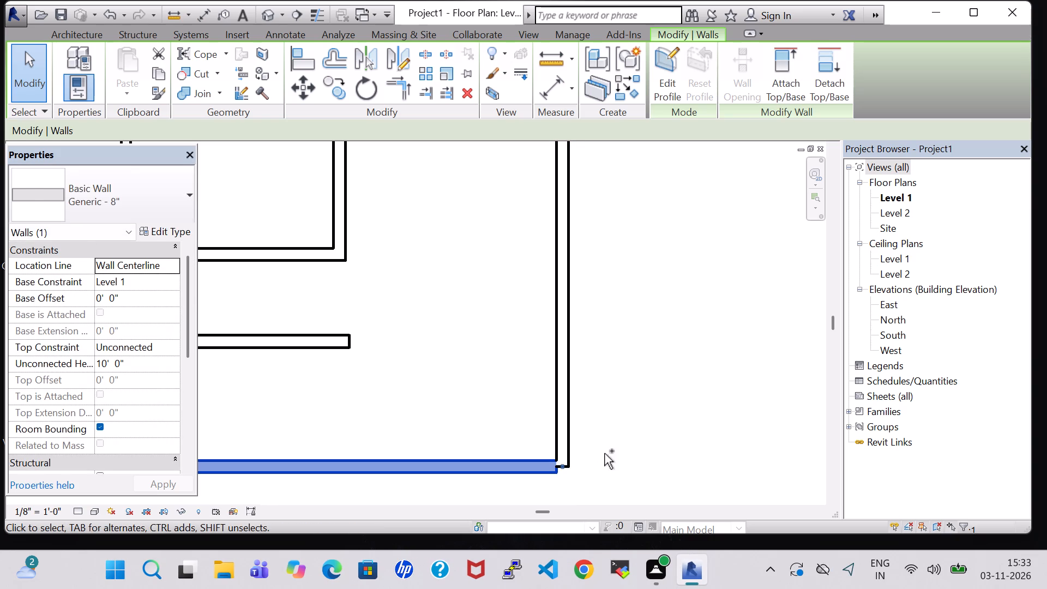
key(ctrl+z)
Nudge the exterior east wall two increments south to close the southeast corner with the exterior south wall.
click(568, 465)
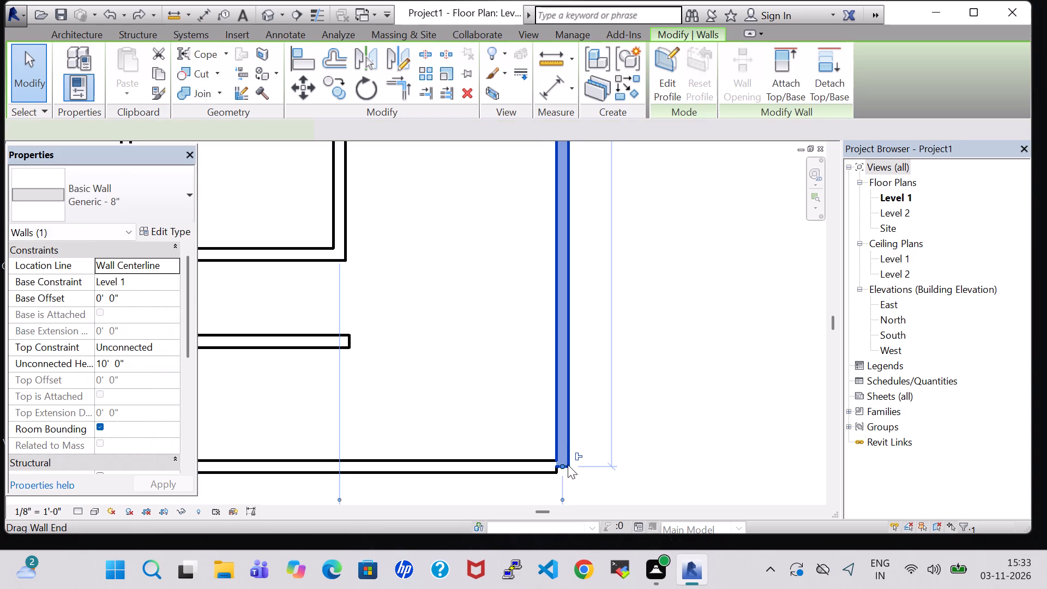
key(Down)
key(Down)
click(659, 431)
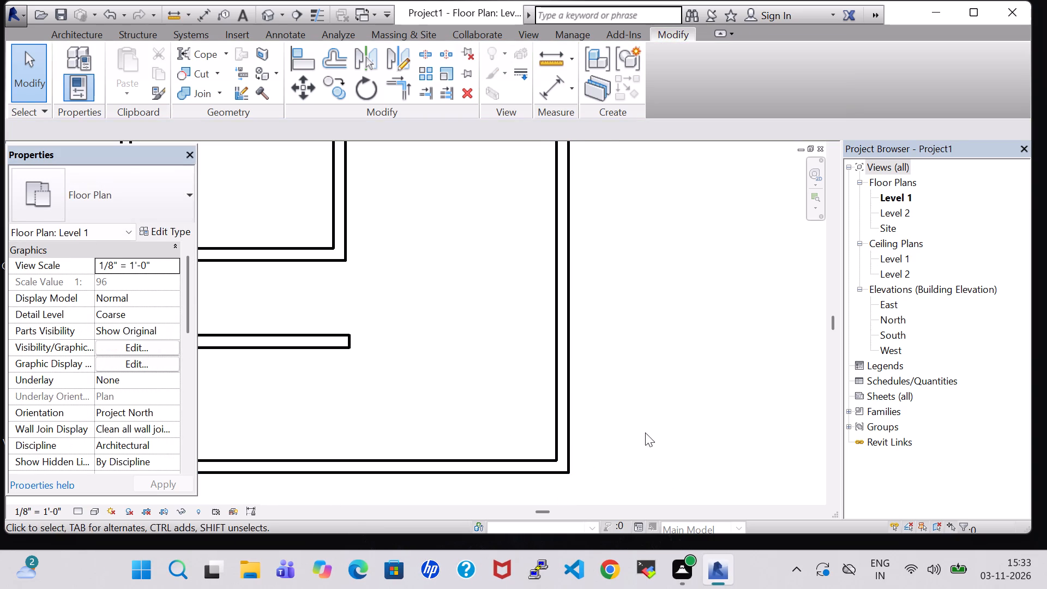
Select the intermediate southern wall between the inner building and the exterior south wall.
scroll(440, 407, down, 7)
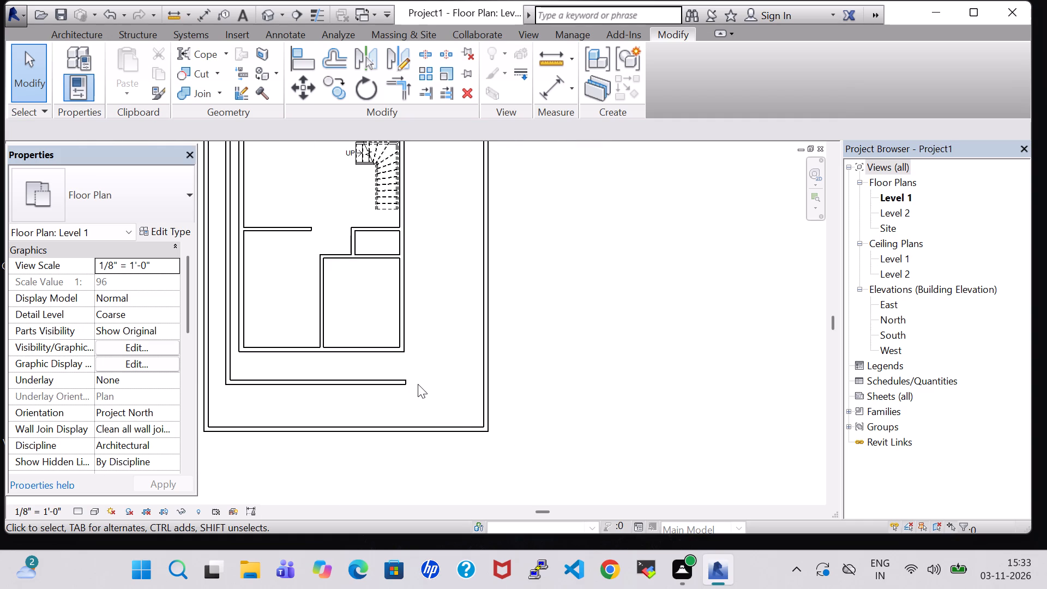
middle_drag(418, 384, 445, 384)
click(340, 381)
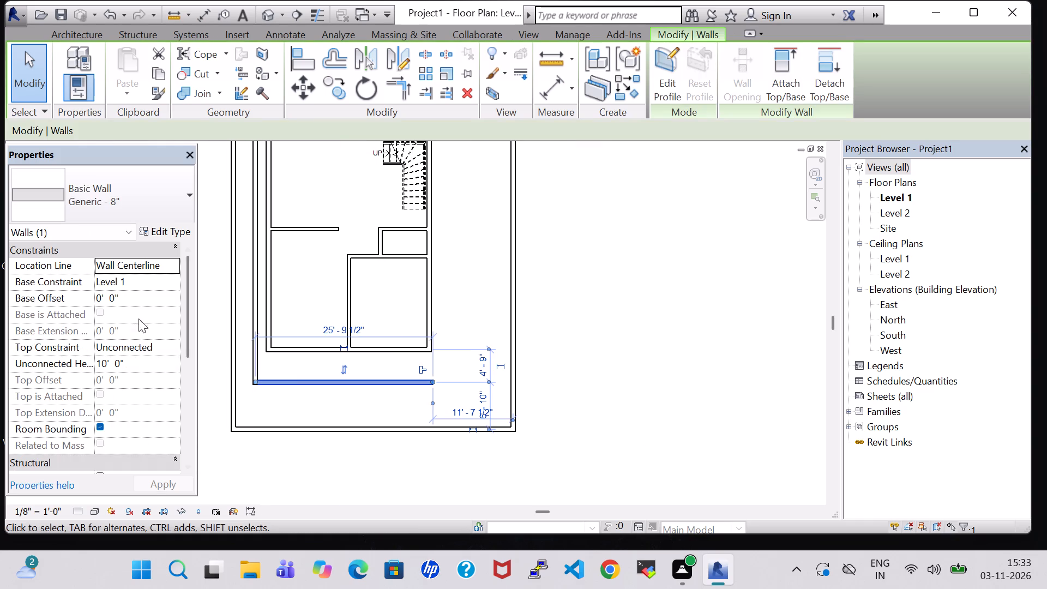
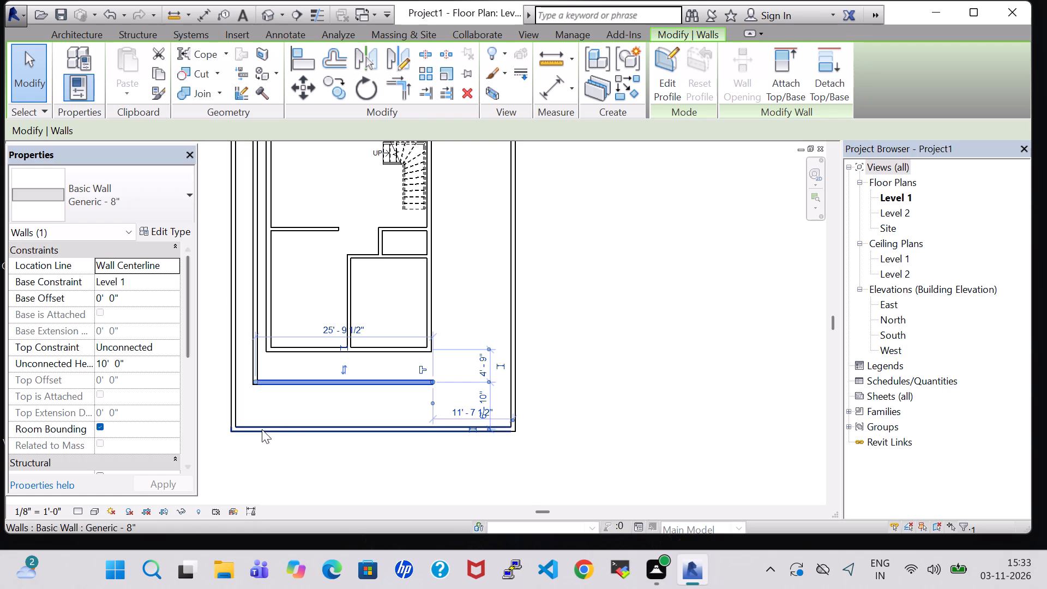
Set the exterior south wall's unconnected height to 6' 0".
click(291, 428)
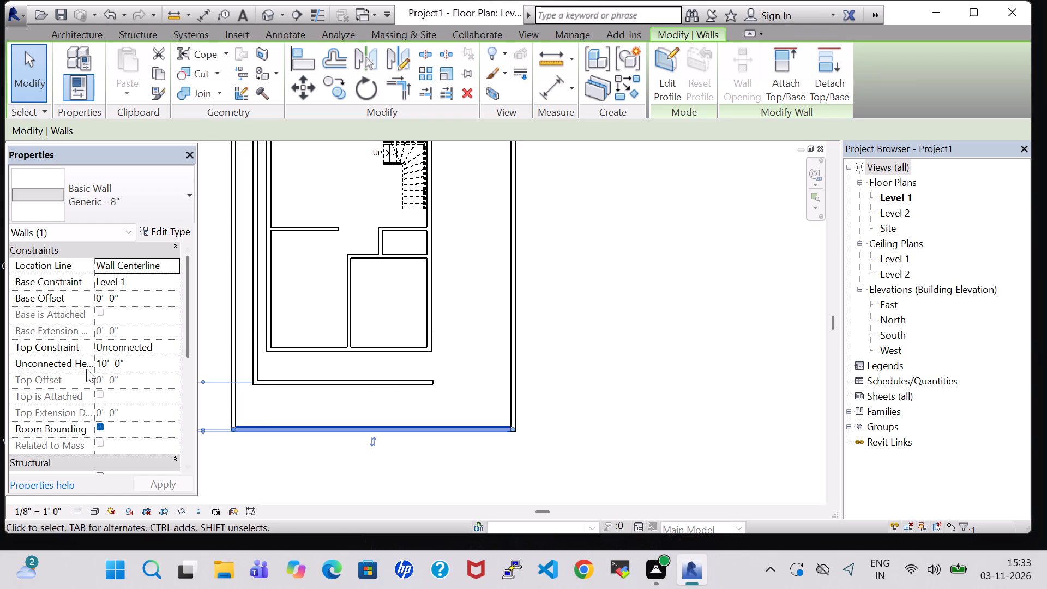
click(109, 365)
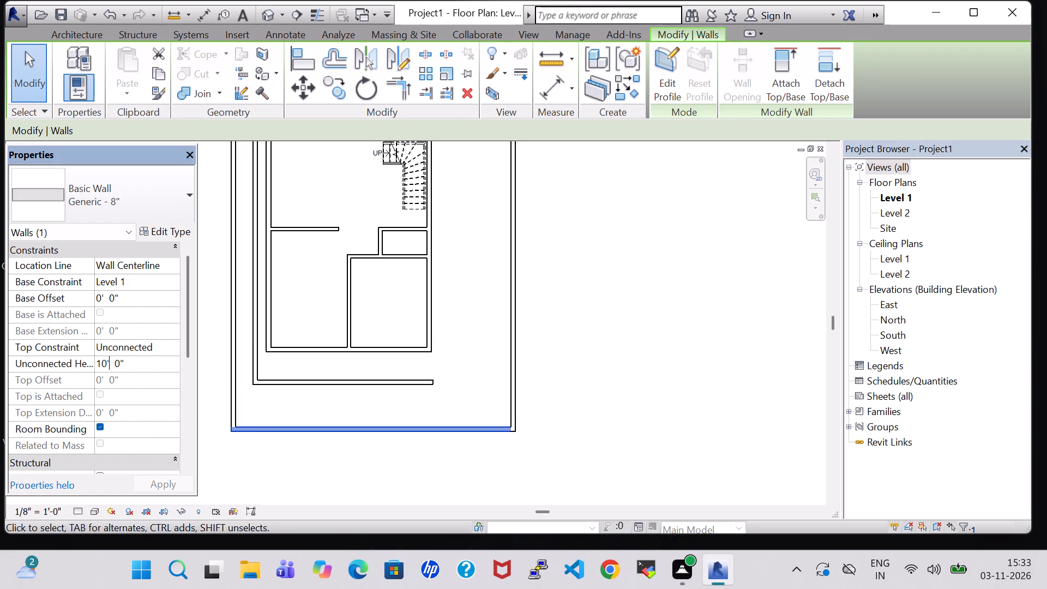
click(105, 360)
key(BackSpace)
key(BackSpace)
key(6)
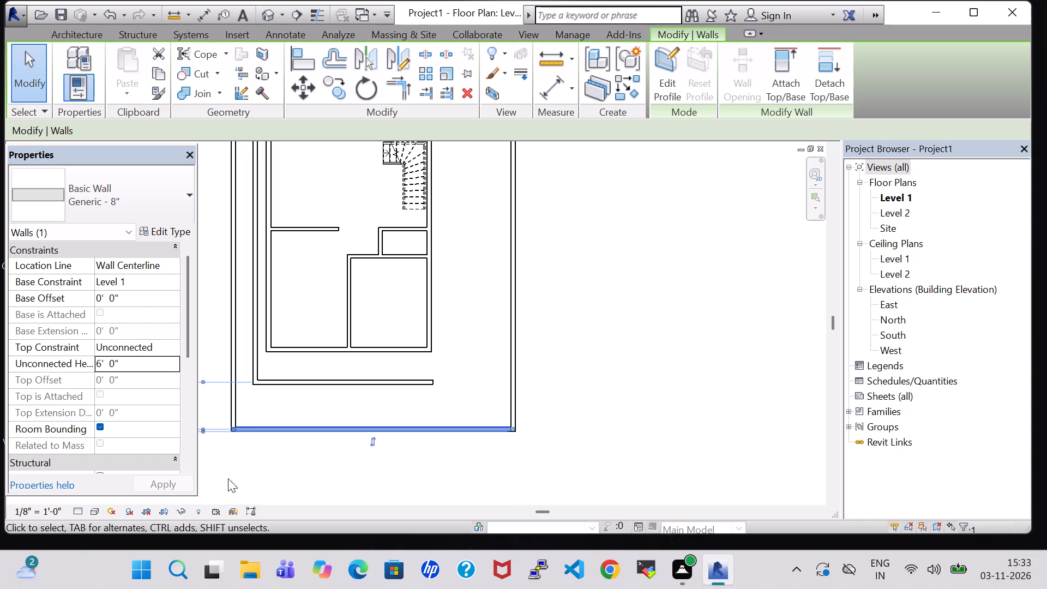
click(259, 475)
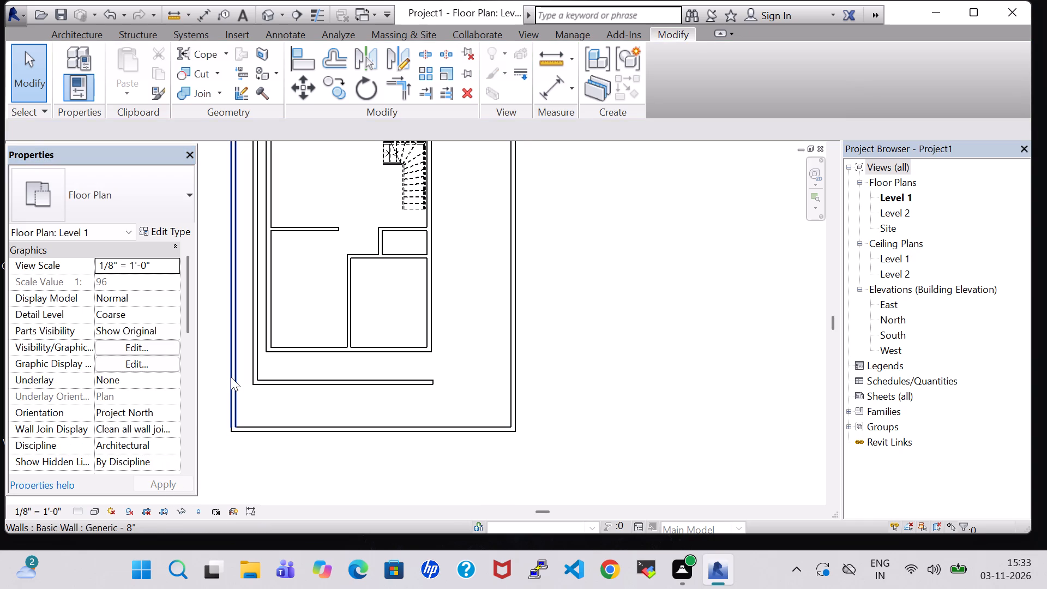
Set the exterior west wall's unconnected height to 6' 0" and clear the selection.
click(231, 377)
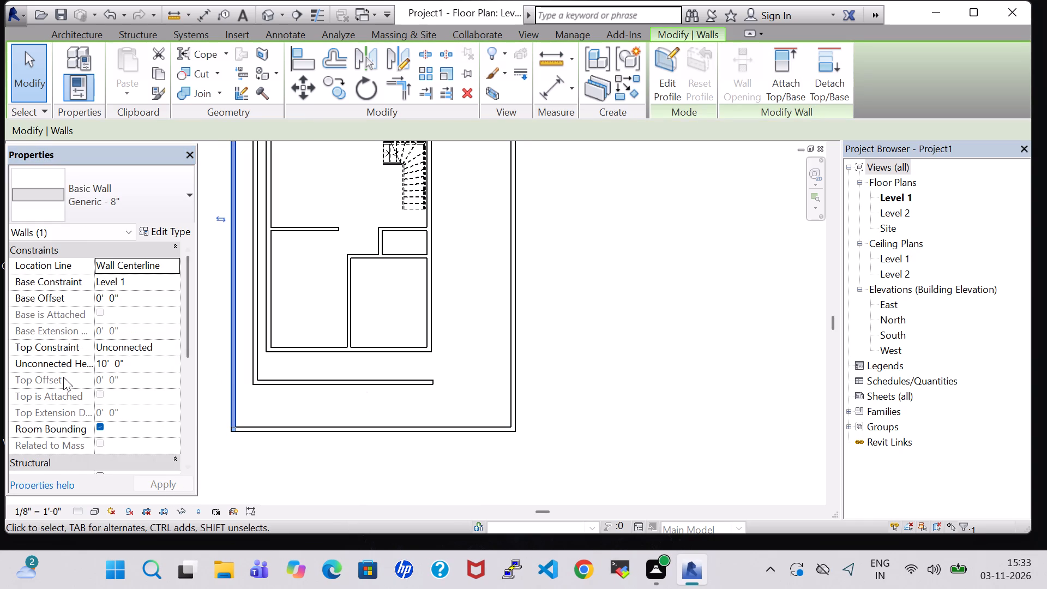
click(109, 365)
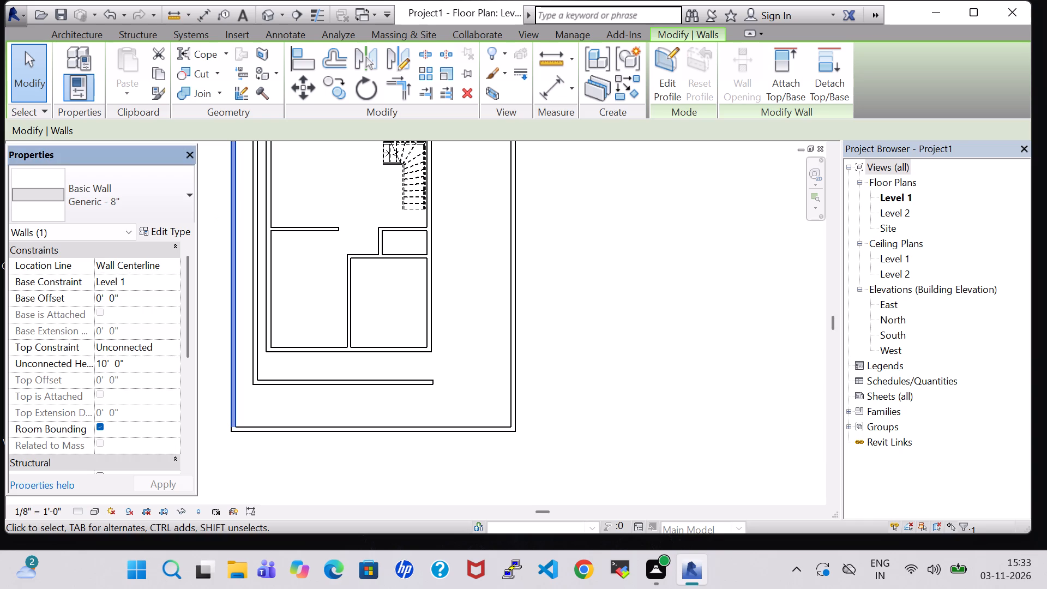
click(101, 364)
click(107, 364)
key(BackSpace)
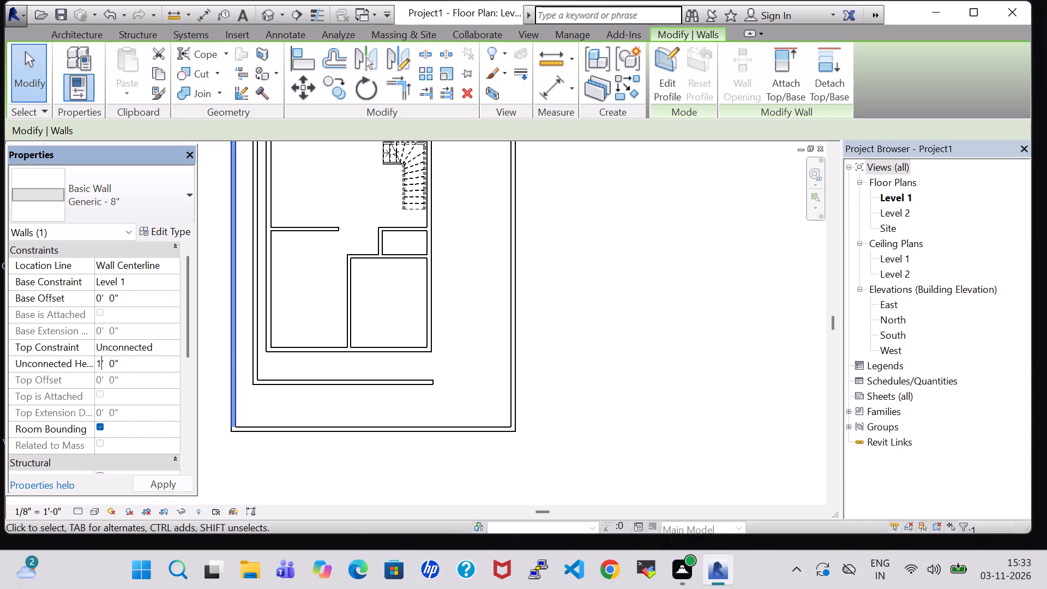
key(BackSpace)
key(6)
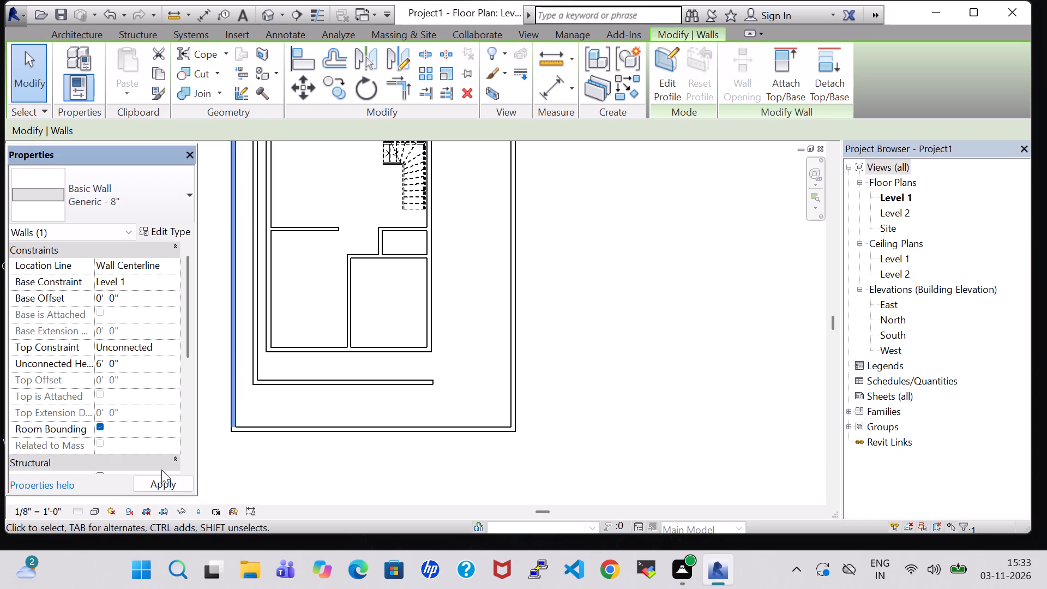
click(165, 483)
click(266, 479)
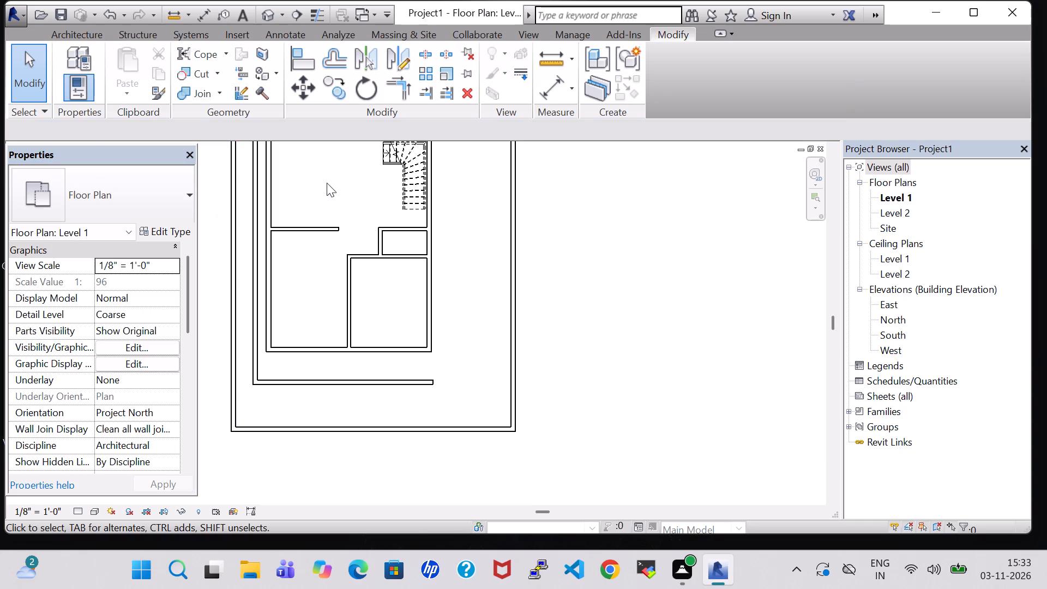
Set the exterior north wall's unconnected height to 6' 0".
middle_drag(327, 181, 348, 404)
click(314, 232)
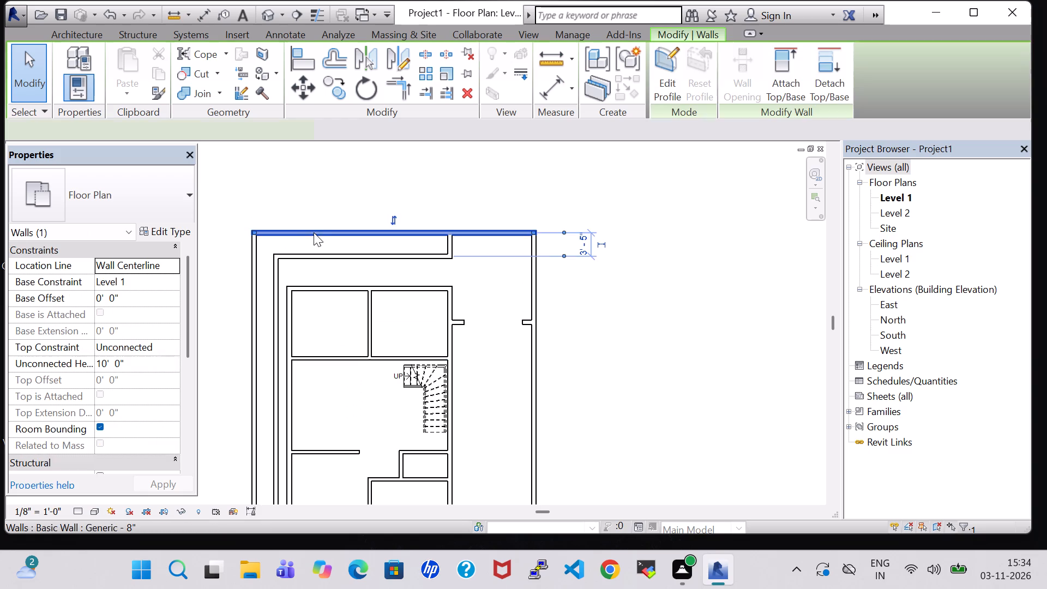
double_click(105, 364)
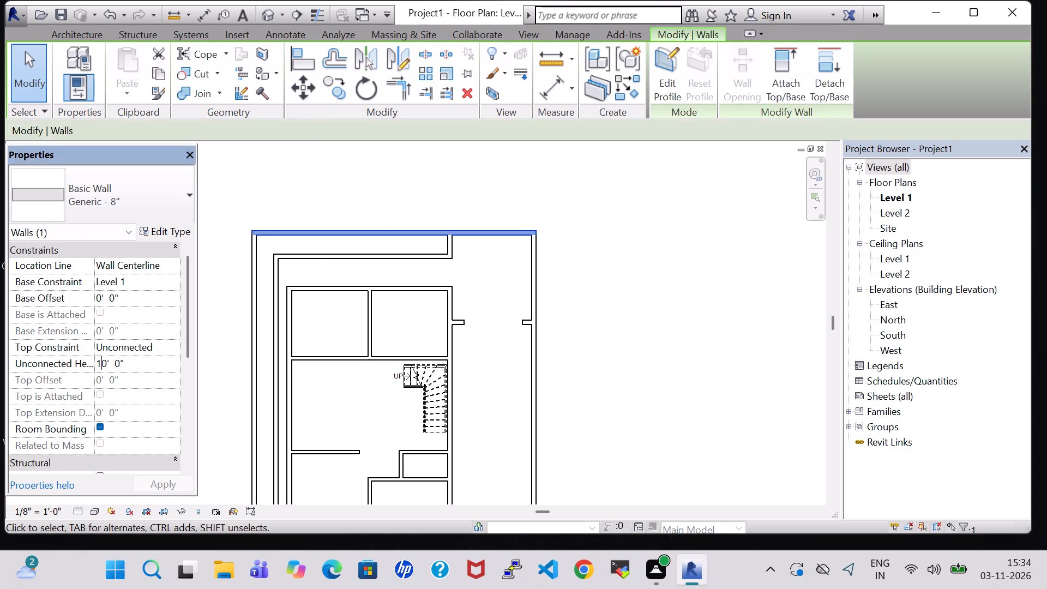
key(BackSpace)
key(BackSpace)
key(6)
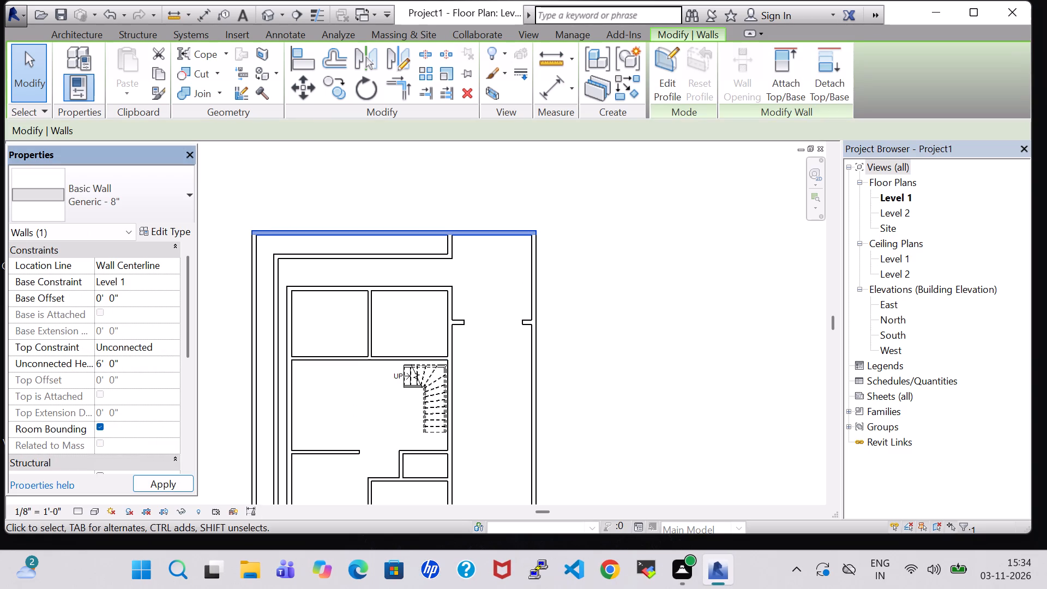
key(apostrophe)
key(BackSpace)
key(Return)
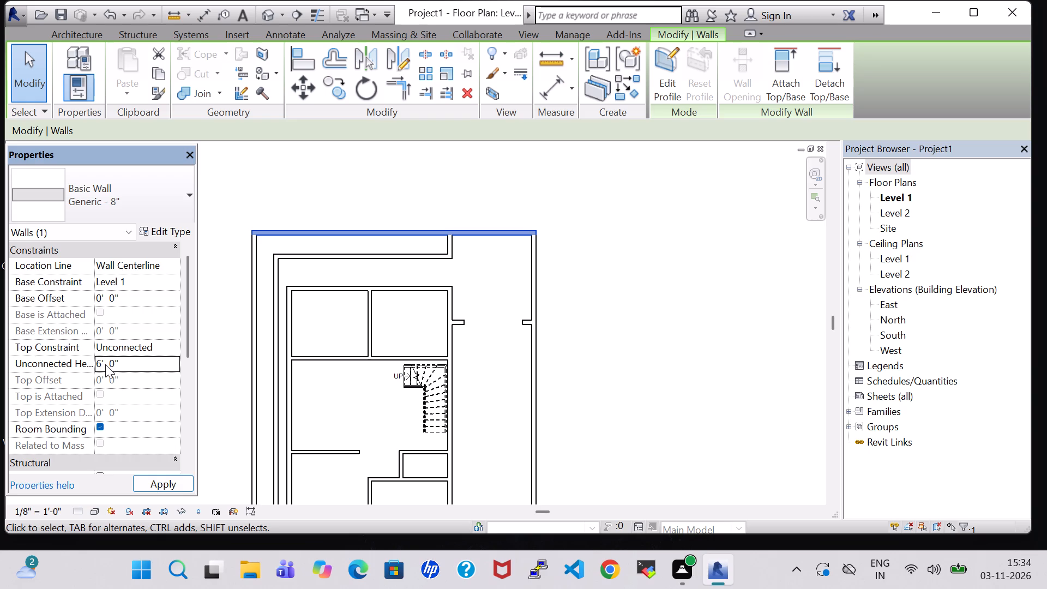
Set the exterior east wall's unconnected height to 6' 0" and clear the selection.
click(540, 389)
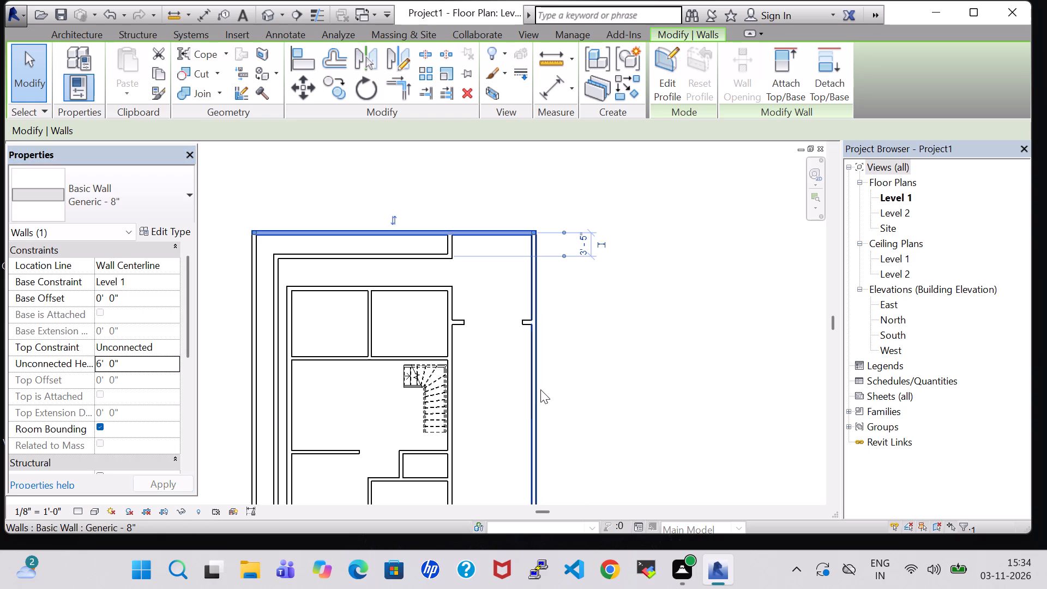
click(106, 363)
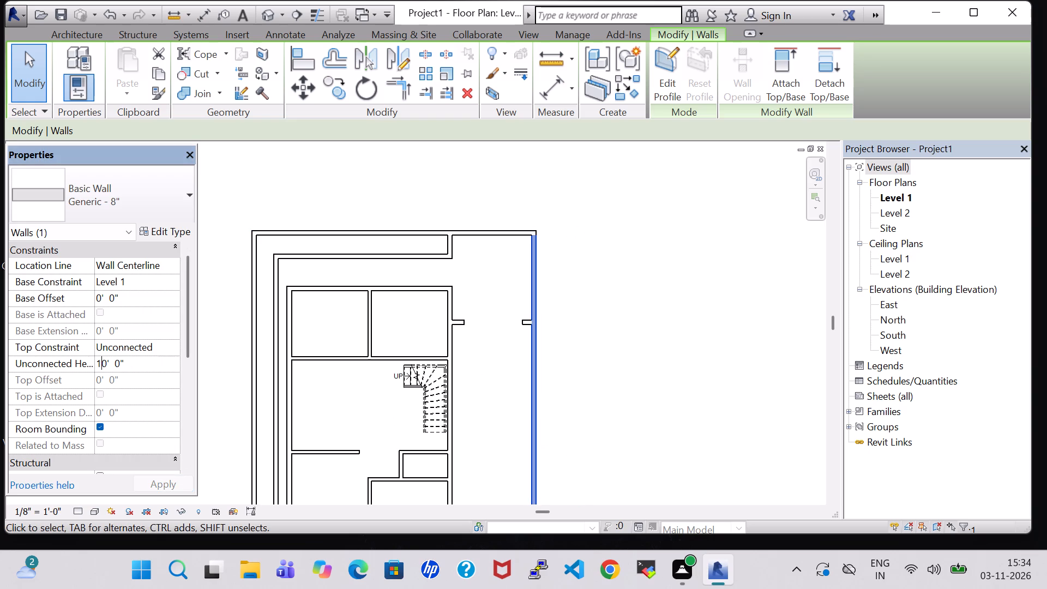
click(106, 363)
key(BackSpace)
key(BackSpace)
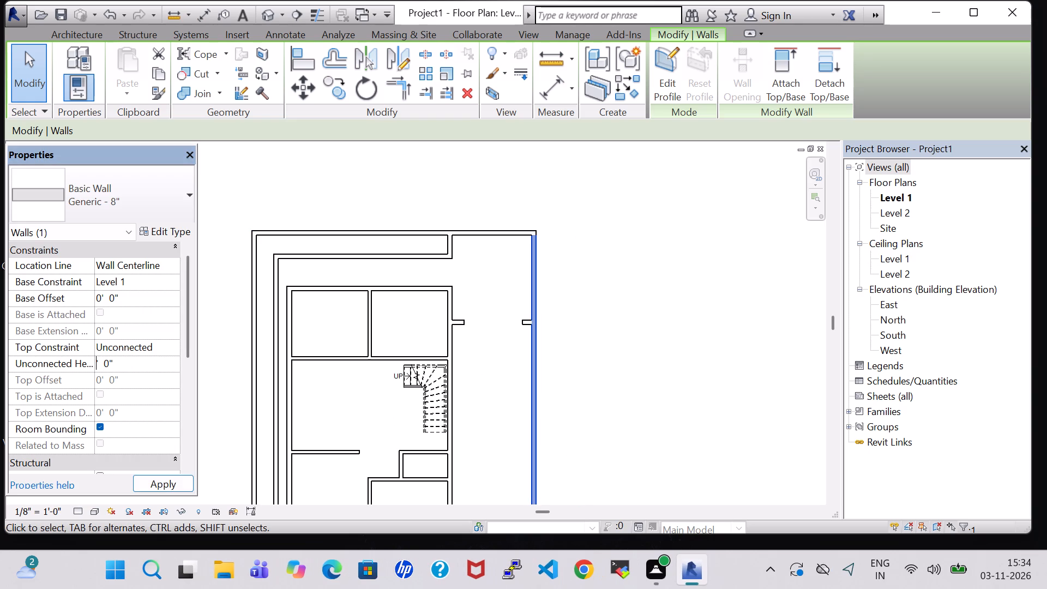
key(6)
key(Return)
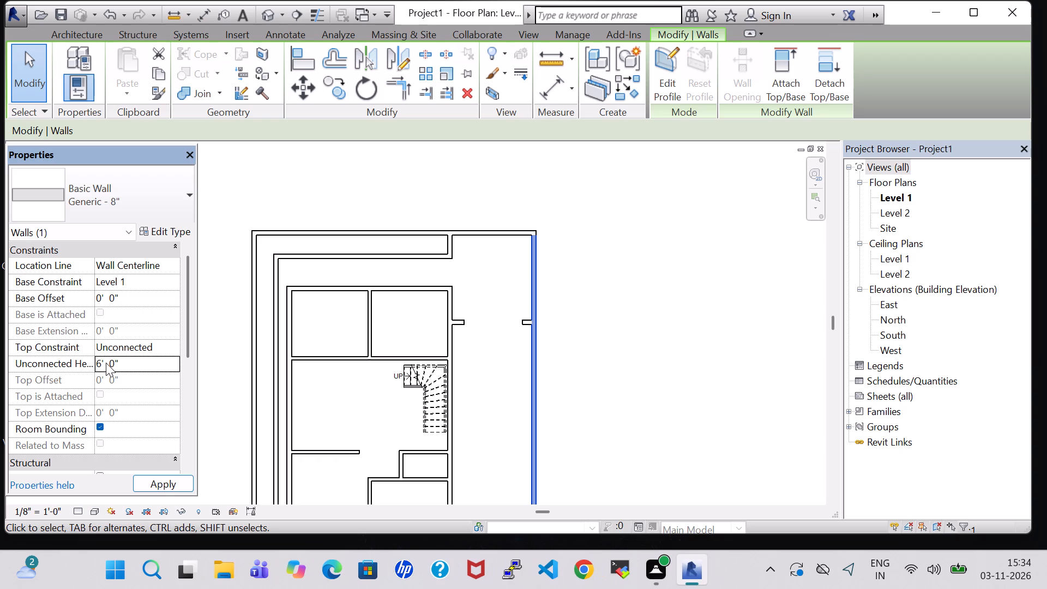
click(681, 271)
Set the unconnected height of the intermediate northern wall, between the inner building and exterior north wall, to 2' 0".
scroll(681, 271, down, 1)
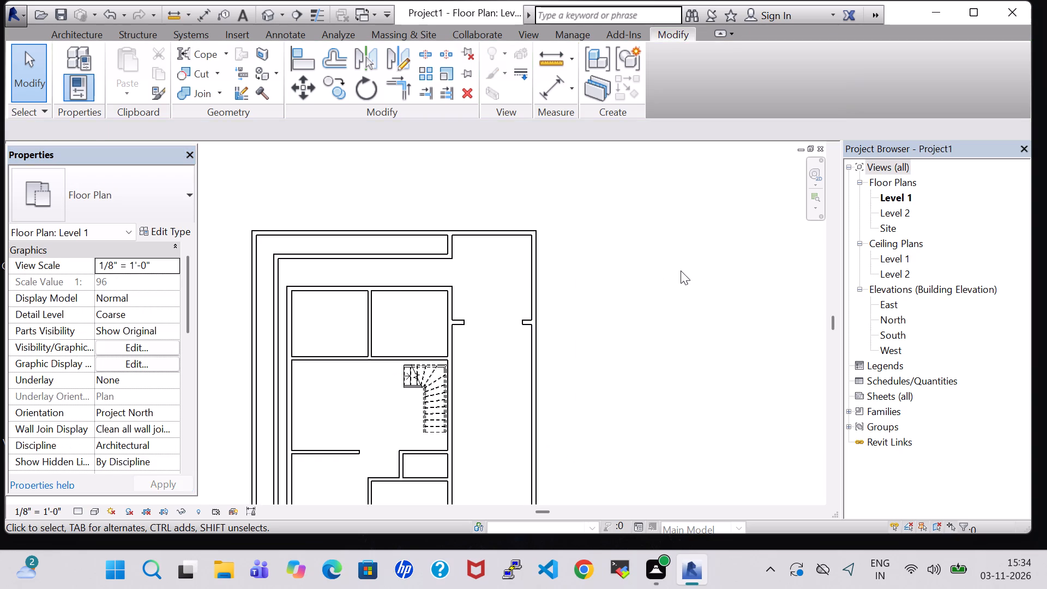
scroll(681, 271, down, 3)
middle_drag(680, 271, 604, 237)
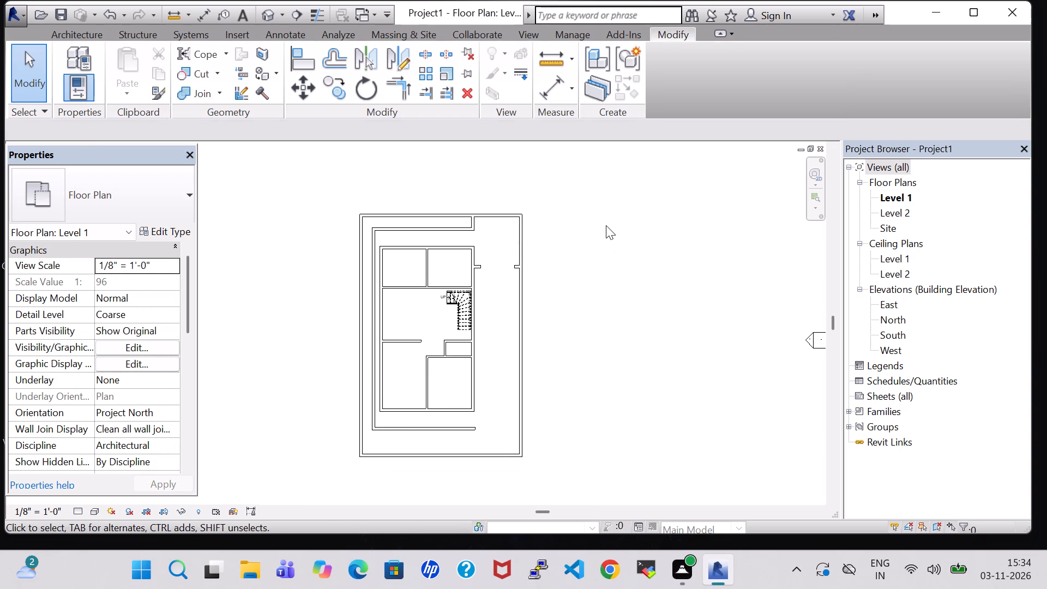
click(410, 229)
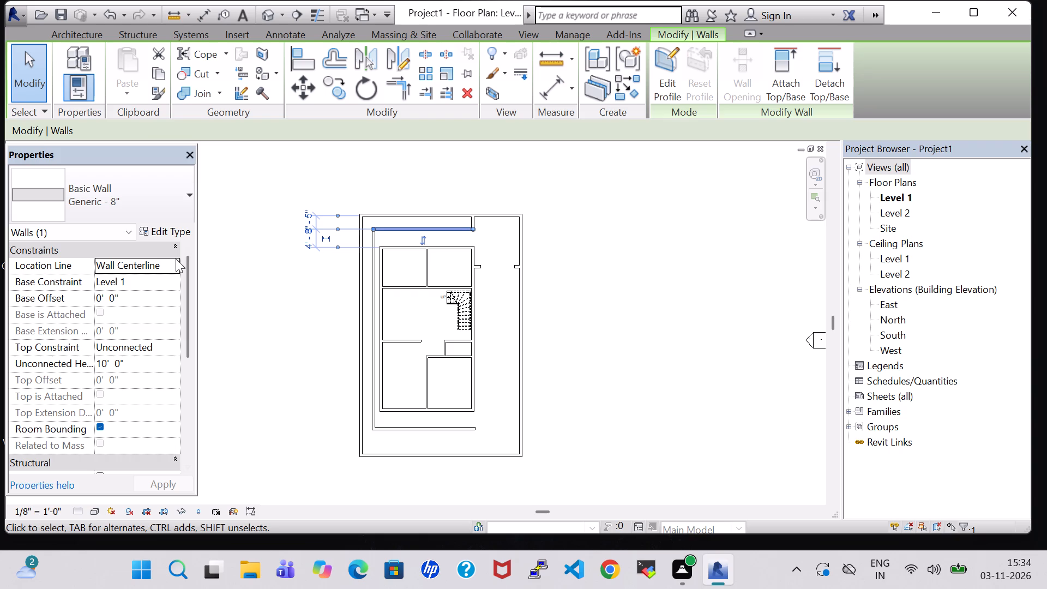
click(109, 364)
click(105, 363)
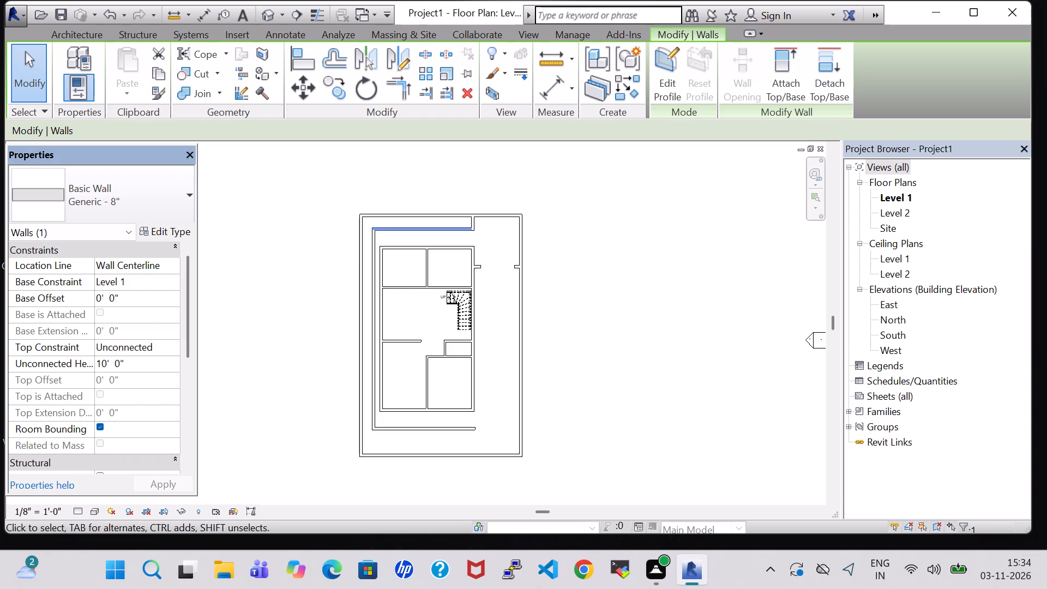
key(BackSpace)
key(BackSpace)
text(2')
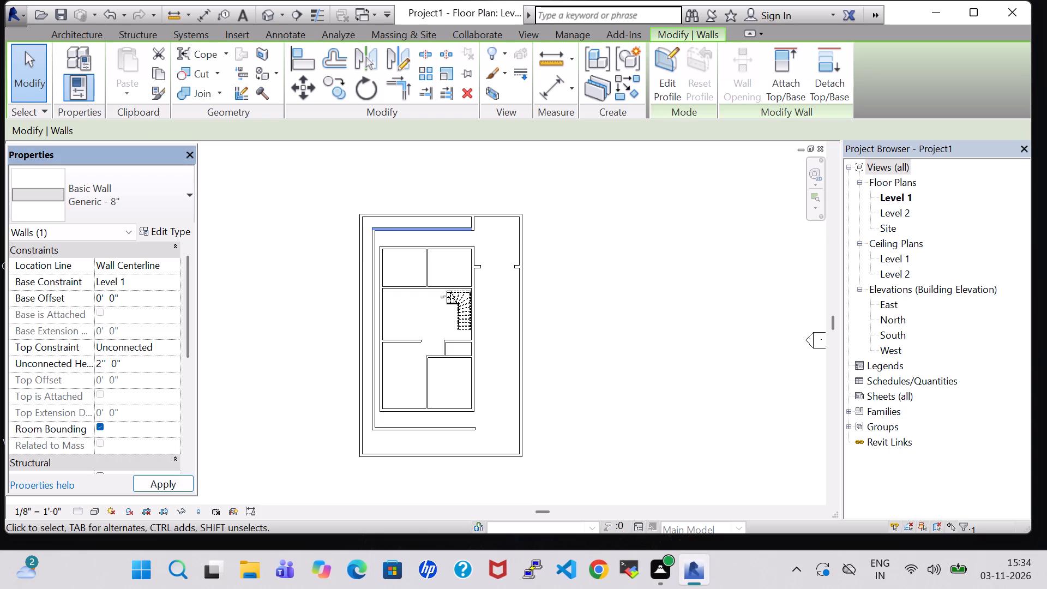
key(BackSpace)
key(Return)
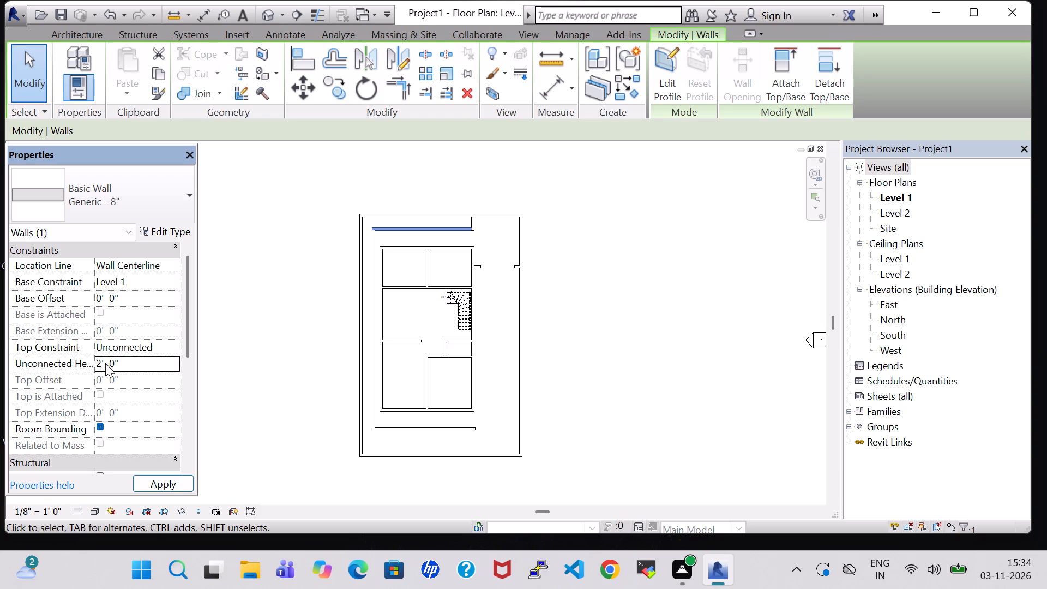
click(569, 300)
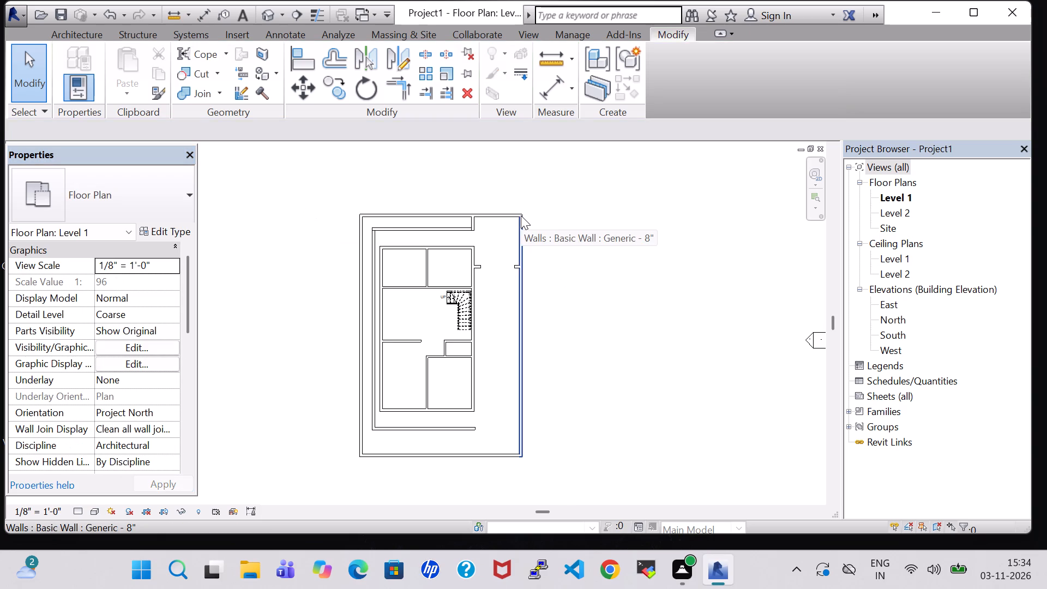
Set the unconnected height of the short wall joining the intermediate northern wall to the exterior north wall to 2' 0".
scroll(521, 215, up, 5)
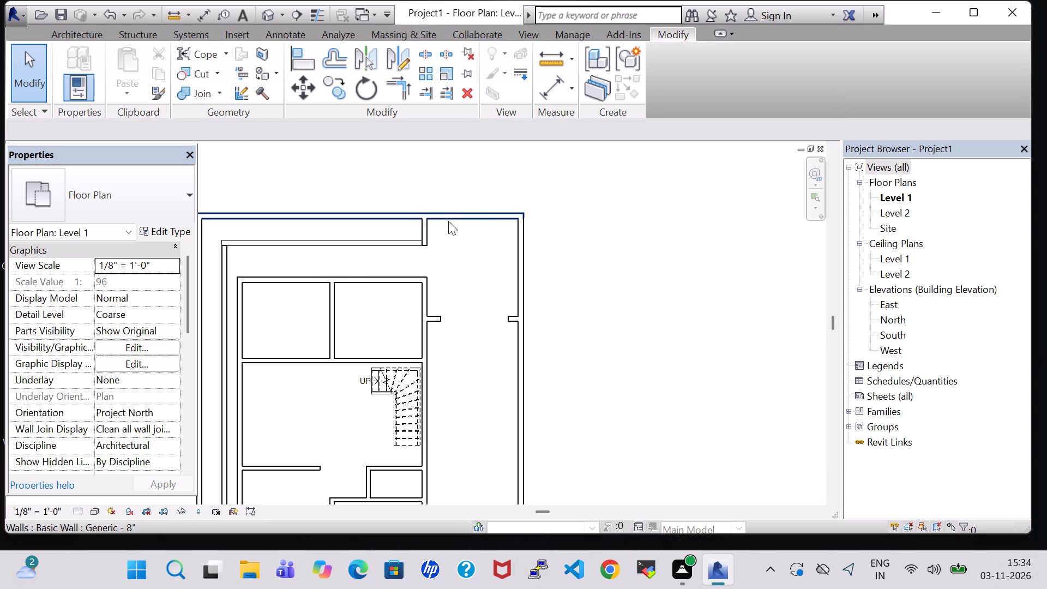
click(424, 237)
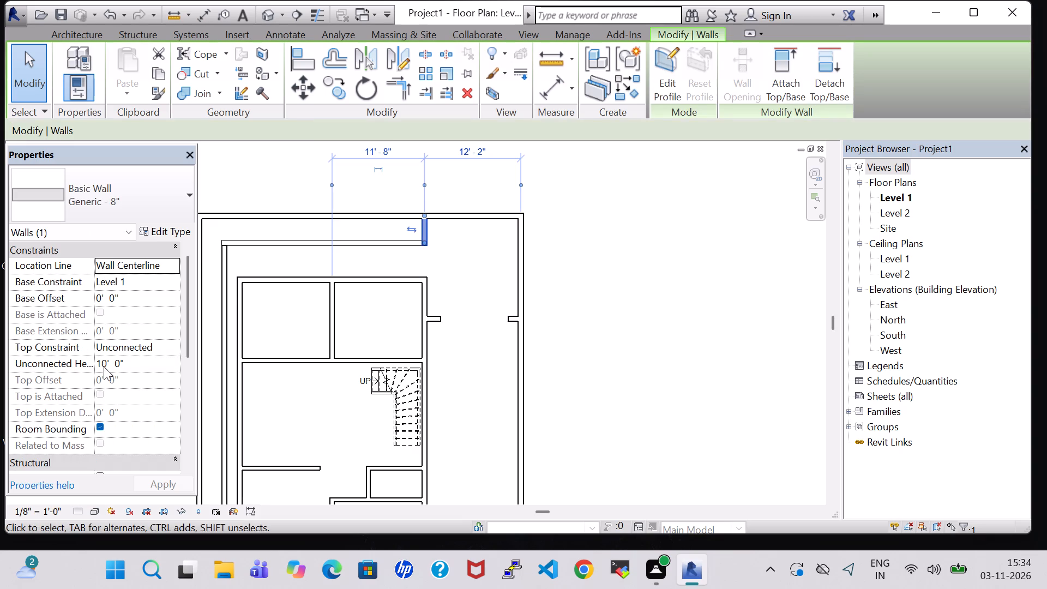
click(107, 367)
key(BackSpace)
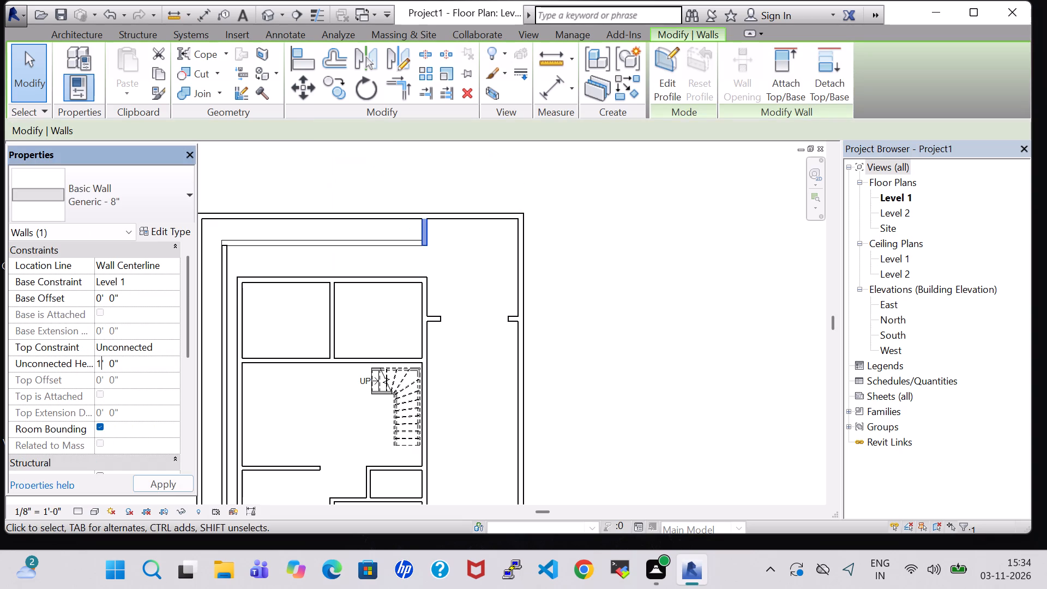
key(BackSpace)
key(2)
key(apostrophe)
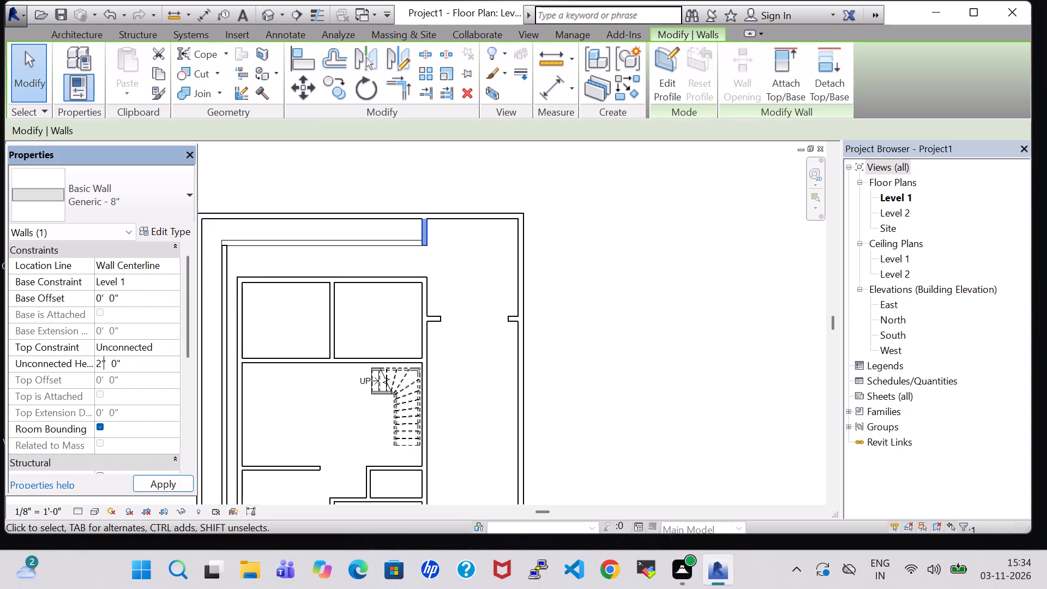
key(Return)
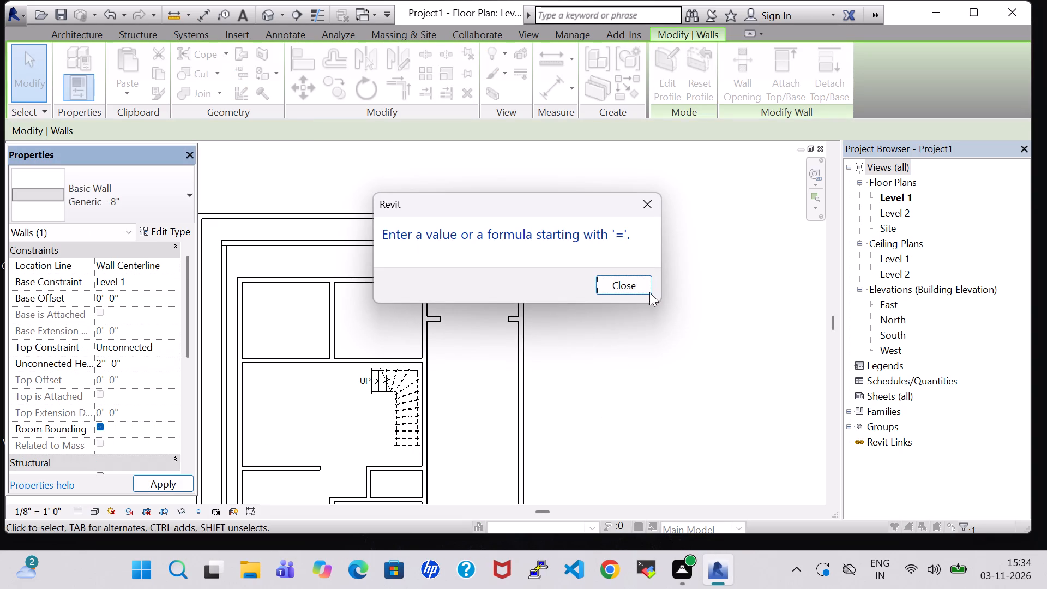
click(642, 284)
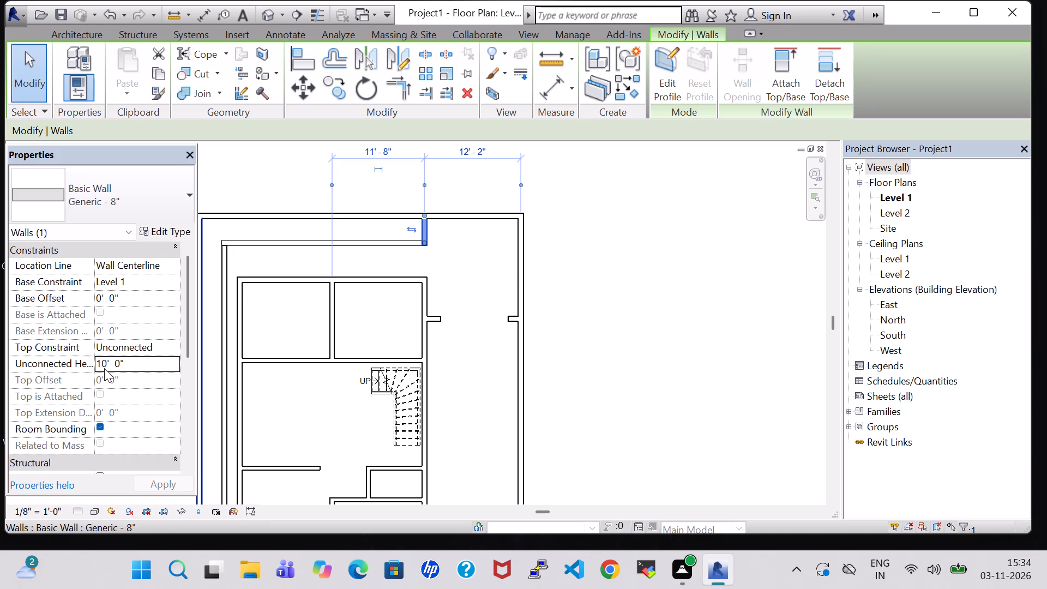
click(106, 362)
click(106, 362)
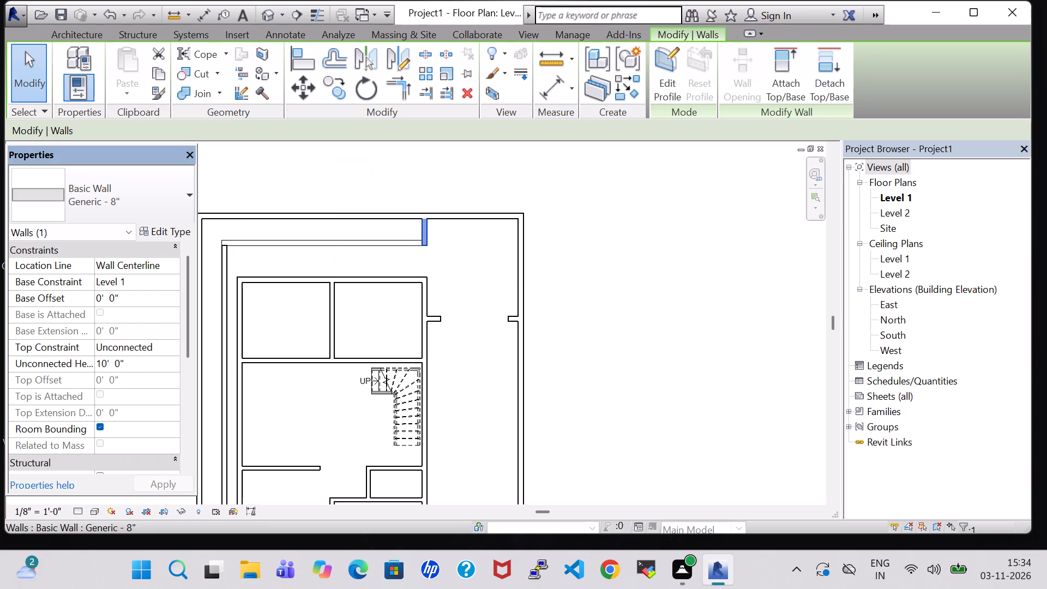
key(BackSpace)
key(BackSpace)
key(2)
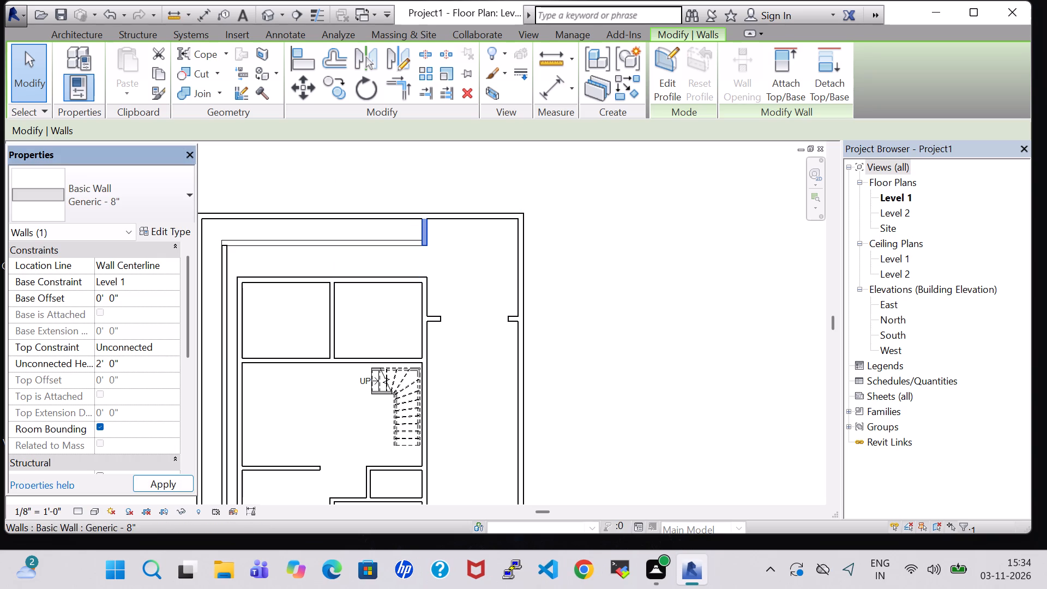
click(147, 488)
click(700, 326)
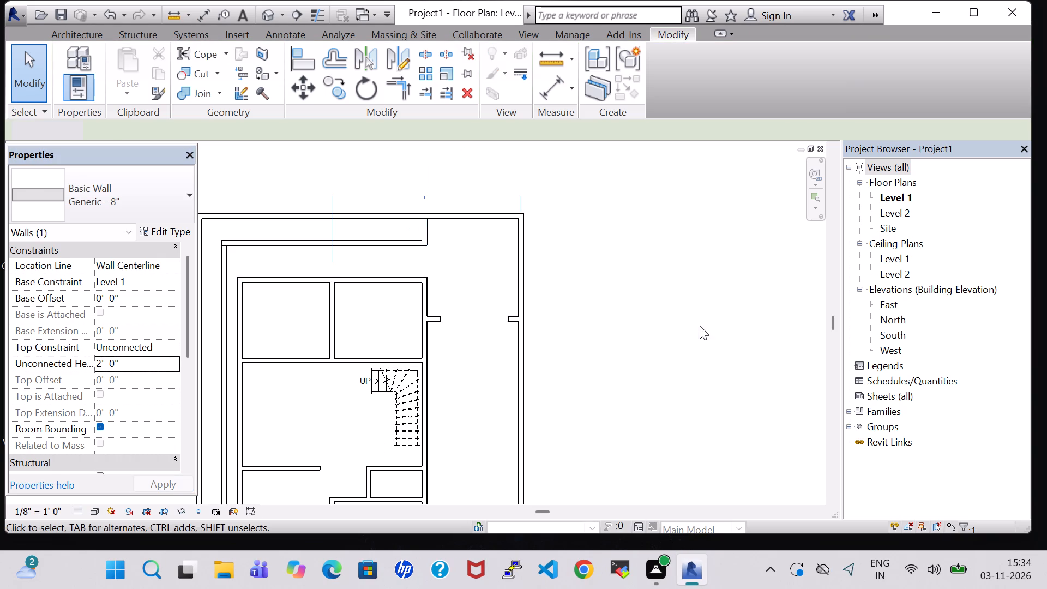
Set the unconnected height of the intermediate western wall, between the inner building and exterior west wall, to 4' 0".
click(228, 257)
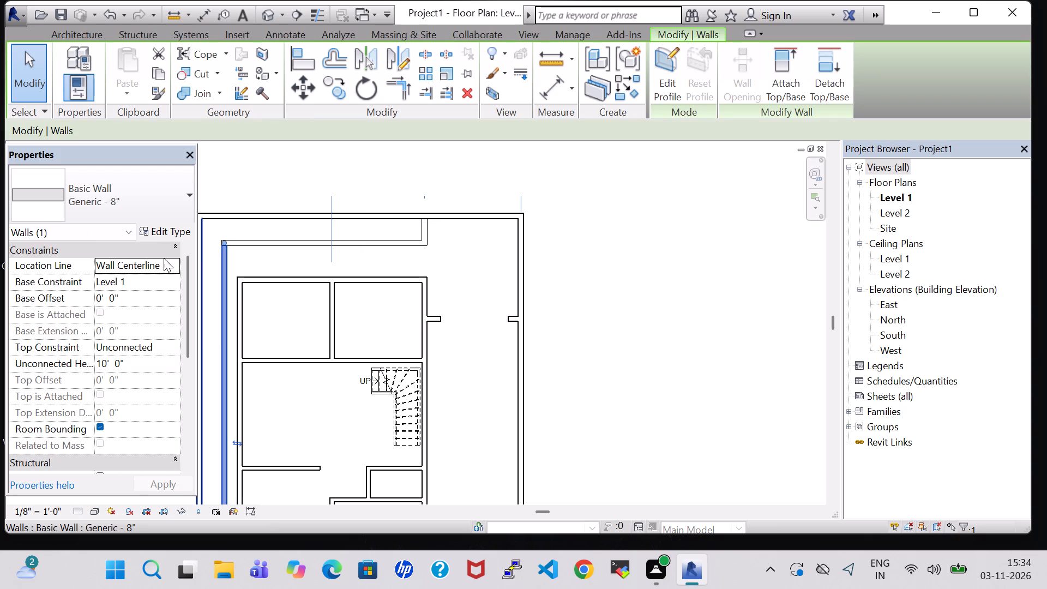
click(151, 232)
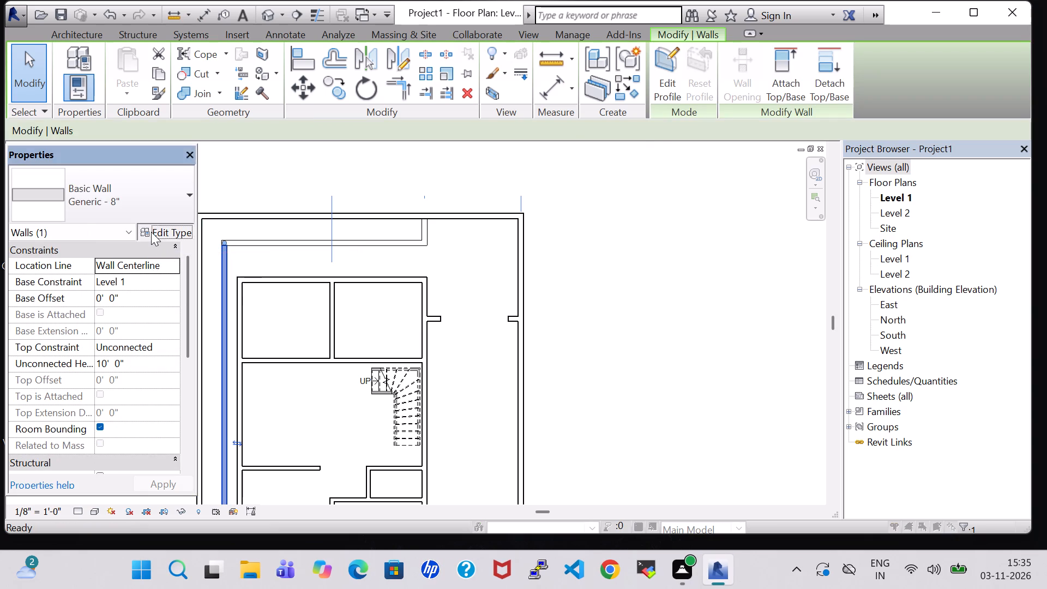
click(664, 73)
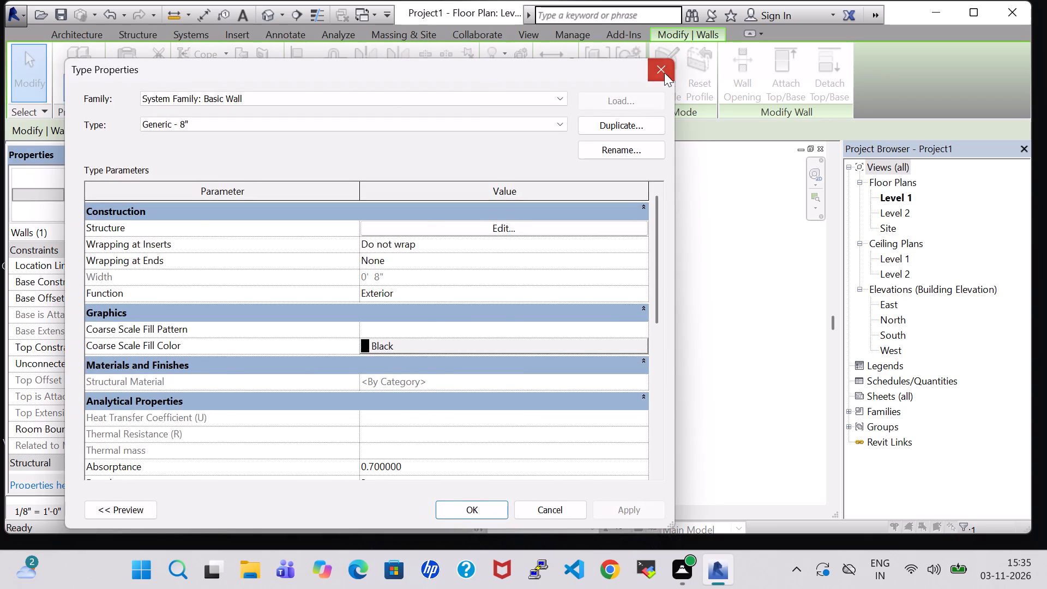
click(109, 362)
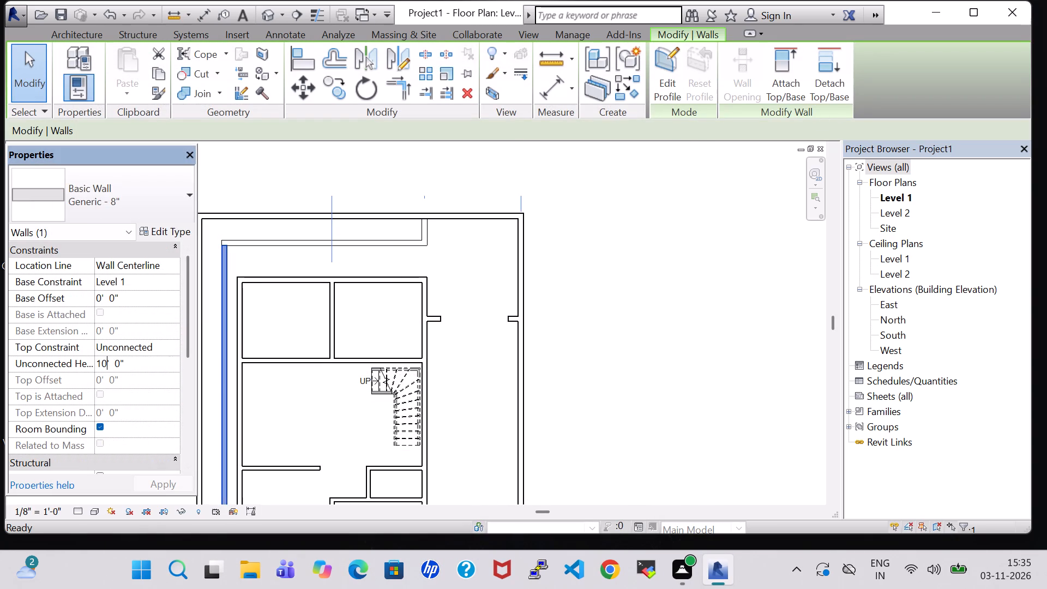
key(BackSpace)
key(BackSpace)
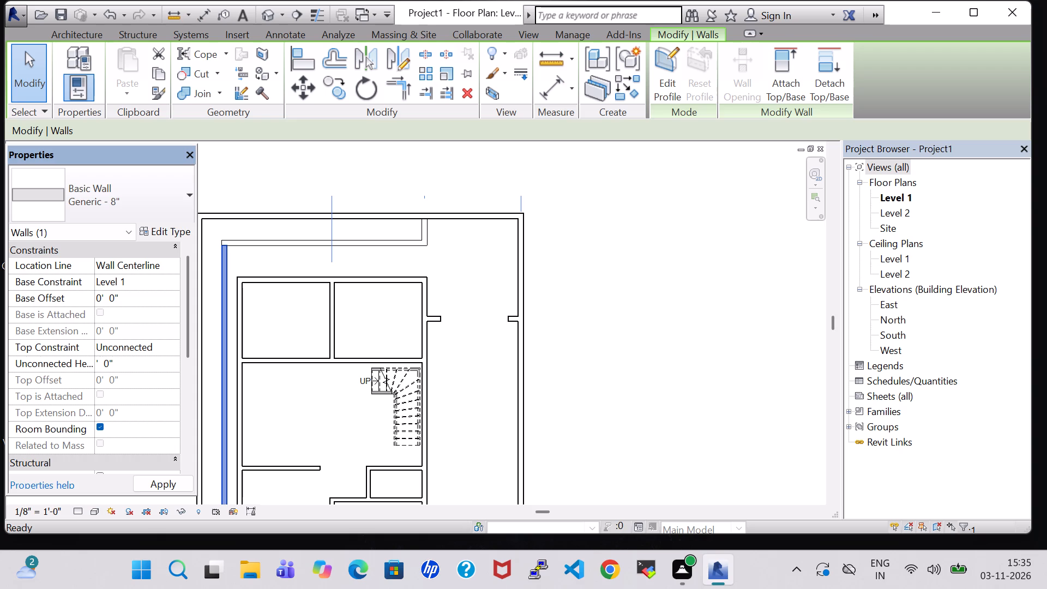
key(4)
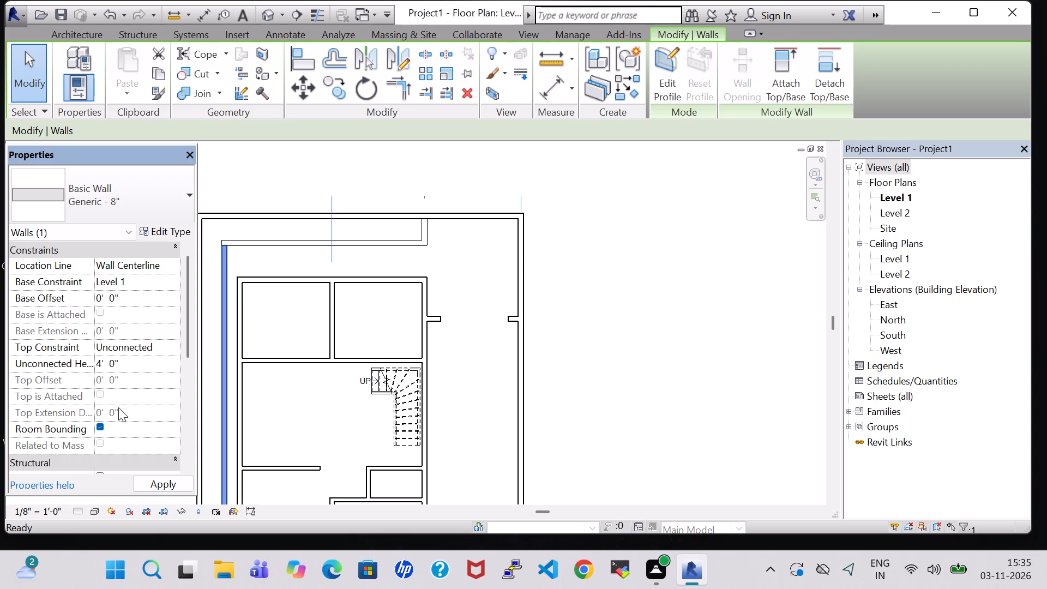
click(156, 483)
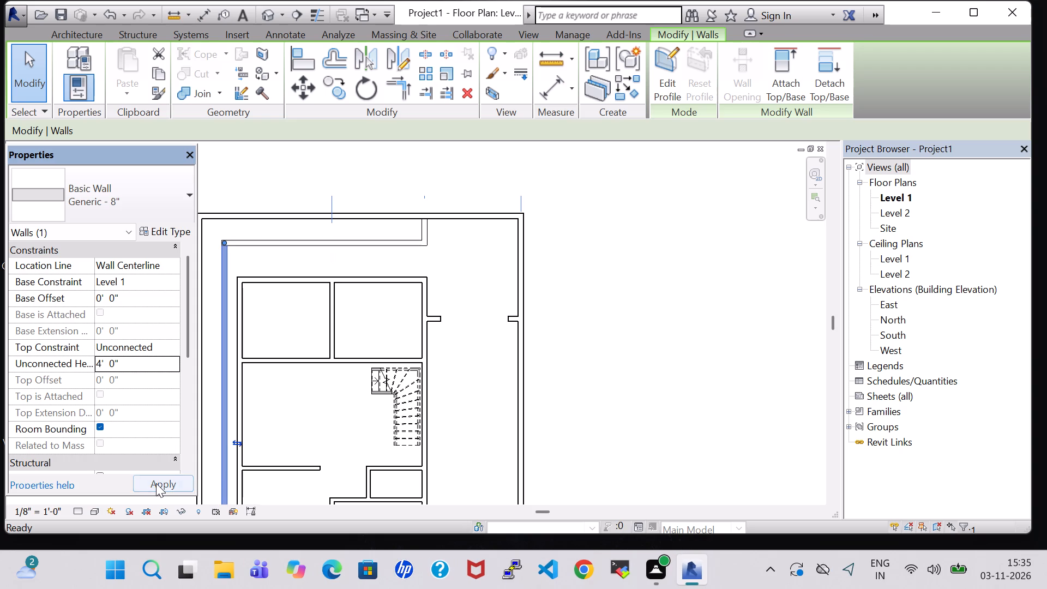
click(609, 392)
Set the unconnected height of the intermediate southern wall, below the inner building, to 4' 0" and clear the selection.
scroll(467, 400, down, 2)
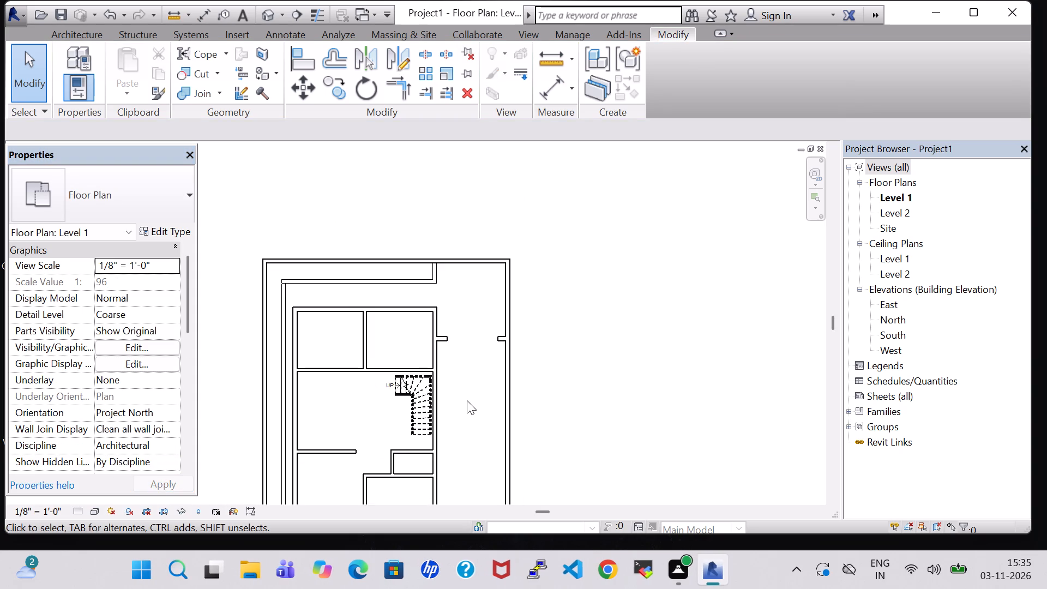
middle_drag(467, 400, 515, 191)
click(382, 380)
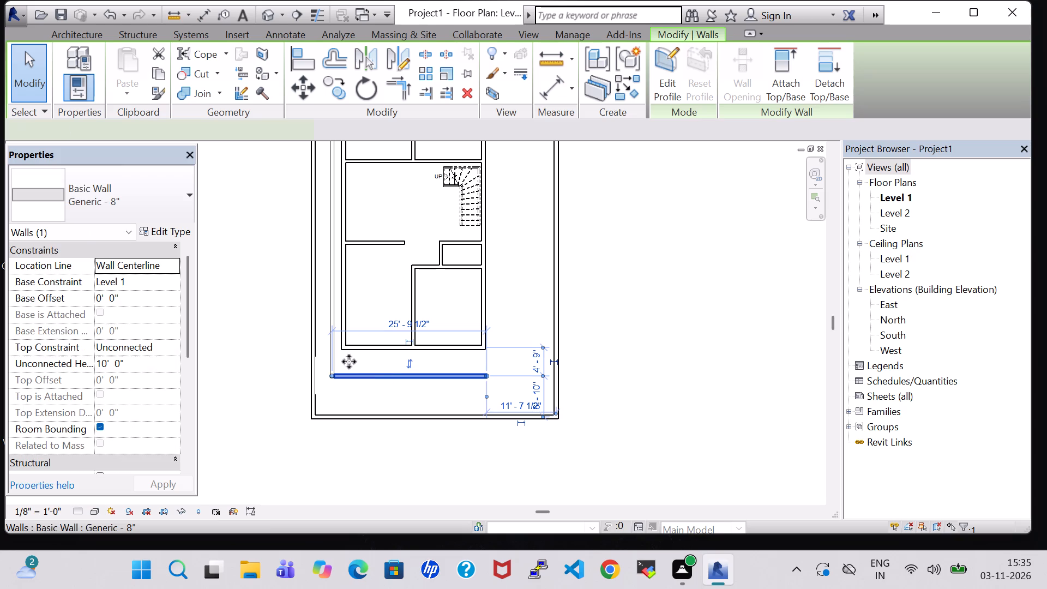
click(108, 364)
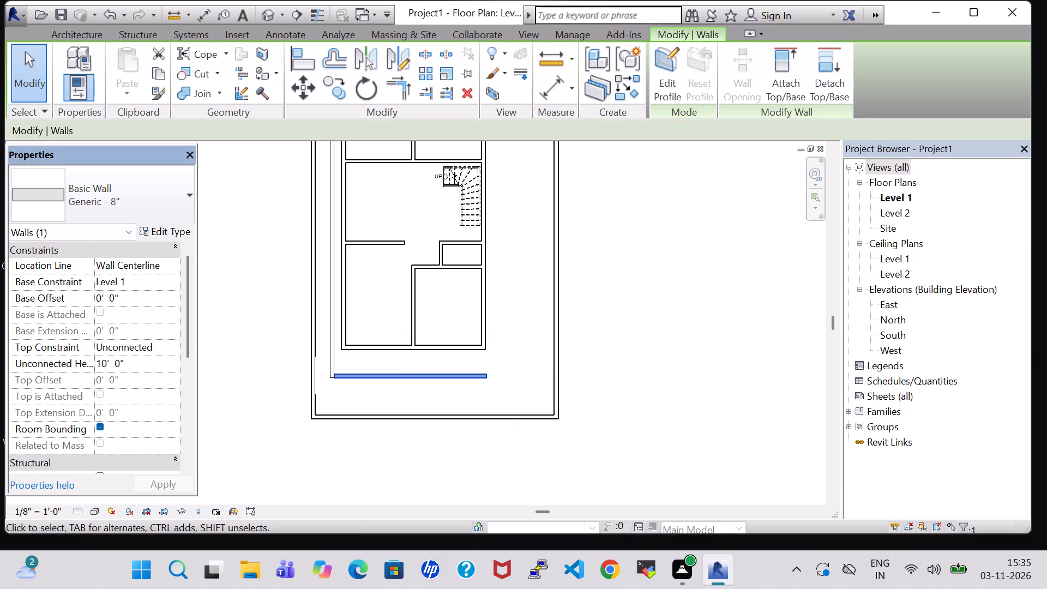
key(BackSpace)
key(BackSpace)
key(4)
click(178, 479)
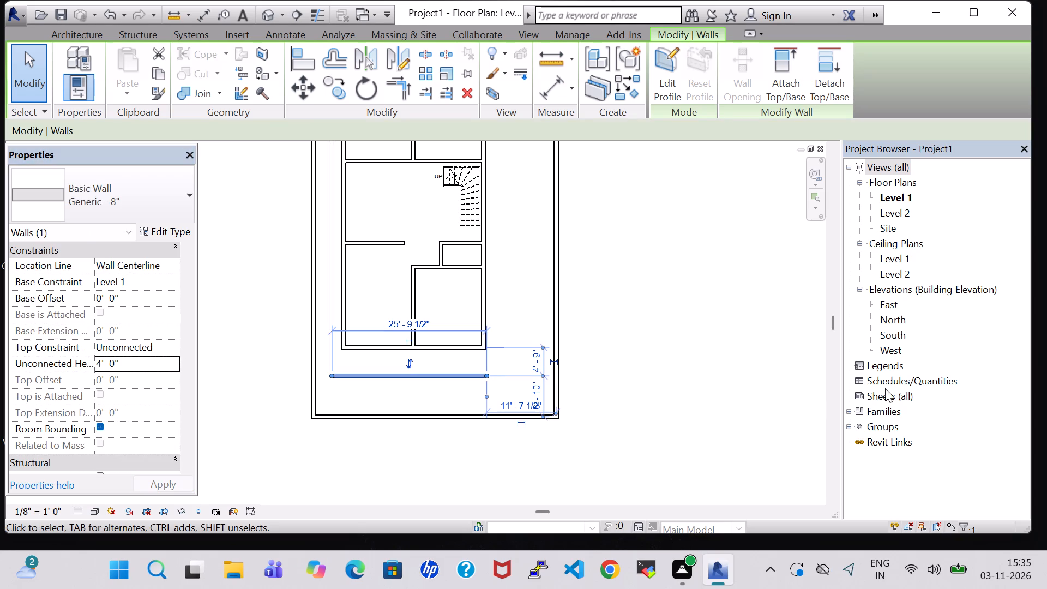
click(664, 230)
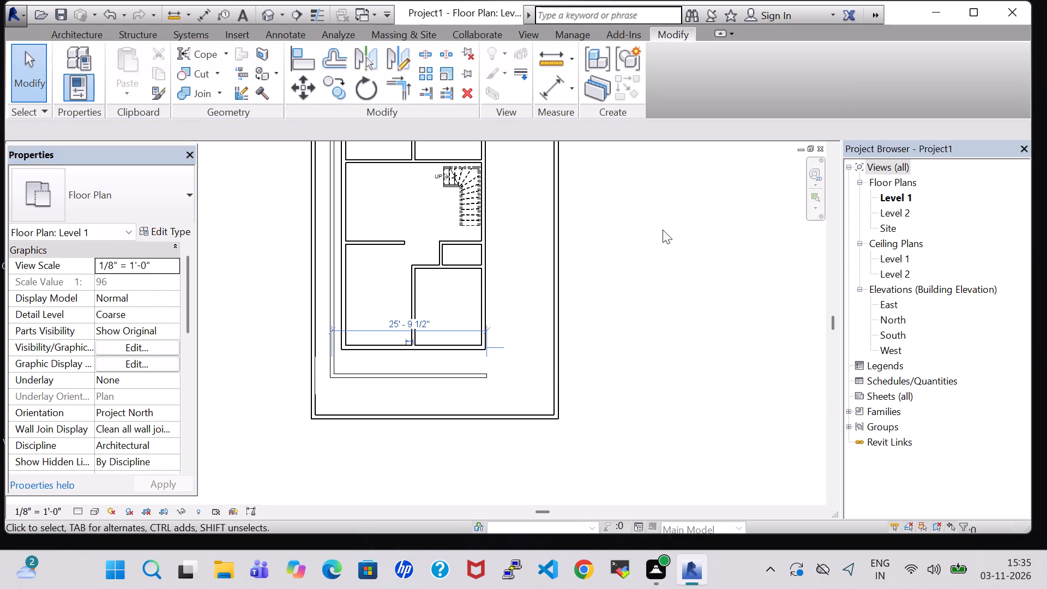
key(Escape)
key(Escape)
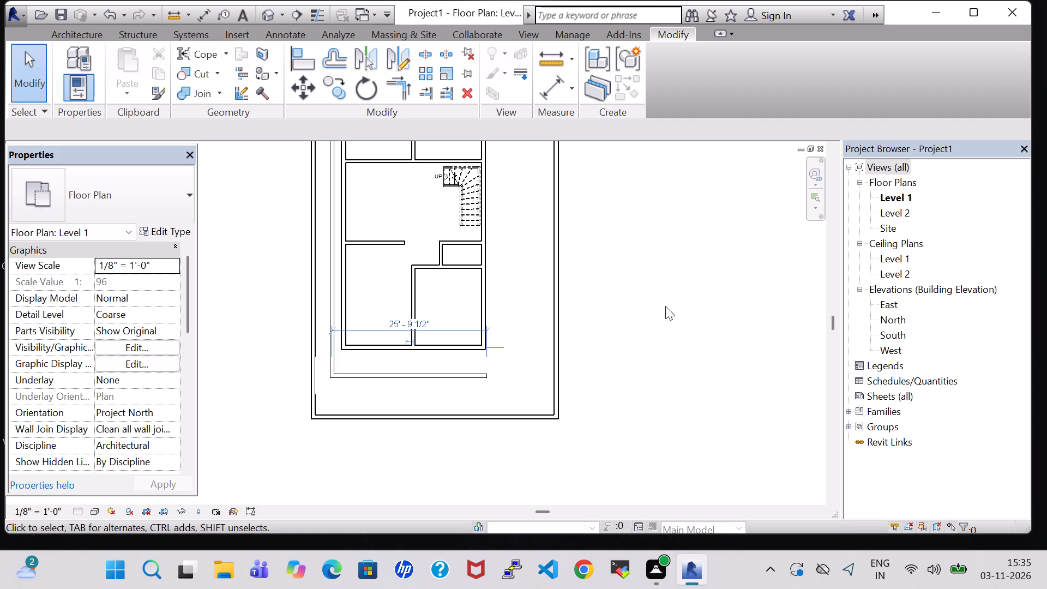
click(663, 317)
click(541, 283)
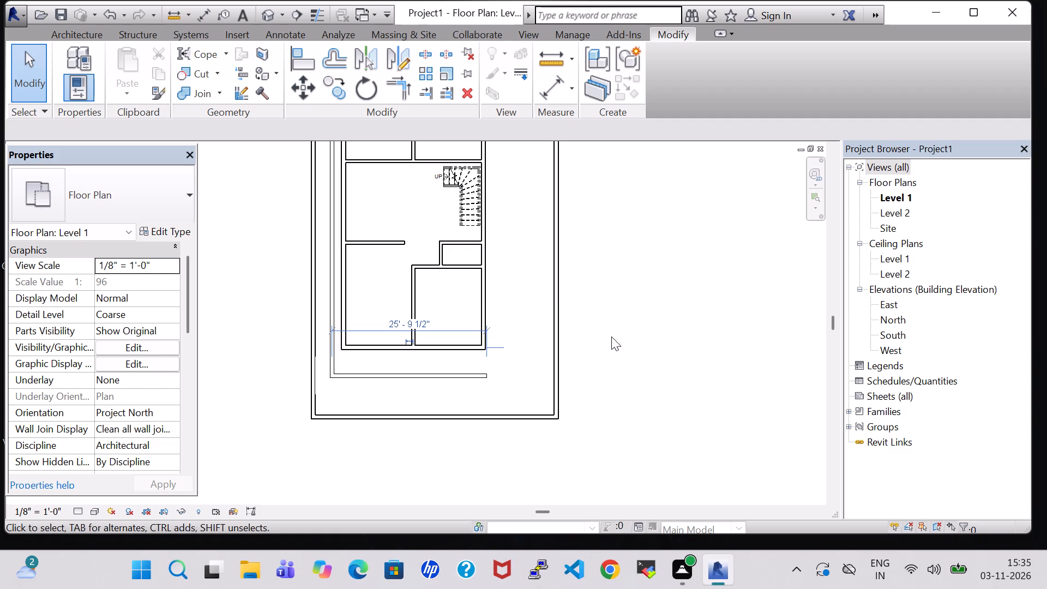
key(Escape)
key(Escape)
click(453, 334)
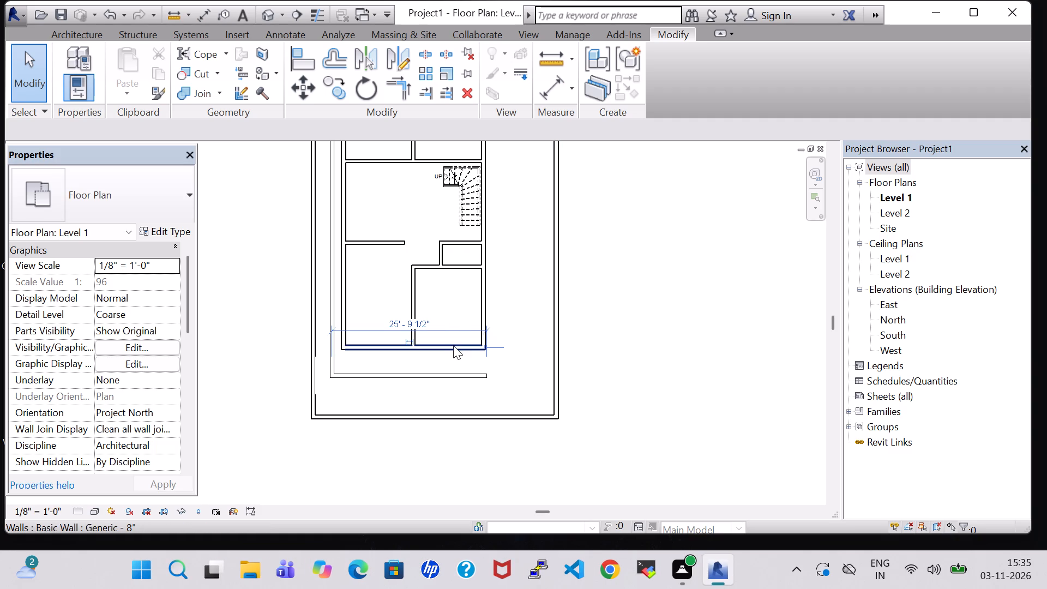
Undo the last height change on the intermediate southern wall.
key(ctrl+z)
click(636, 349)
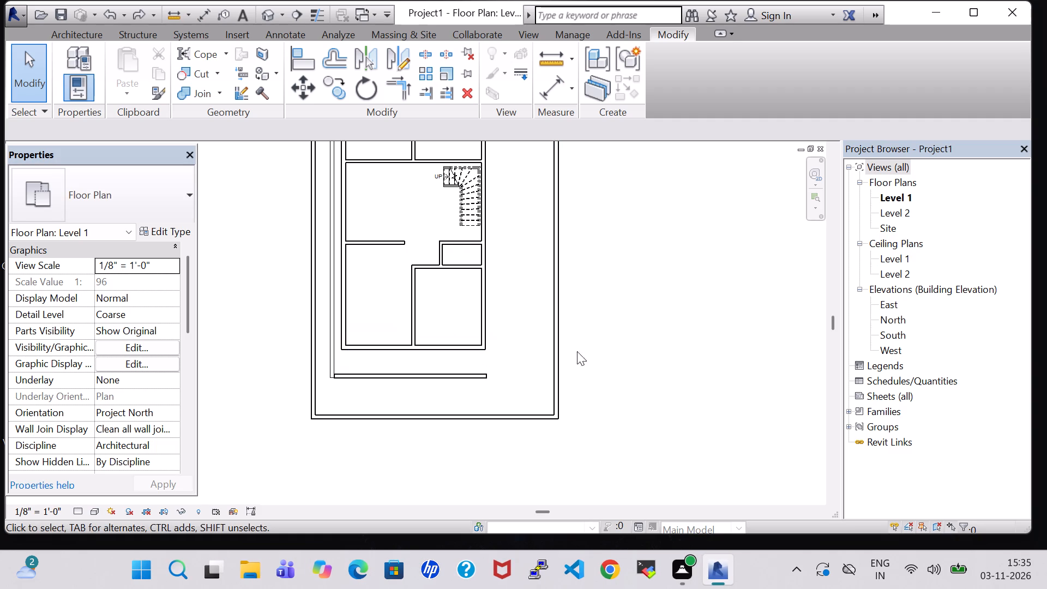
Set the unconnected height of the intermediate southern wall to 2' 0" and clear the selection.
click(452, 378)
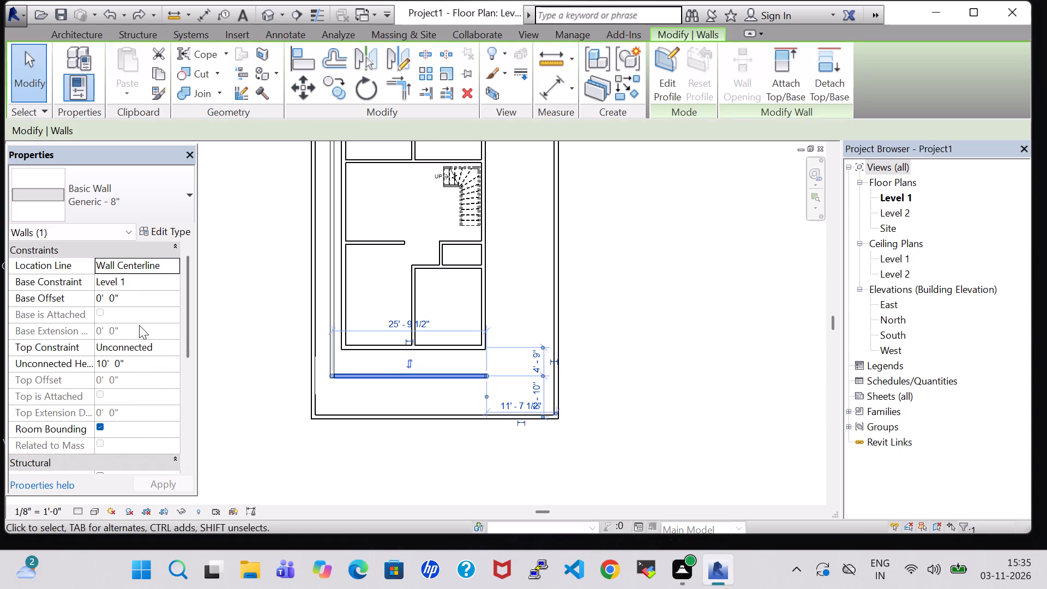
click(107, 367)
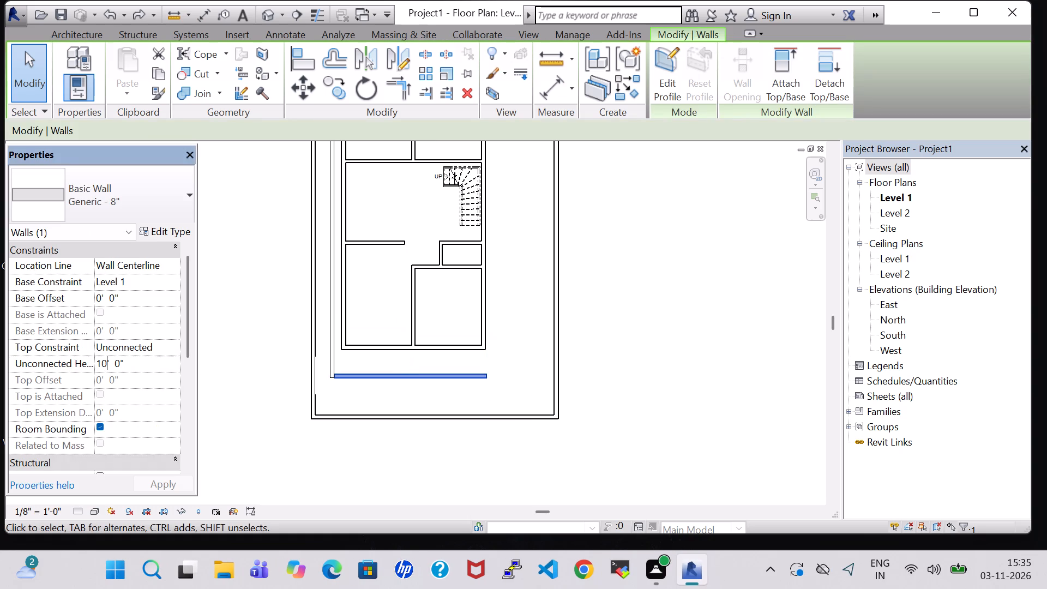
key(BackSpace)
key(BackSpace)
key(2)
key(apostrophe)
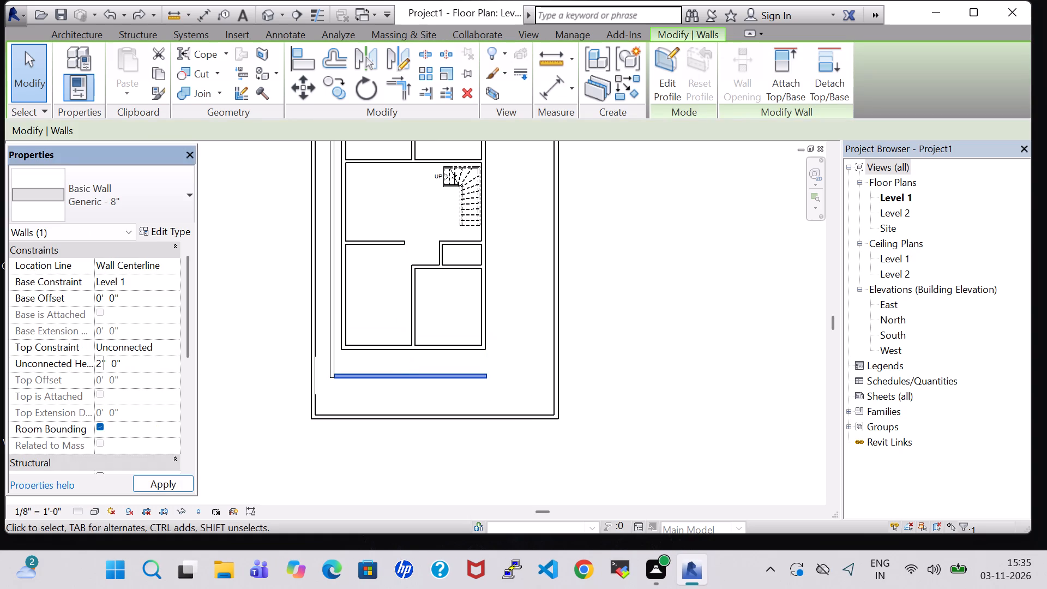
key(BackSpace)
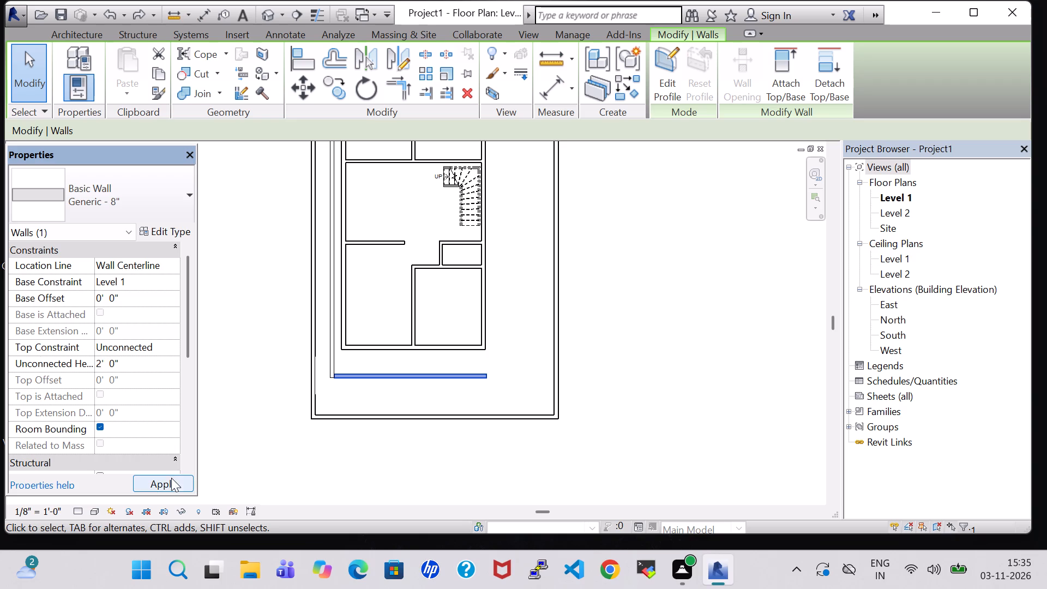
click(172, 484)
click(676, 318)
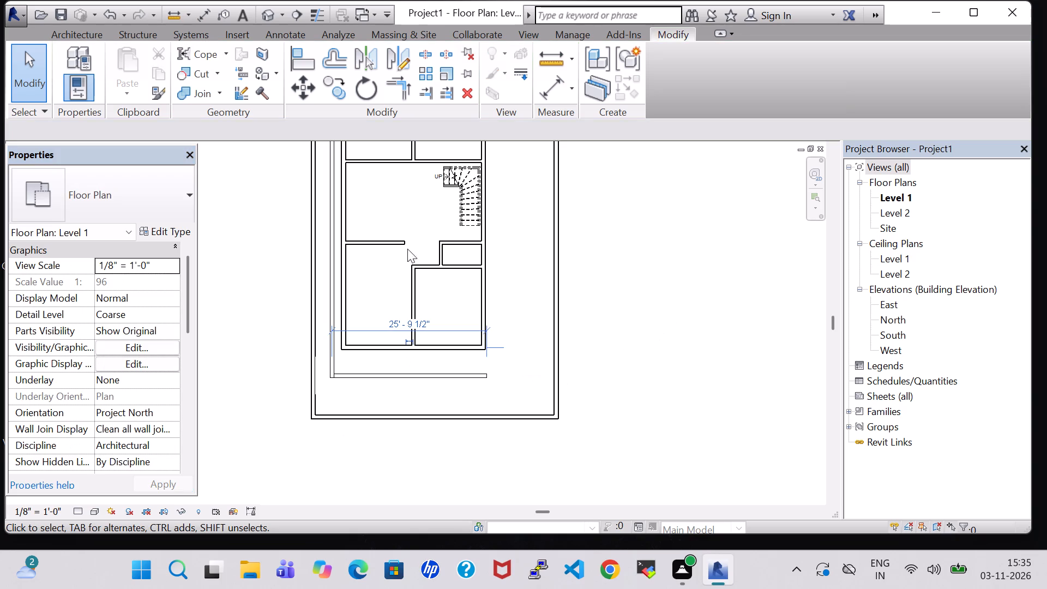
Start placing a door and load the Door-Opening family from the US Imperial library's Doors folder.
click(90, 29)
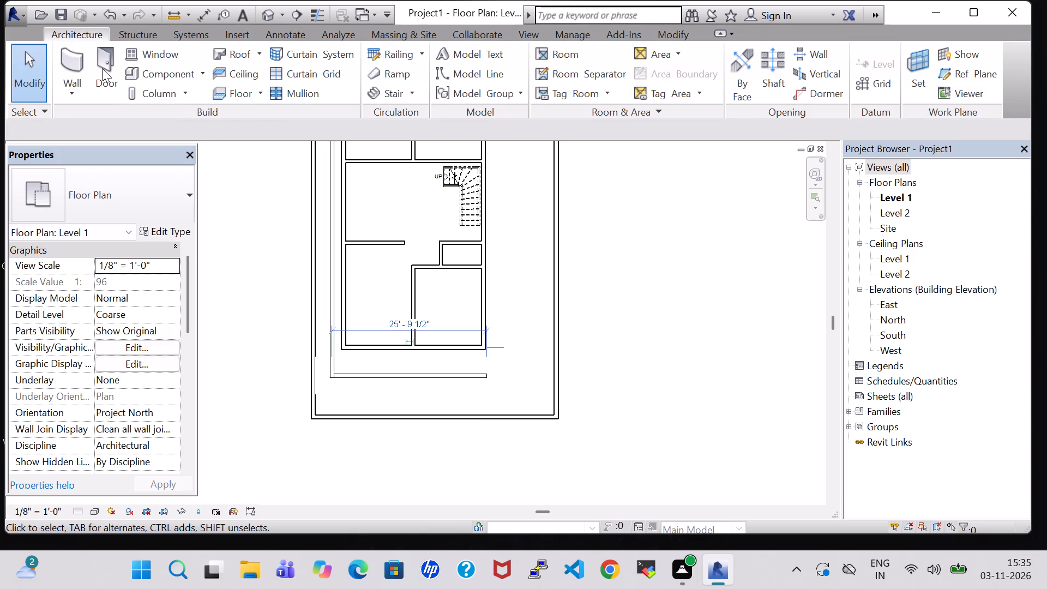
click(102, 68)
click(660, 73)
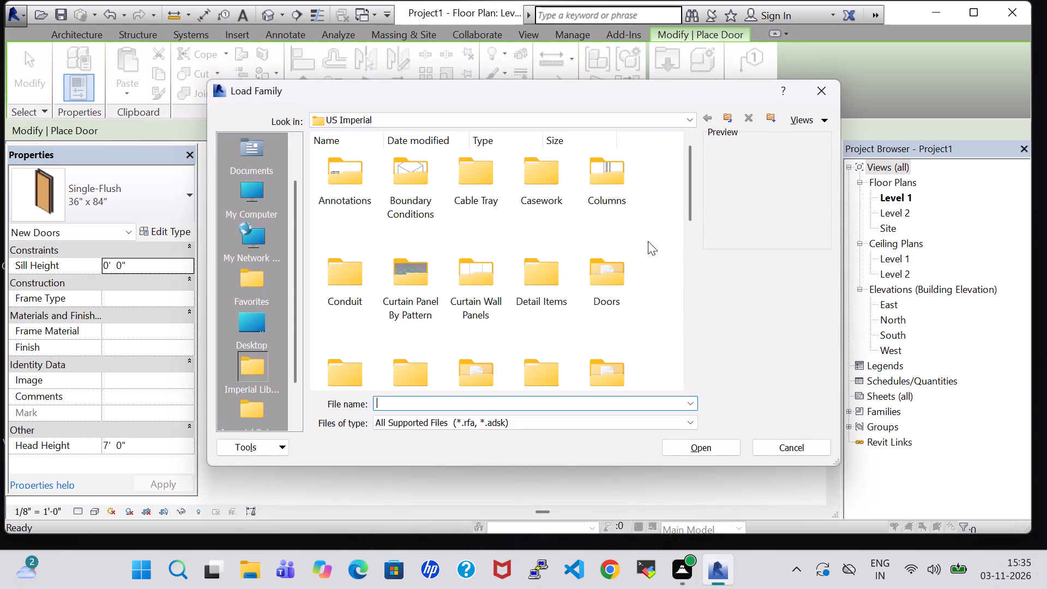
double_click(599, 296)
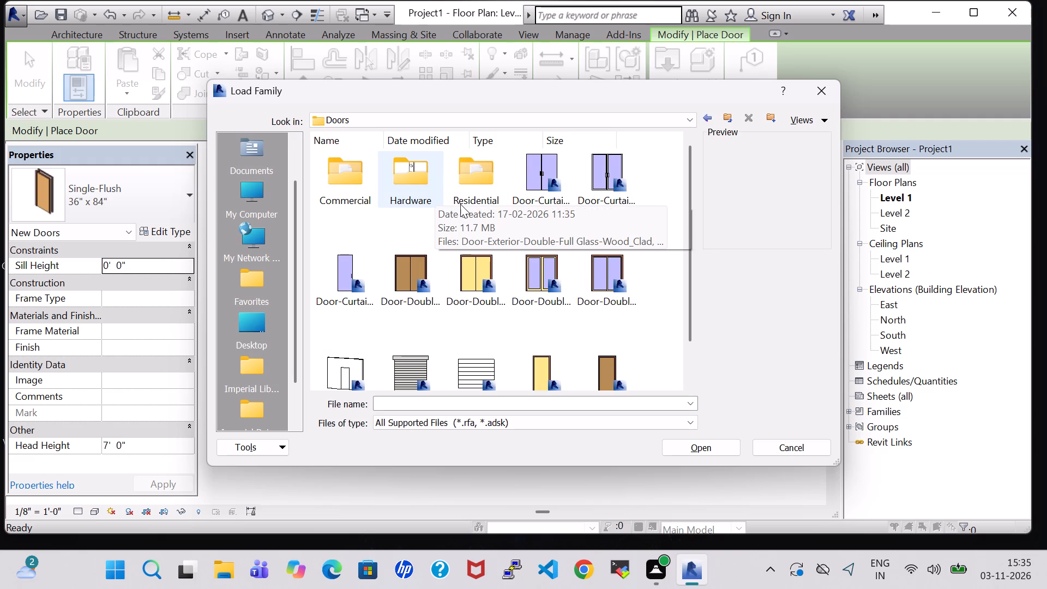
scroll(437, 263, down, 1)
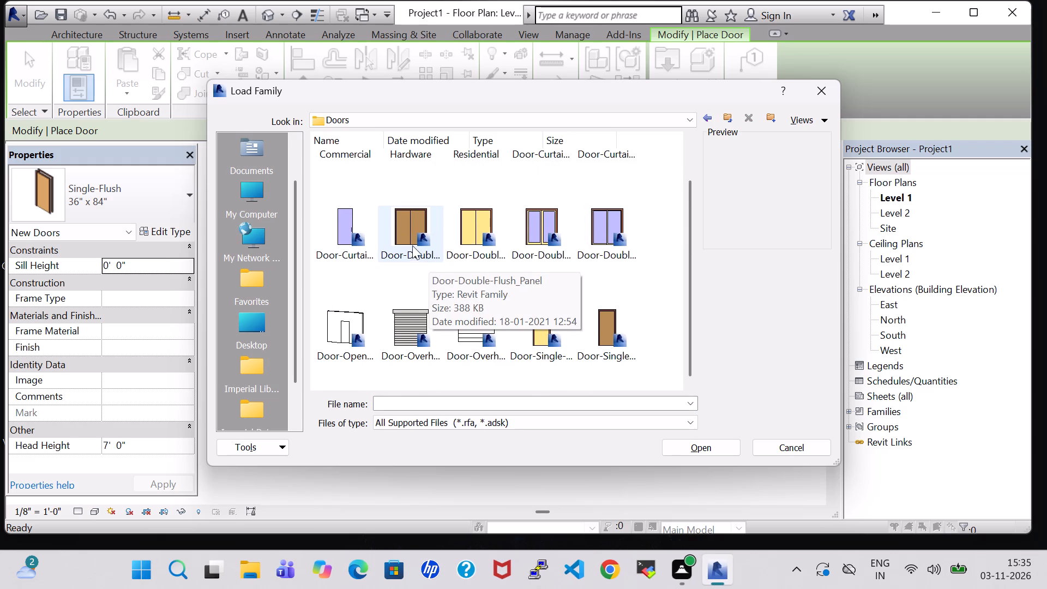
click(414, 222)
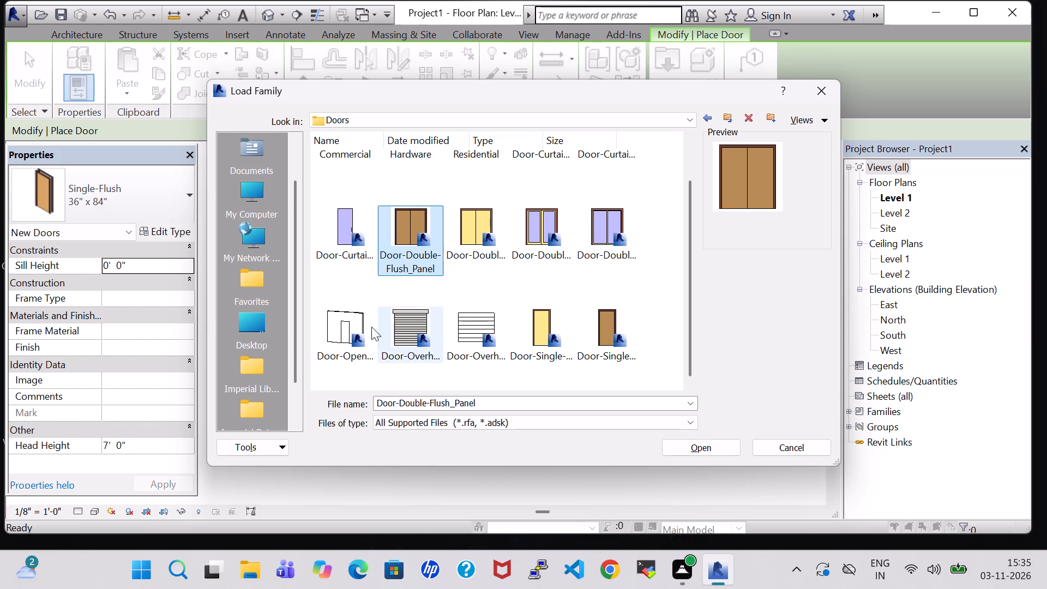
click(336, 339)
click(681, 446)
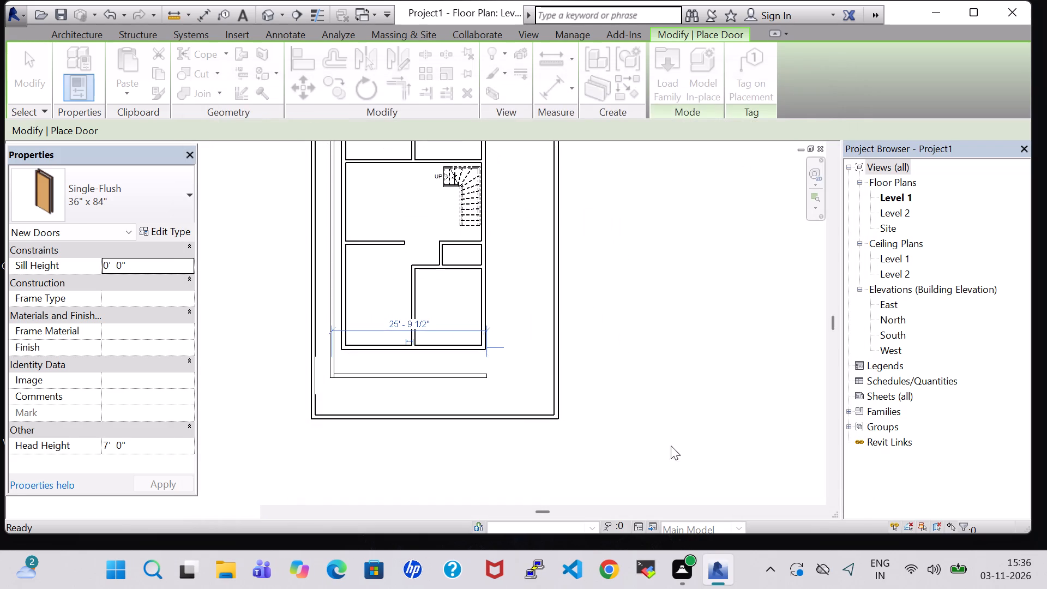
Place a 36" x 84" Door-Opening in the exterior south wall, about 5' 1" from its east end.
click(526, 420)
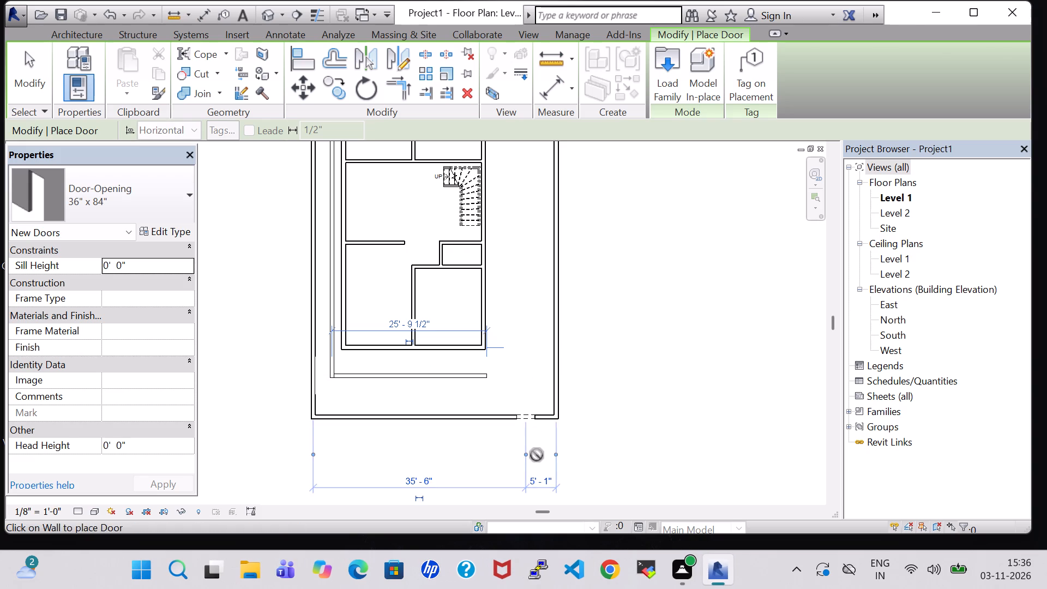
key(Escape)
key(Escape)
Open the default 3D view and set its visual style to Realistic.
click(263, 5)
click(266, 13)
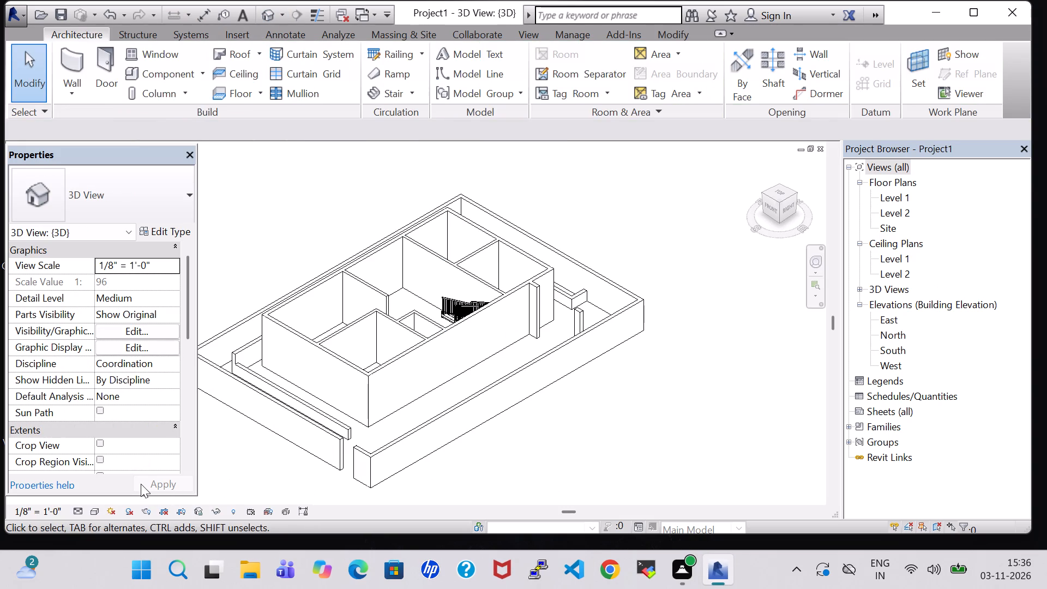
click(97, 512)
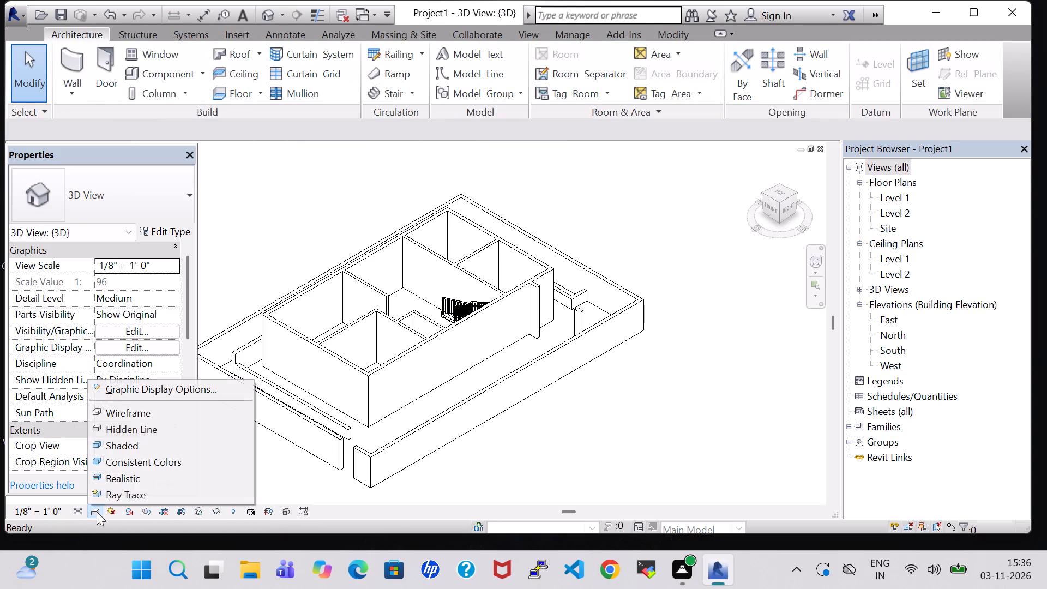
click(140, 479)
Examine the entrance opening in the exterior south wall from the front in the 3D view.
scroll(140, 479, down, 1)
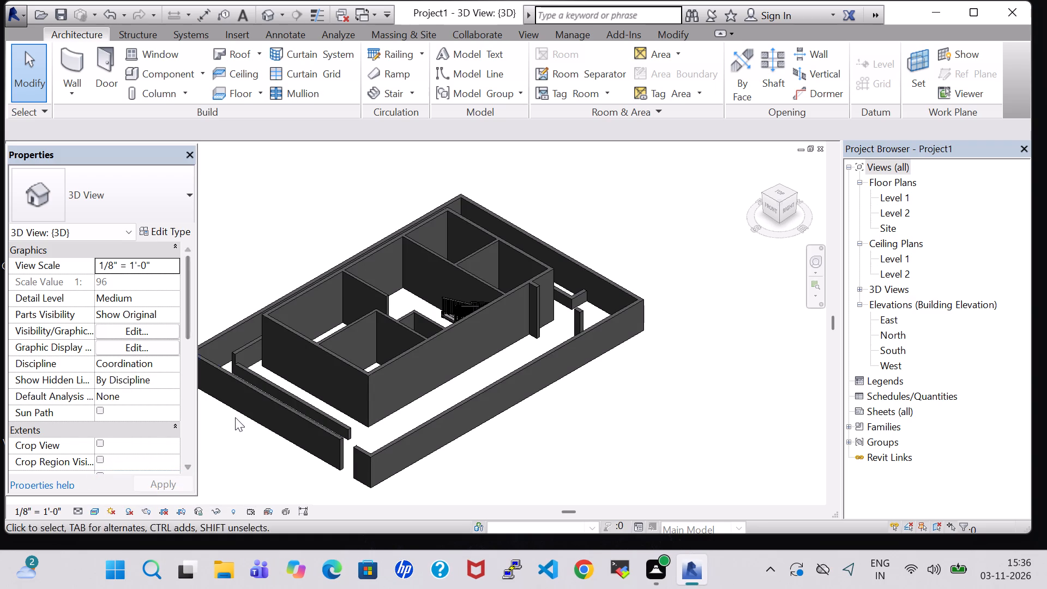
shift+middle_drag(235, 417, 362, 428)
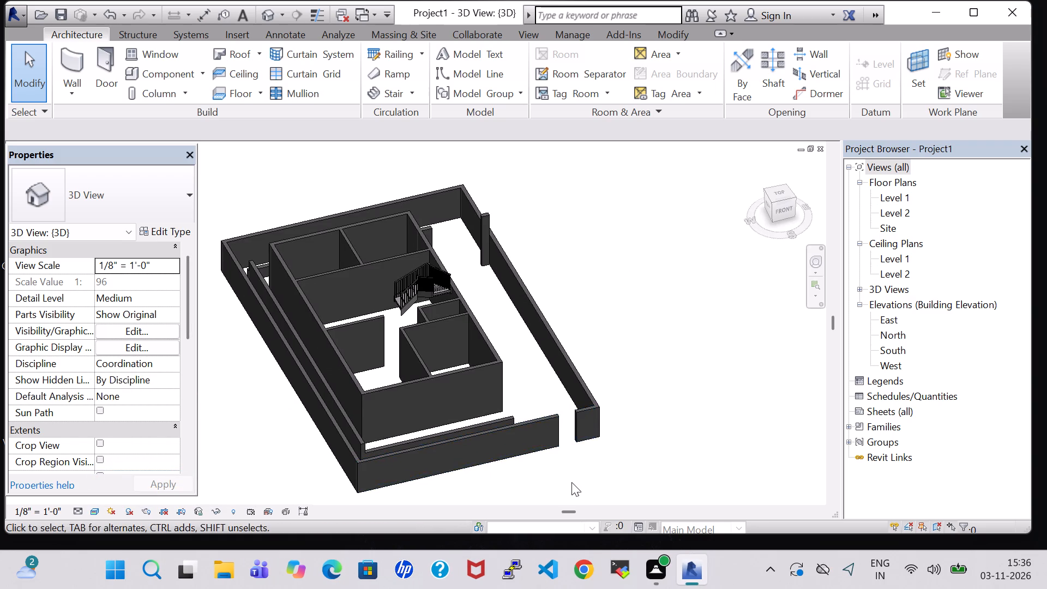
middle_drag(571, 482, 526, 453)
shift+scroll(529, 458, up, 7)
shift+middle_drag(498, 446, 491, 393)
shift+scroll(495, 437, up, 1)
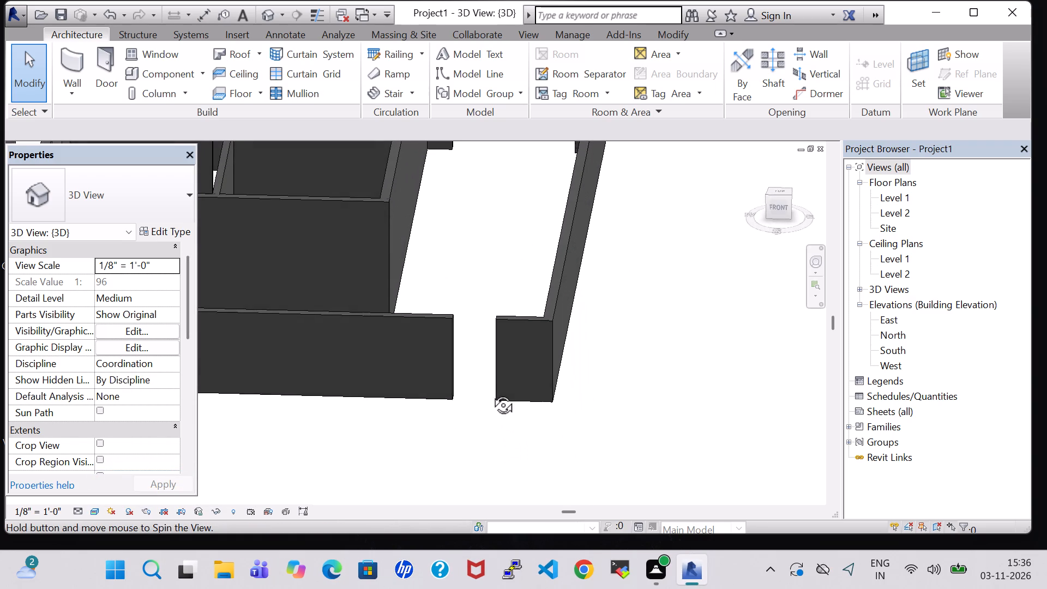
shift+middle_drag(491, 393, 495, 398)
shift+middle_drag(495, 399, 504, 459)
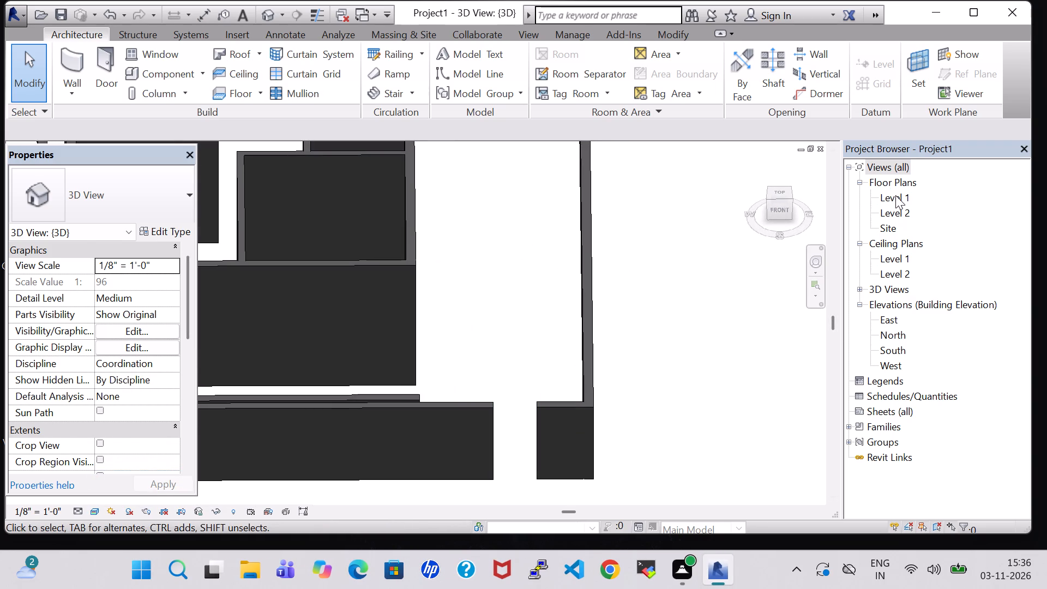
Delete the 36" x 84" Door-Opening from the exterior south wall in the Level 1 floor plan.
double_click(895, 195)
click(527, 418)
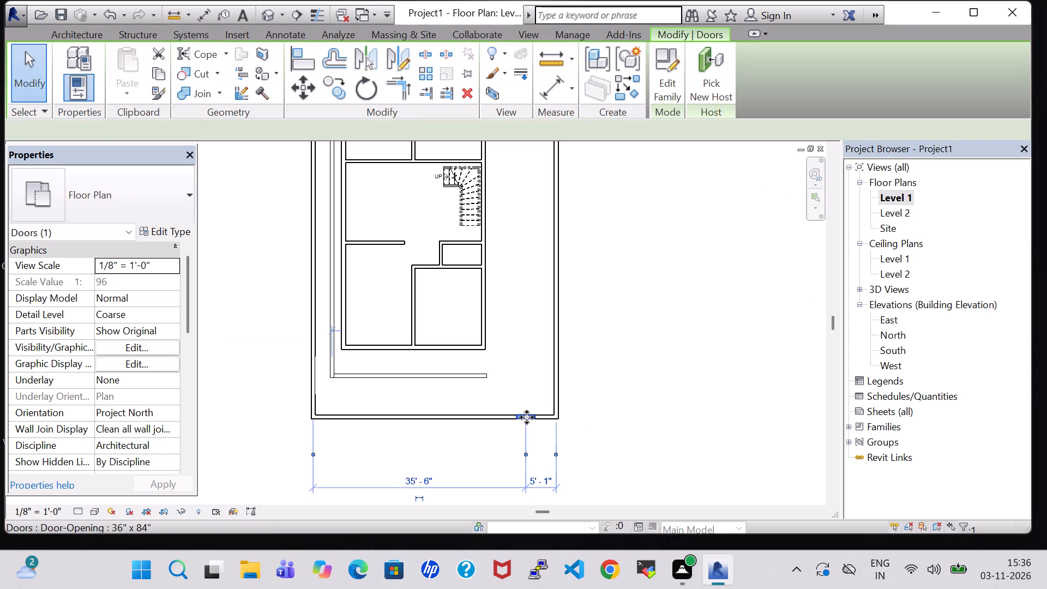
key(Delete)
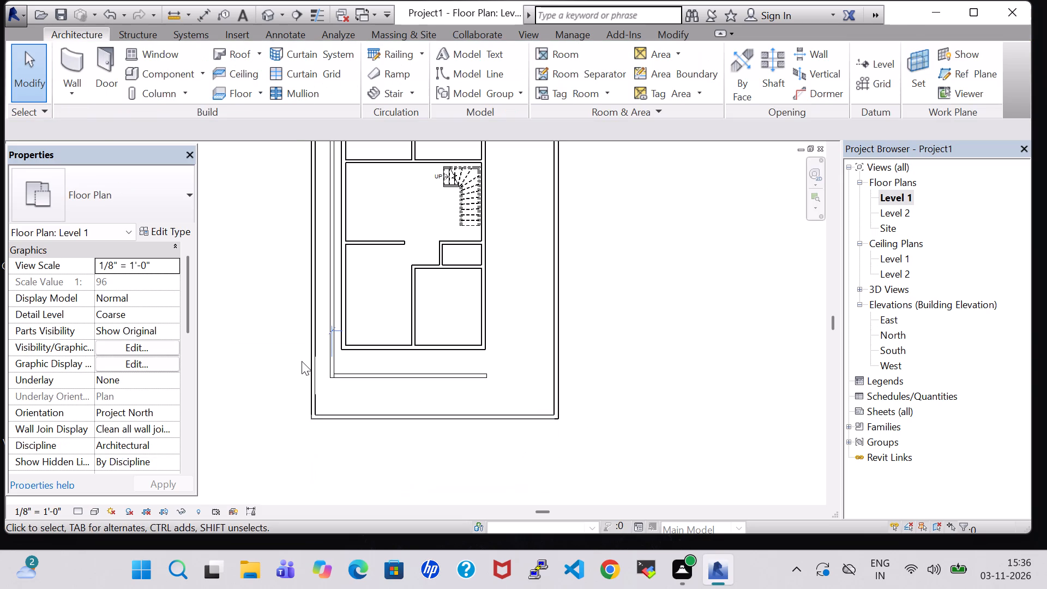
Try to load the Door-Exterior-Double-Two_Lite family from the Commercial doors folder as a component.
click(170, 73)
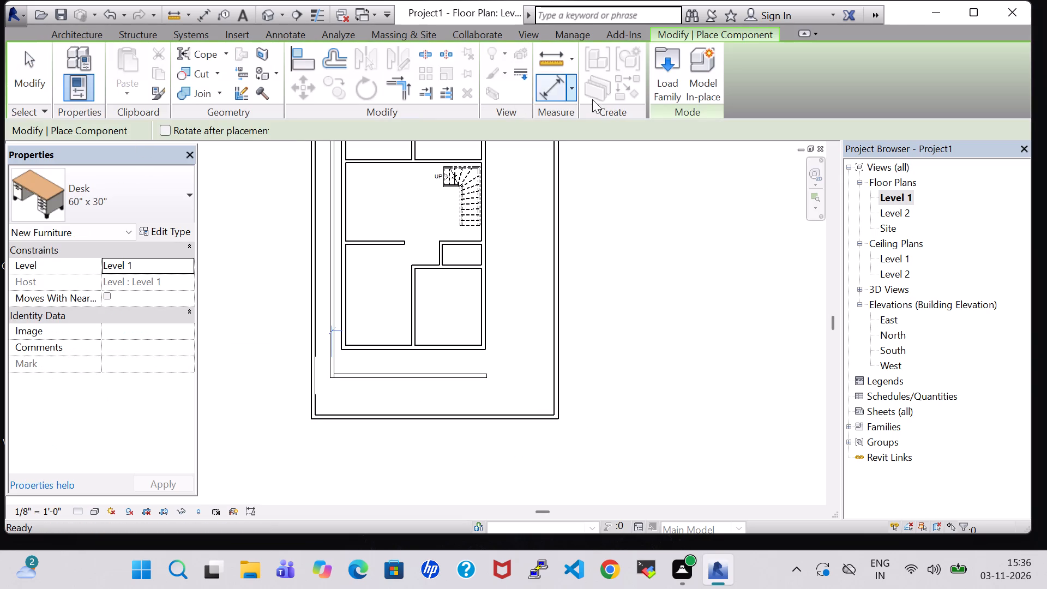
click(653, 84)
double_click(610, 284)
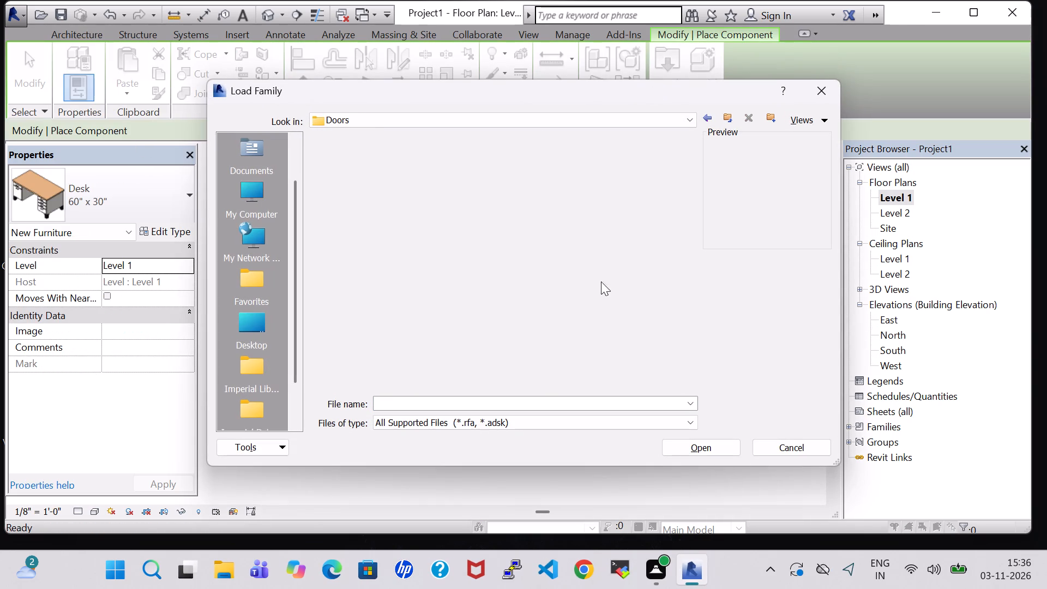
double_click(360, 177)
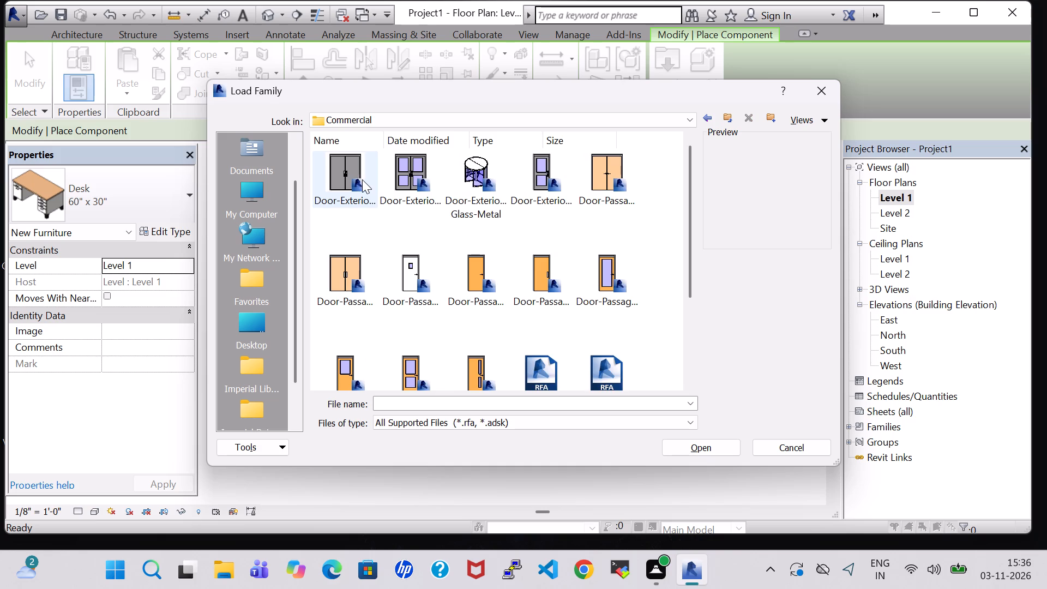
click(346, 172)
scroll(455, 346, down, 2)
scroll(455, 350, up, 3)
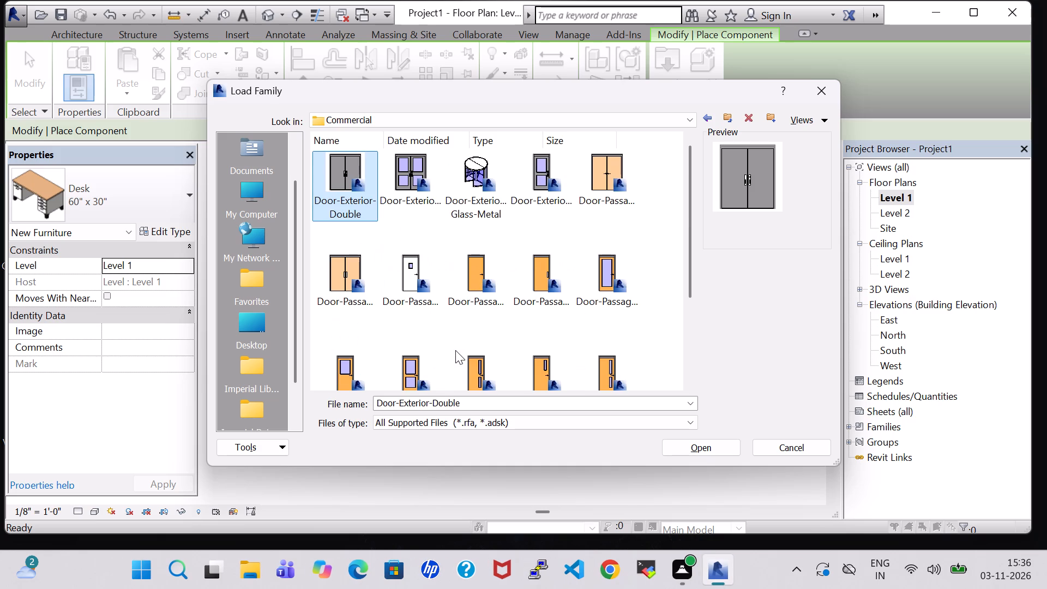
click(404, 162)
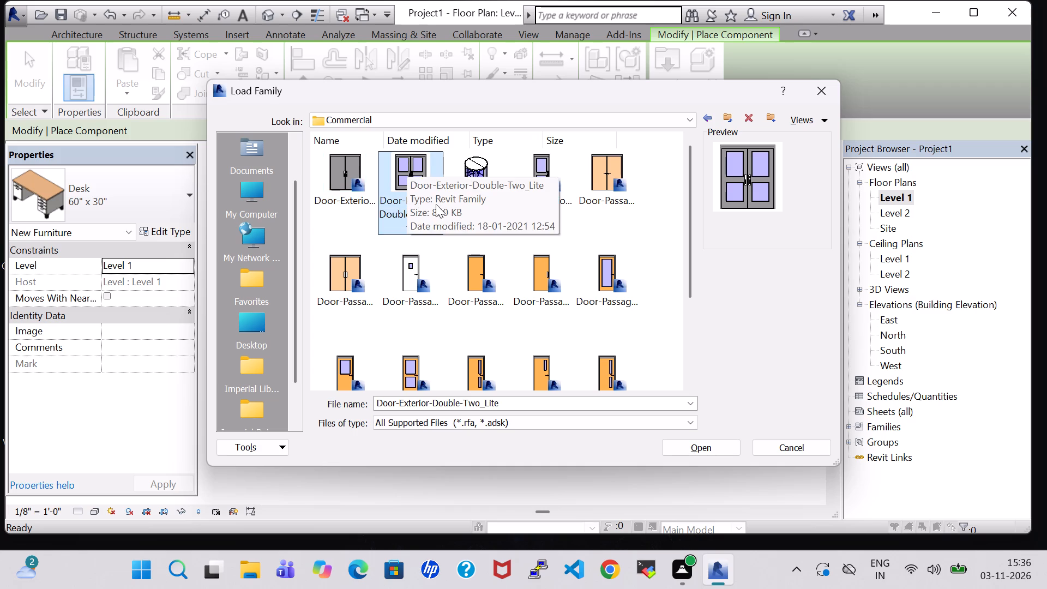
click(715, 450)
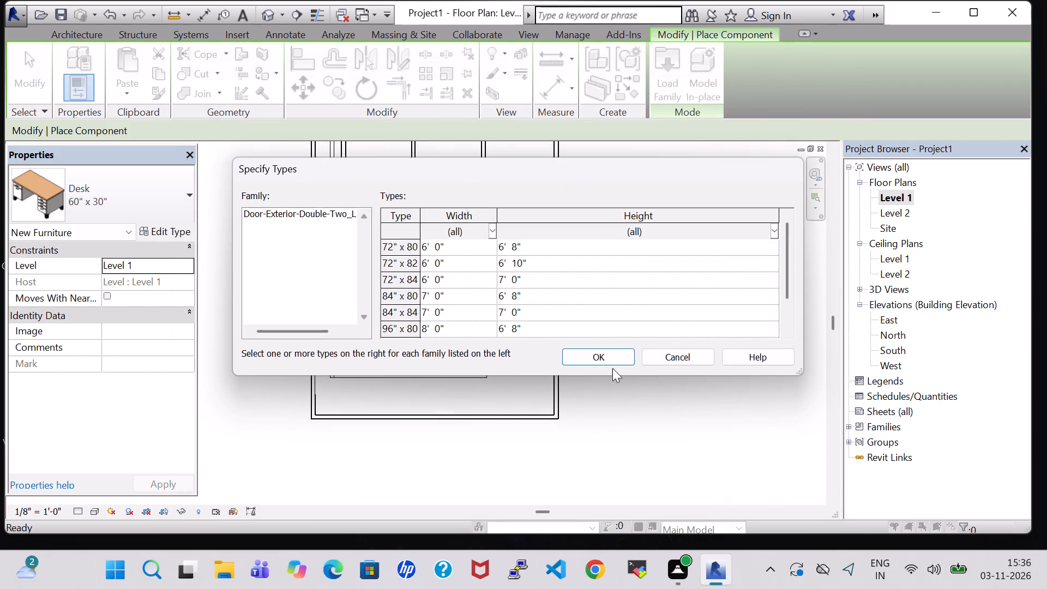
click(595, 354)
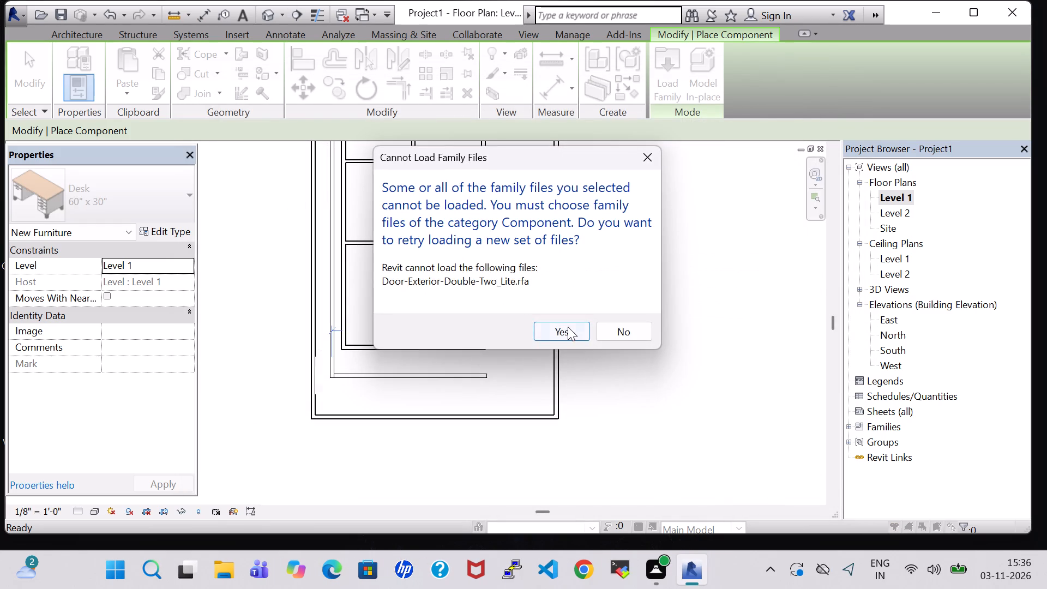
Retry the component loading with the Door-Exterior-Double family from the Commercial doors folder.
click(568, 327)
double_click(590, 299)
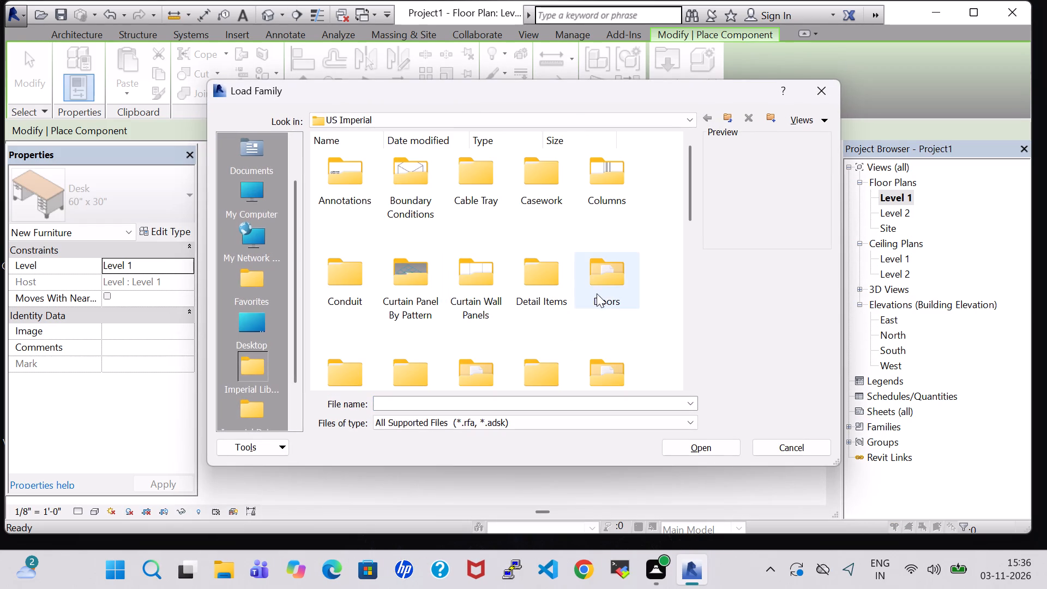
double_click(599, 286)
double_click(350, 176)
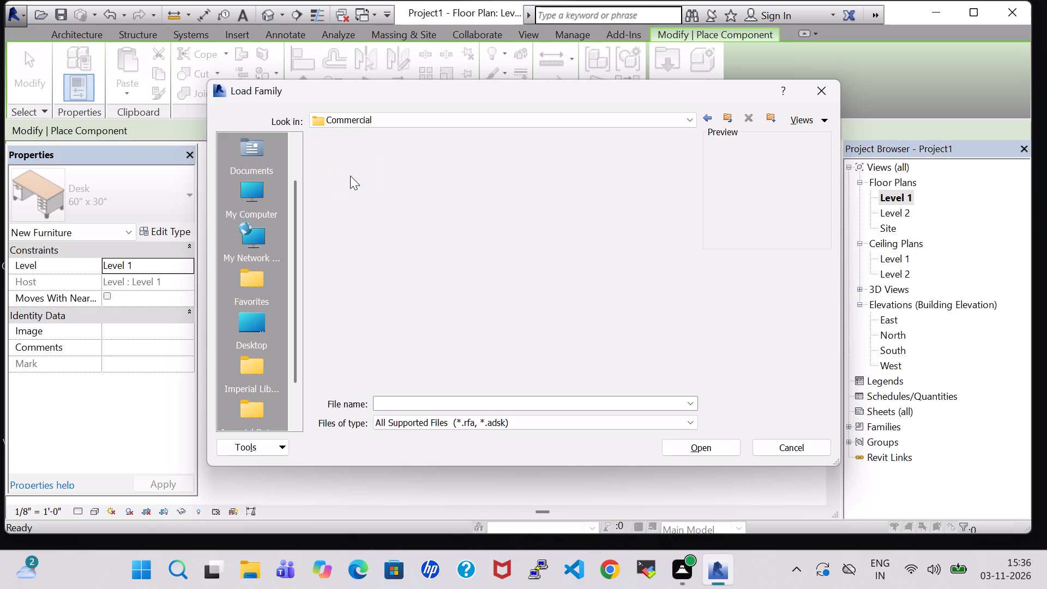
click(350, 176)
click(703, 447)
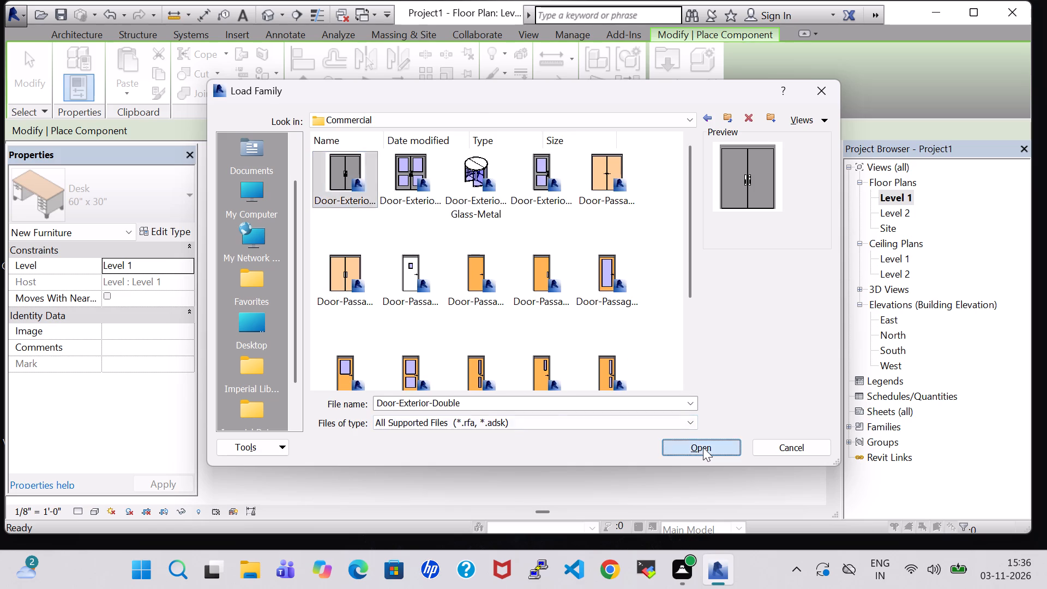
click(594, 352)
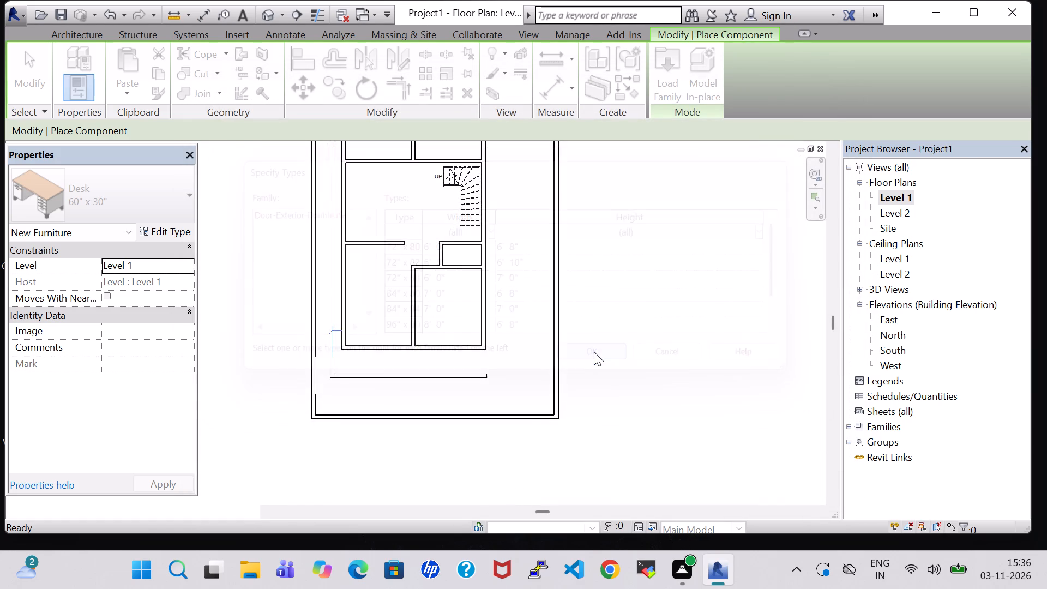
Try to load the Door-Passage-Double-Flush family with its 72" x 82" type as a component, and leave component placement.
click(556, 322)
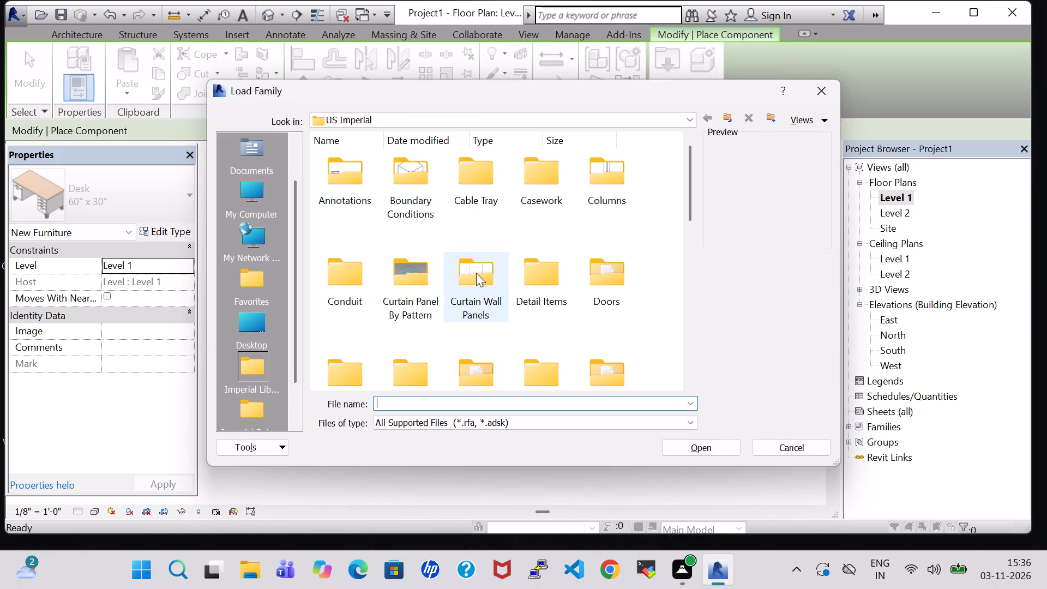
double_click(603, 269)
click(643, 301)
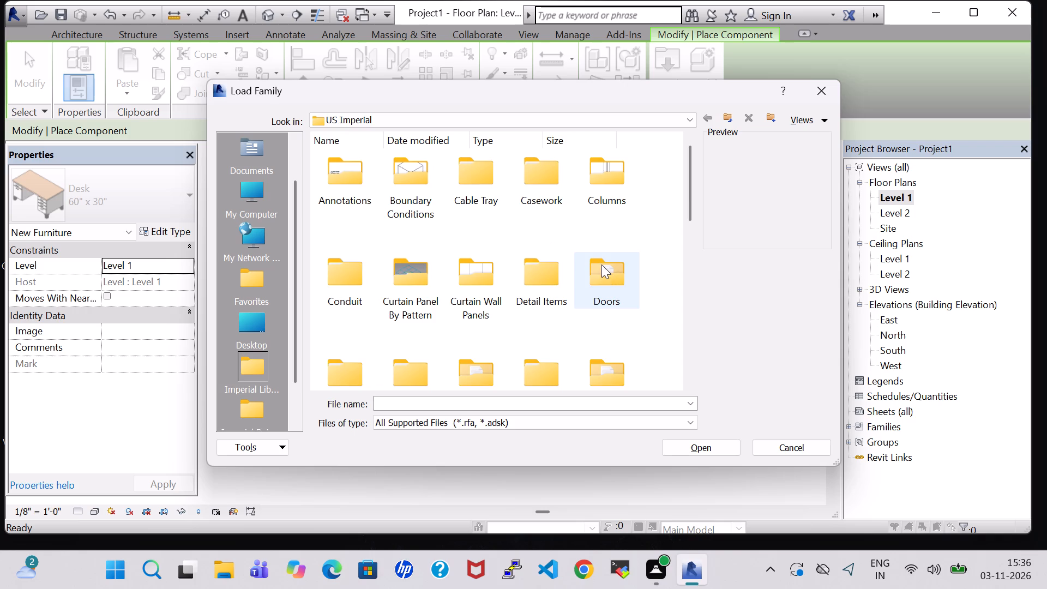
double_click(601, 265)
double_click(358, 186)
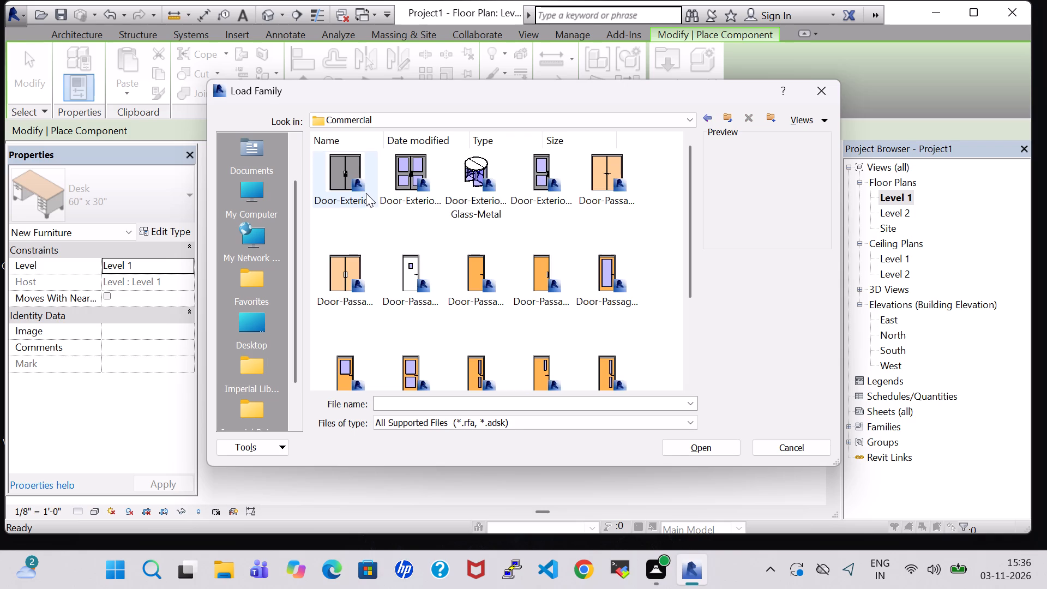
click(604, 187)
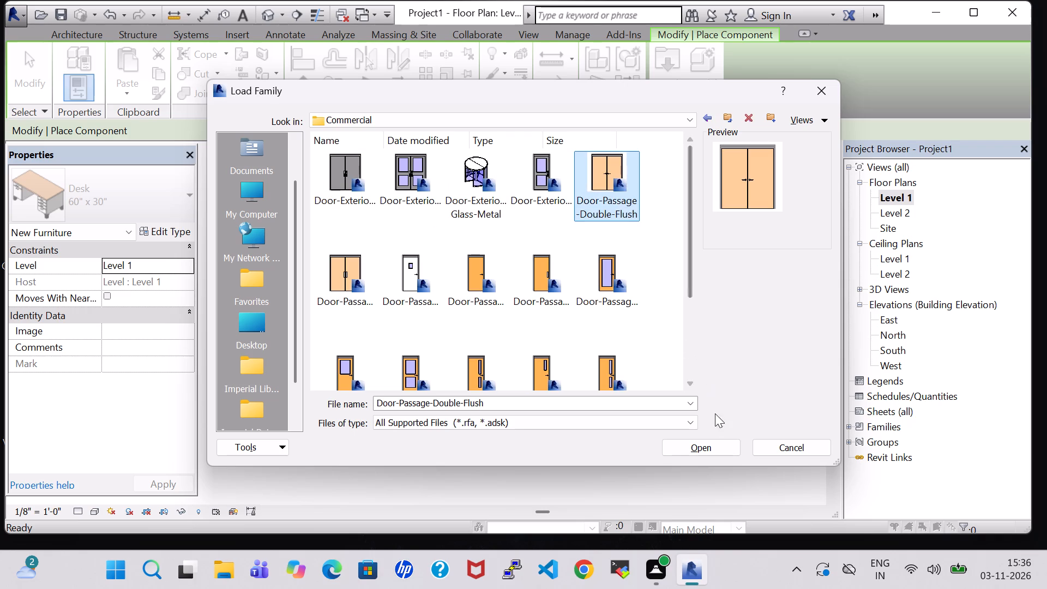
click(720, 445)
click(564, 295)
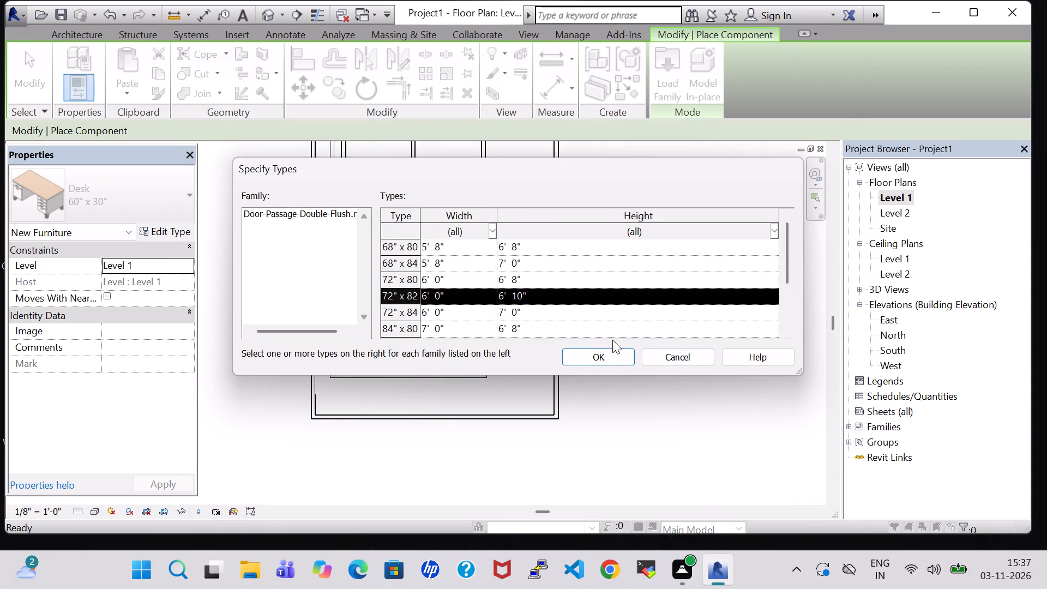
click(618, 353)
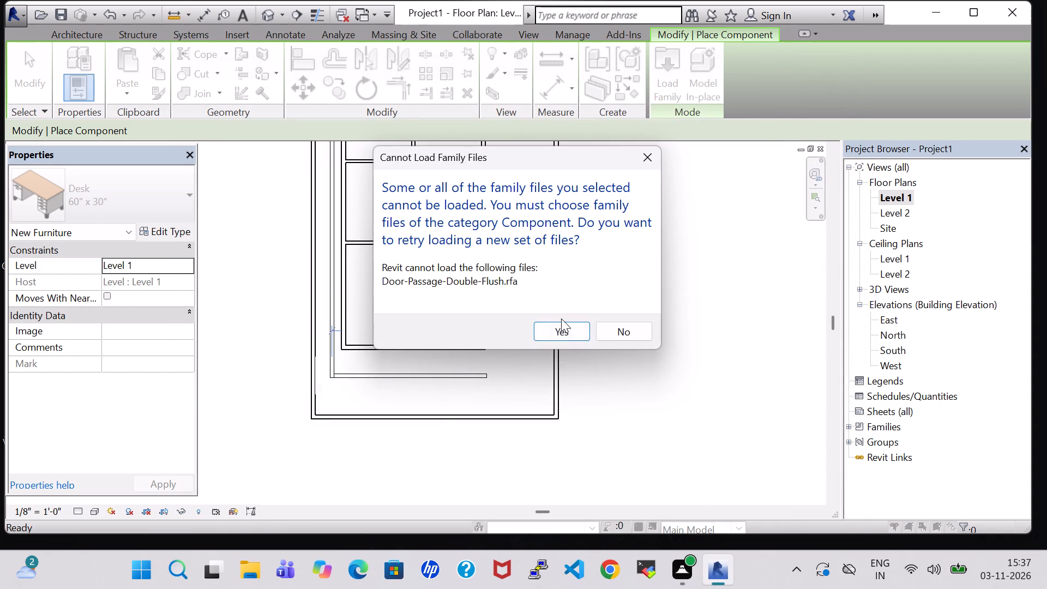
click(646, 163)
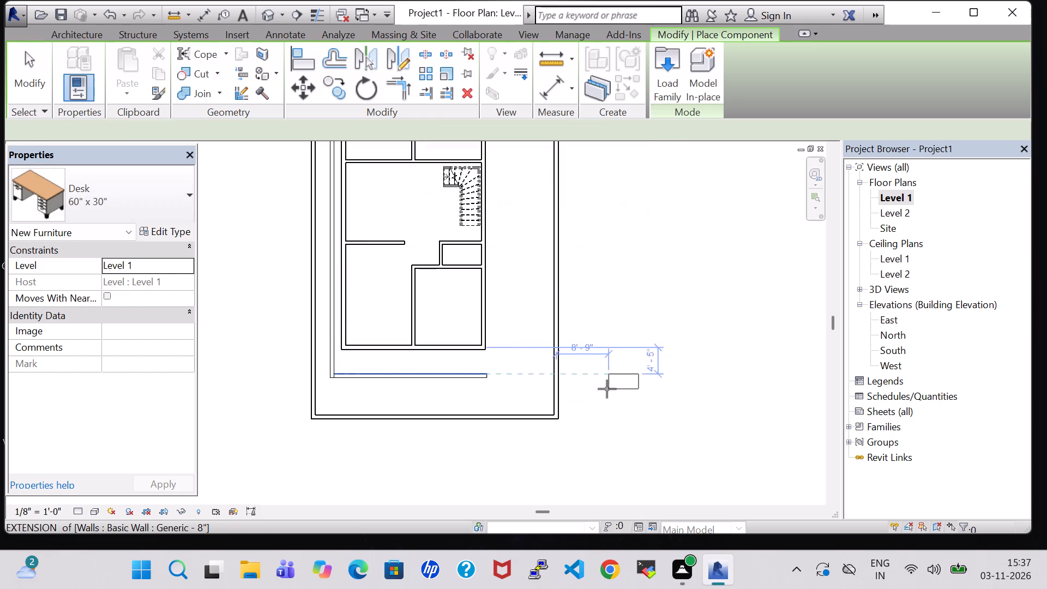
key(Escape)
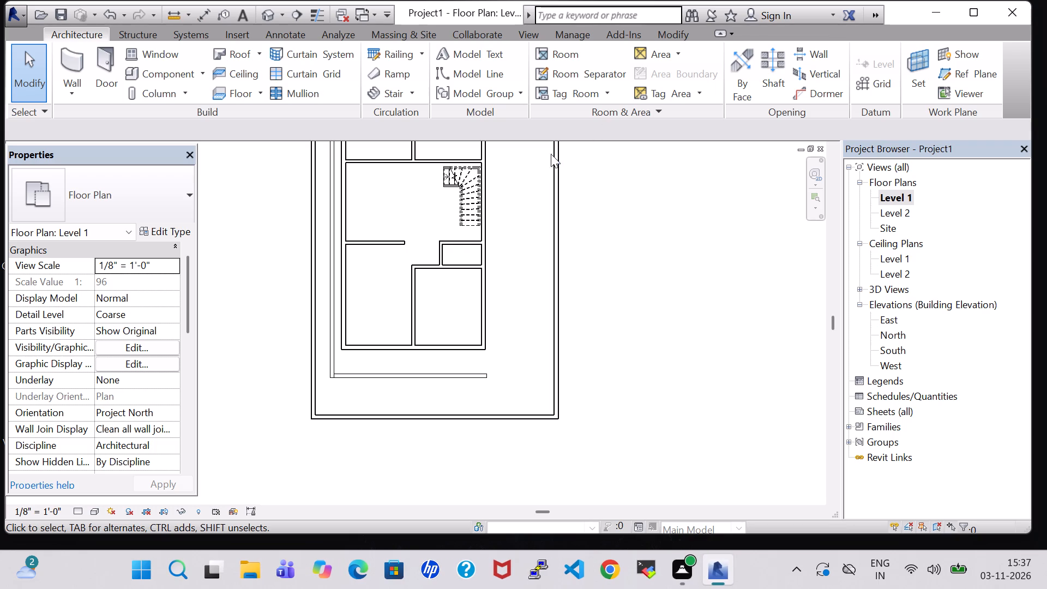
In the 3D view, duplicate the exterior south wall's Generic - 8" type under the name OUTER WALL 6'.
click(262, 13)
scroll(381, 271, down, 5)
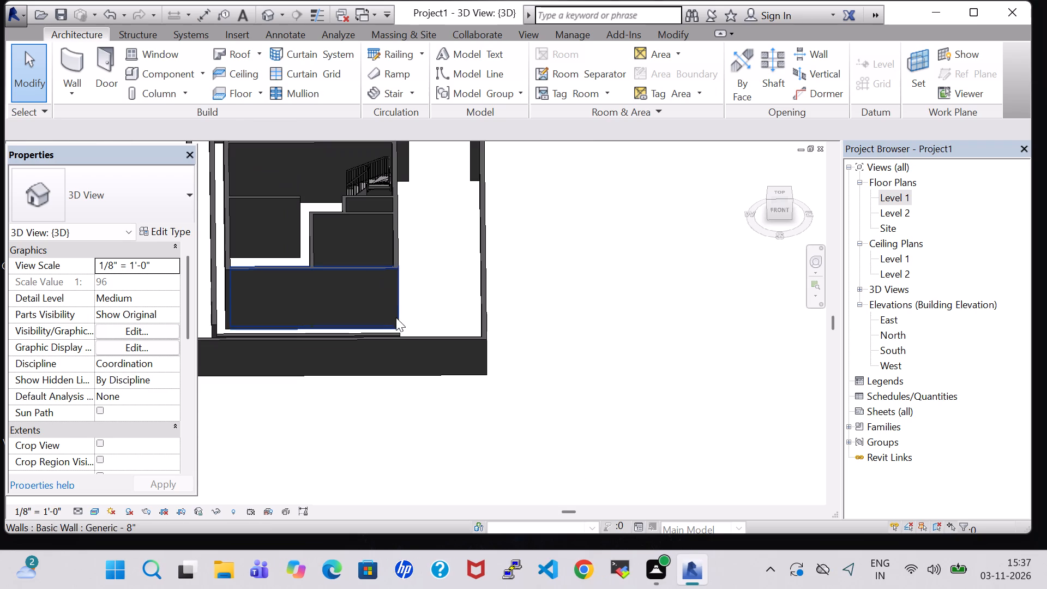
click(411, 338)
click(160, 225)
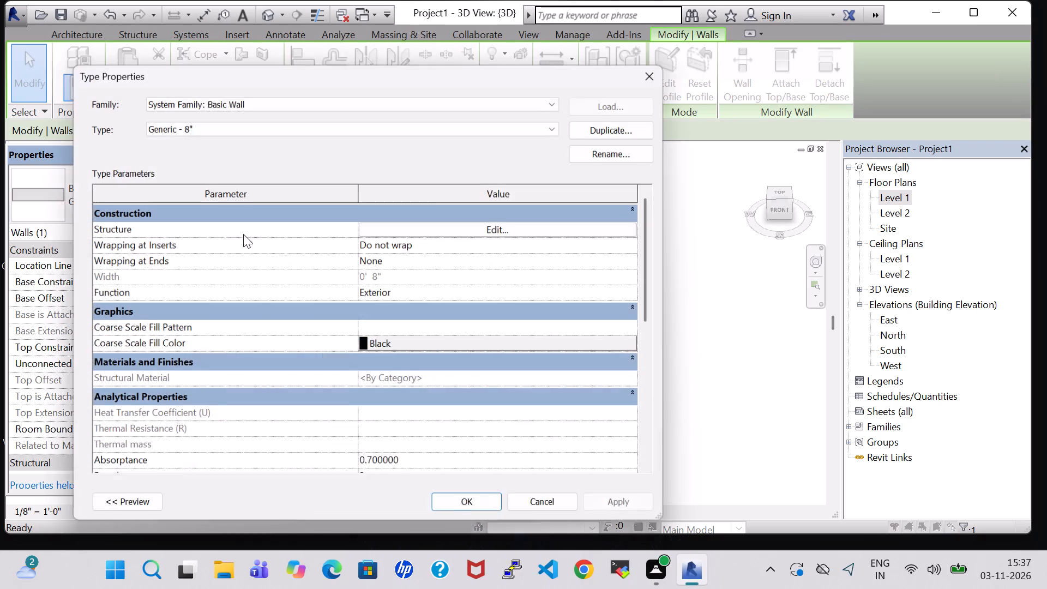
click(602, 129)
click(366, 290)
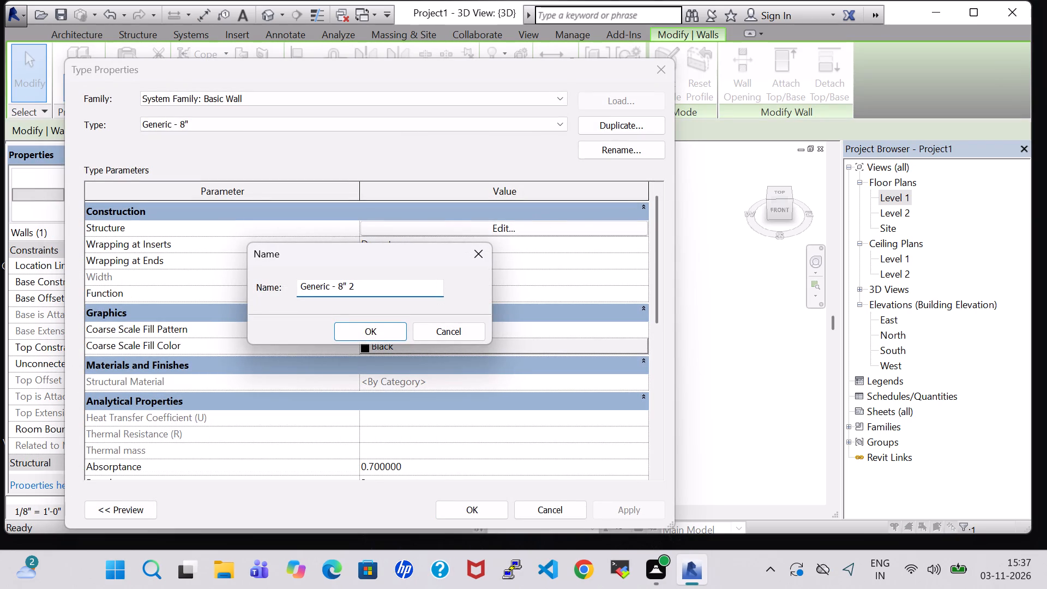
key(BackSpace)
key(BackSpace)
key(BackSpace)
key(BackSpace)
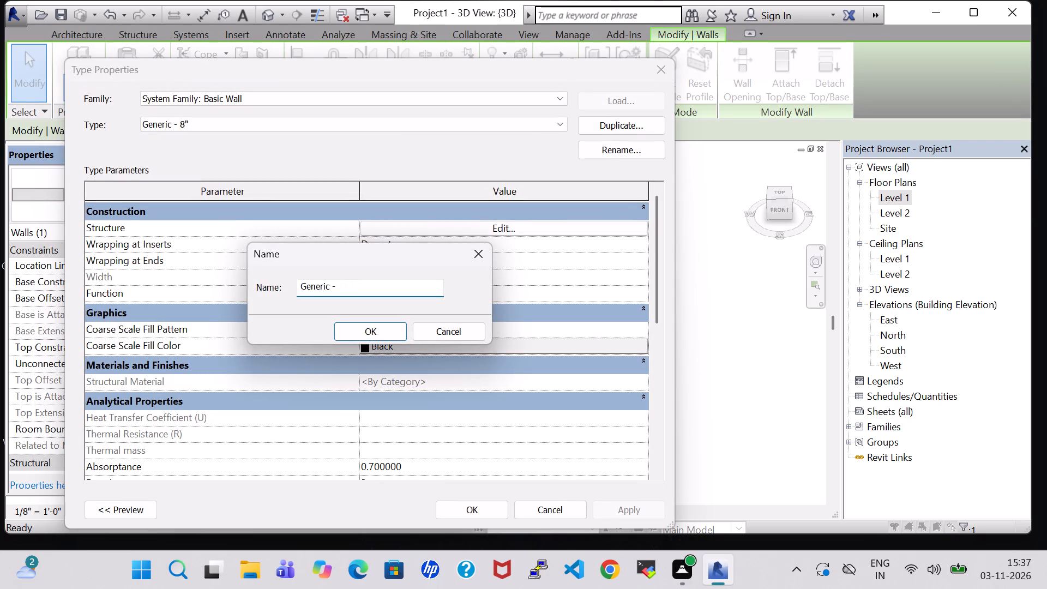
key(BackSpace)
key(BackSpace)
key(BackSpace)
key(BackSpace)
key(BackSpace)
key(BackSpace)
key(BackSpace)
key(BackSpace)
key(BackSpace)
key(BackSpace)
key(BackSpace)
key(BackSpace)
key(BackSpace)
key(BackSpace)
key(BackSpace)
key(BackSpace)
key(BackSpace)
key(BackSpace)
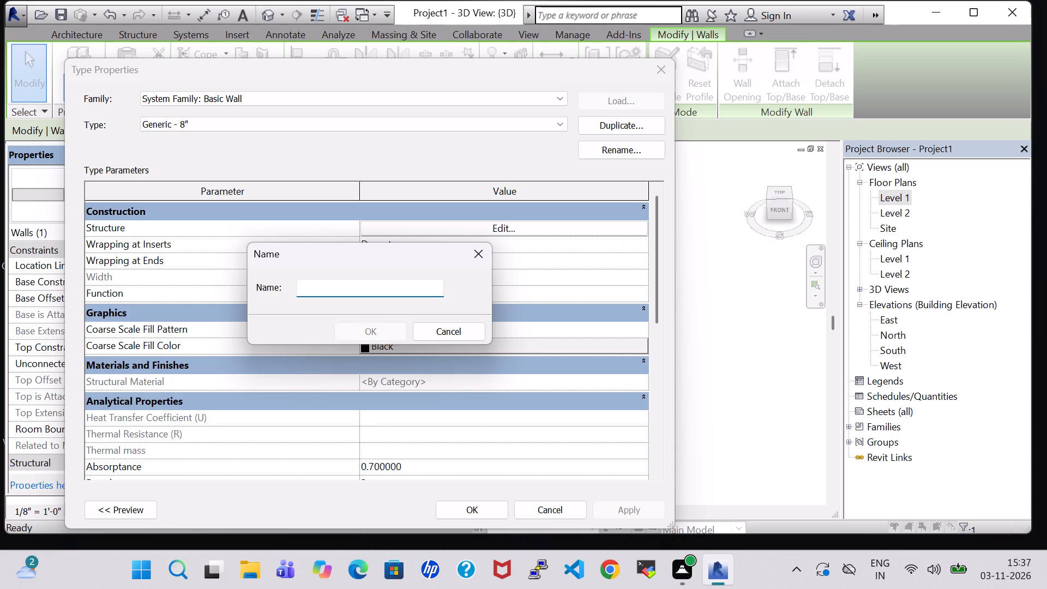
text(OUTER WALL 6)
key(apostrophe)
key(Return)
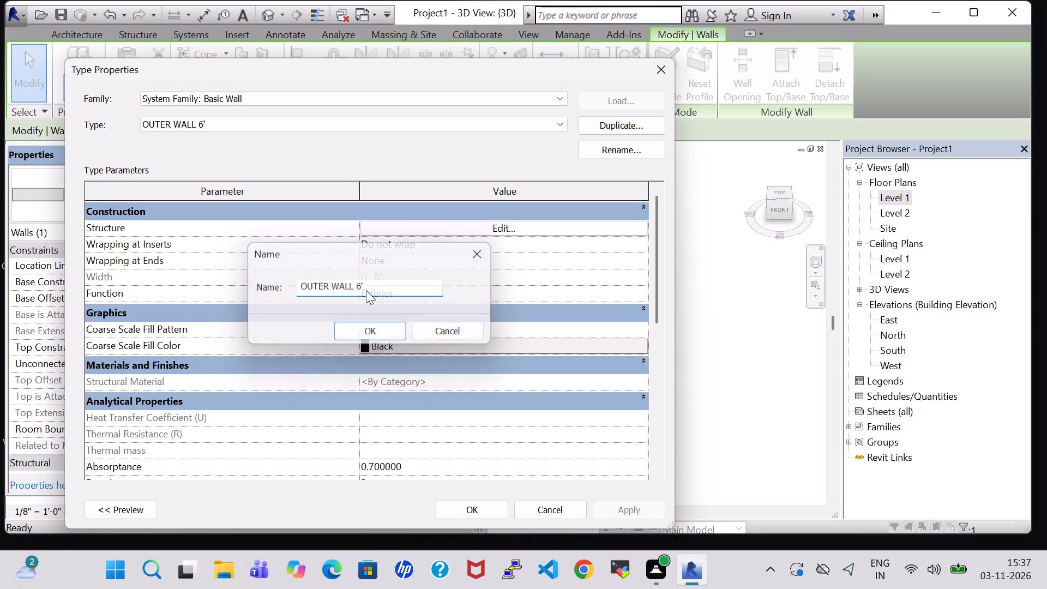
Set the structure layer material of the OUTER WALL 6' type to Asphalt Shingle and apply the type changes.
click(499, 229)
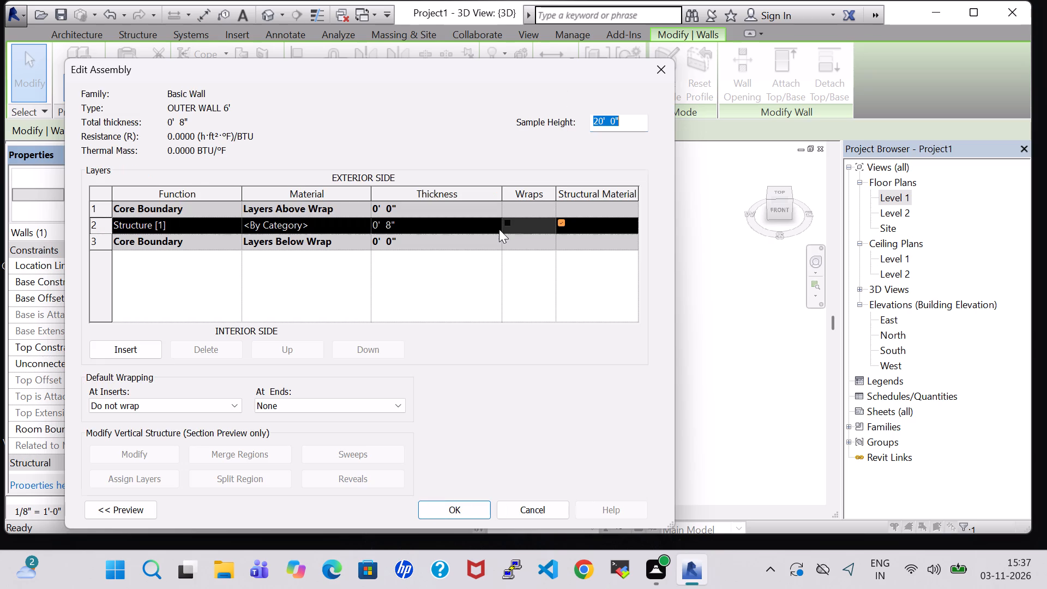
click(365, 223)
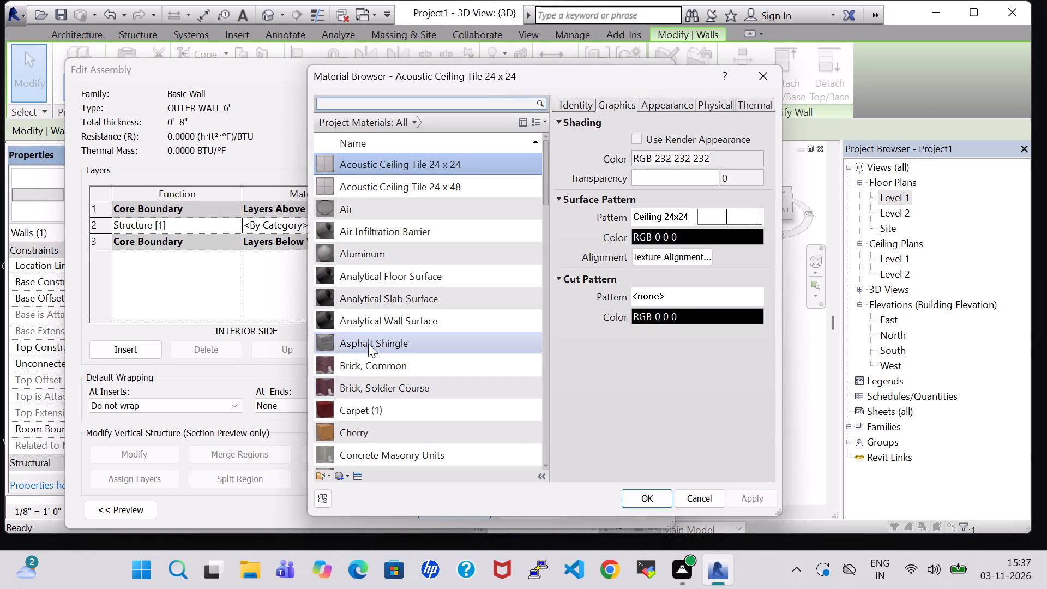
scroll(407, 314, up, 3)
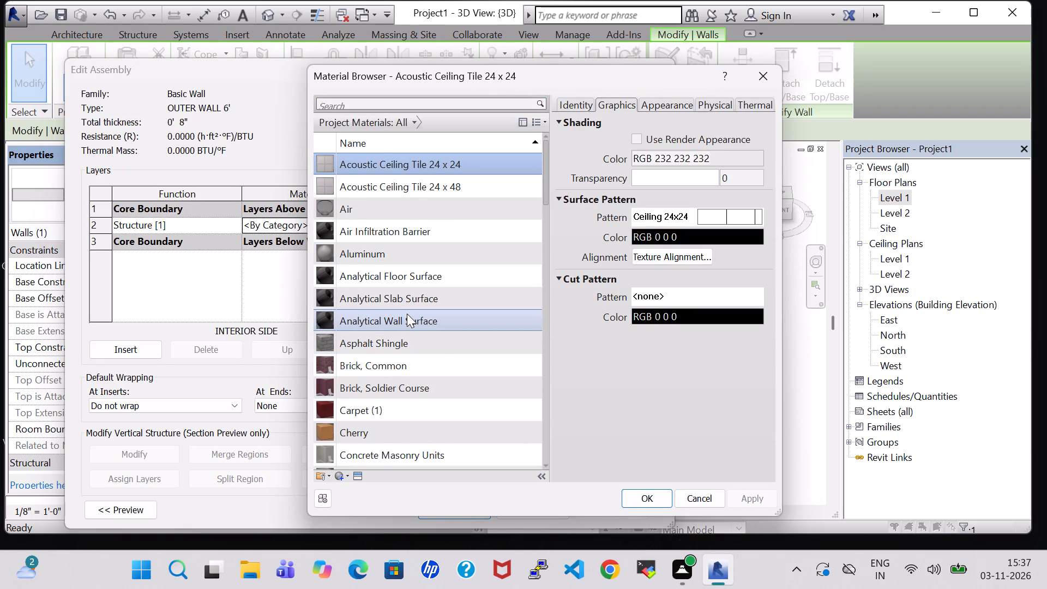
scroll(407, 314, down, 12)
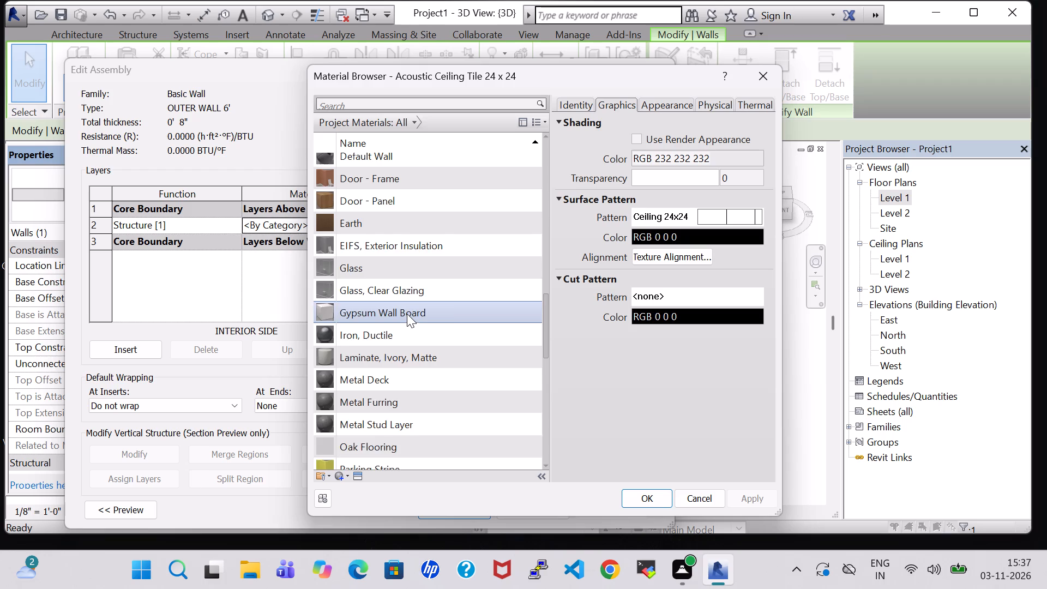
scroll(407, 314, up, 10)
click(390, 224)
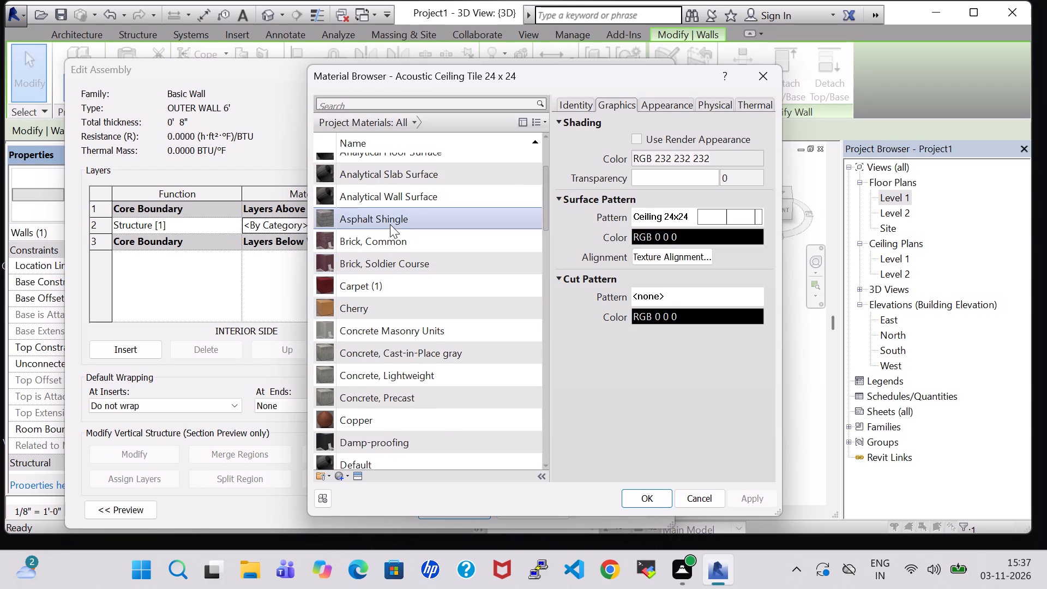
click(644, 502)
click(473, 510)
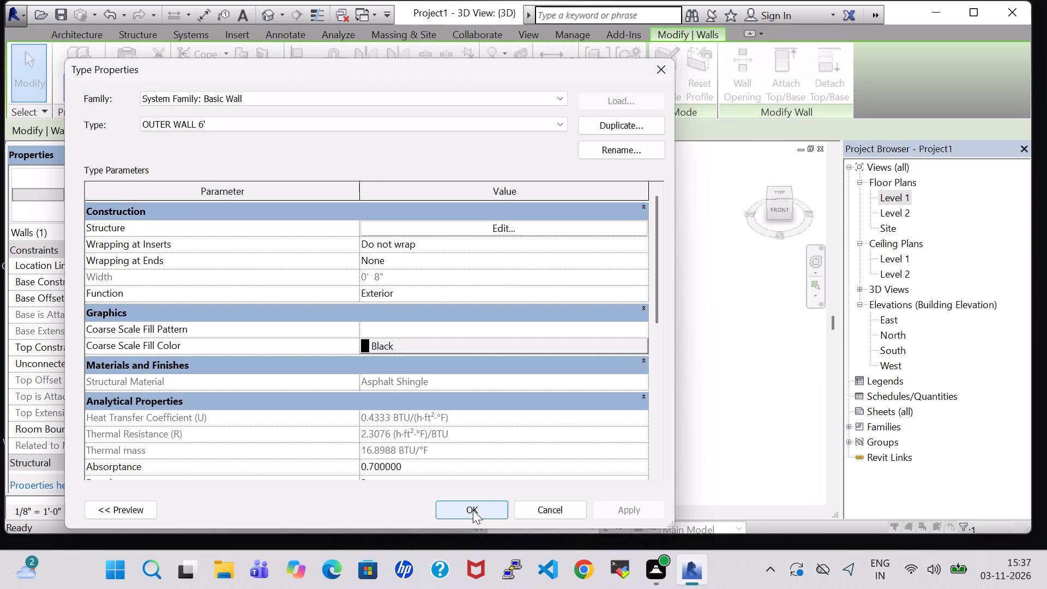
click(473, 510)
click(590, 410)
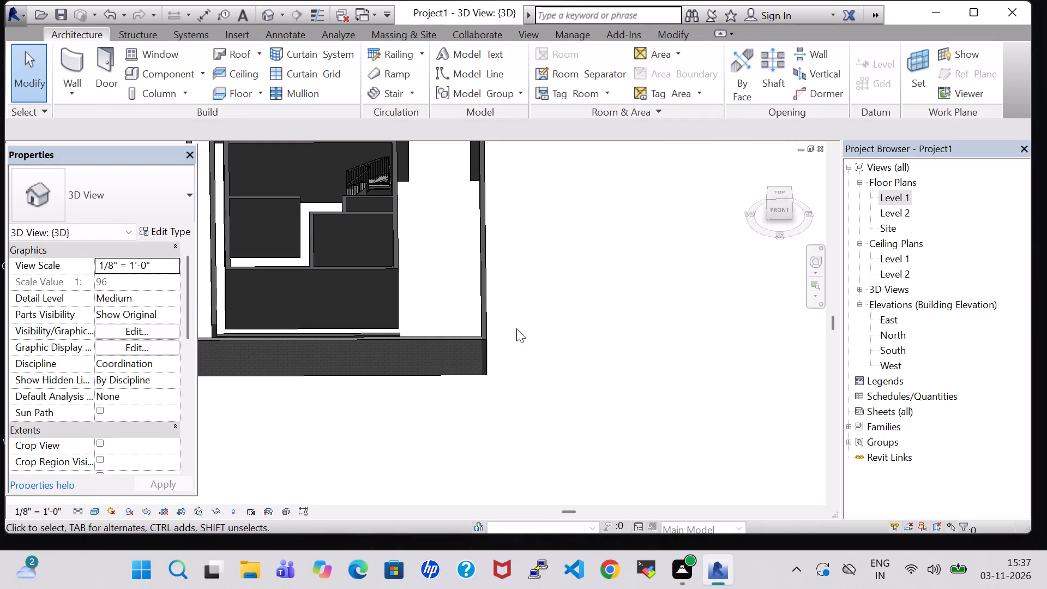
Change the west and east outer boundary walls from Generic - 8" to the OUTER WALL 6' type.
shift+middle_drag(350, 441, 329, 366)
shift+scroll(350, 441, up, 1)
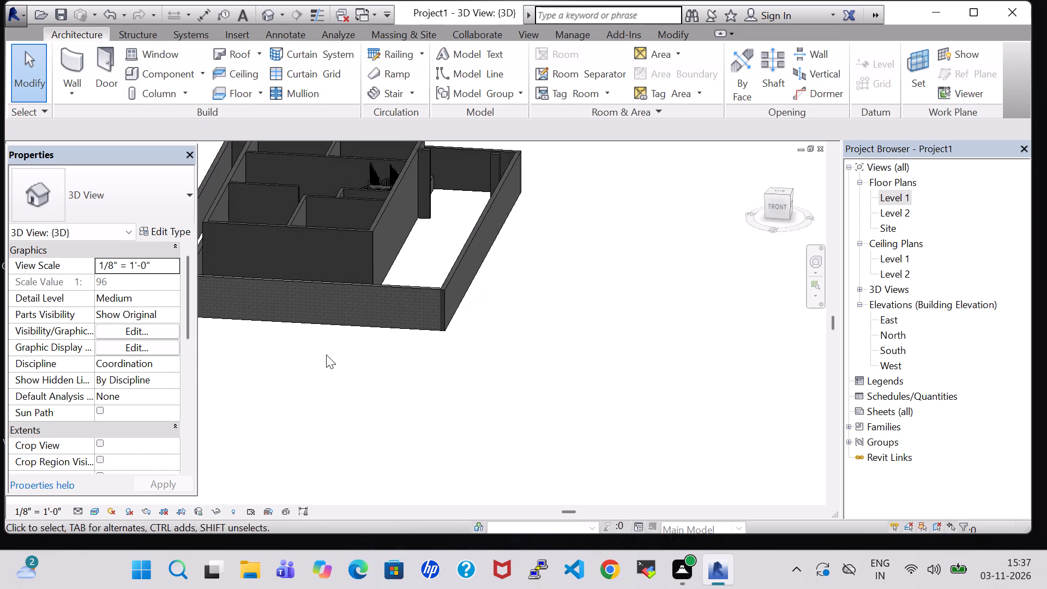
middle_drag(324, 353, 386, 363)
middle_click(386, 362)
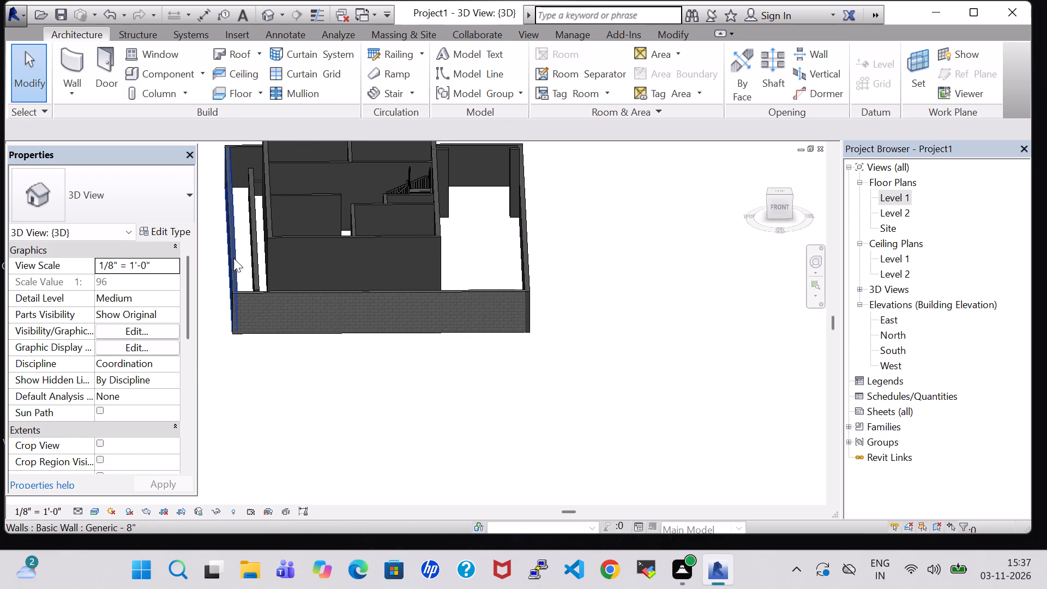
click(233, 258)
click(136, 194)
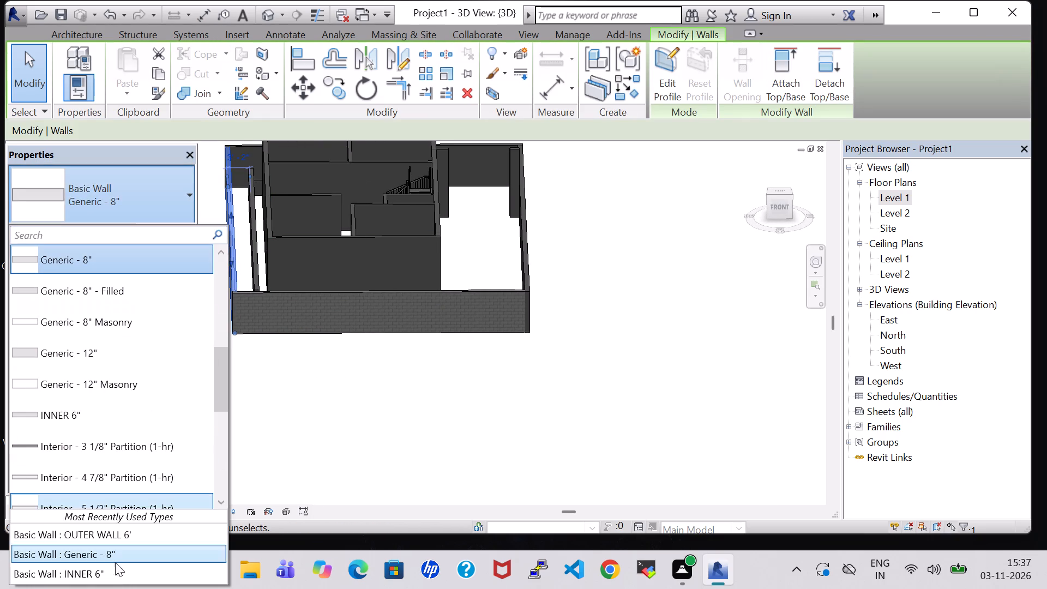
click(108, 537)
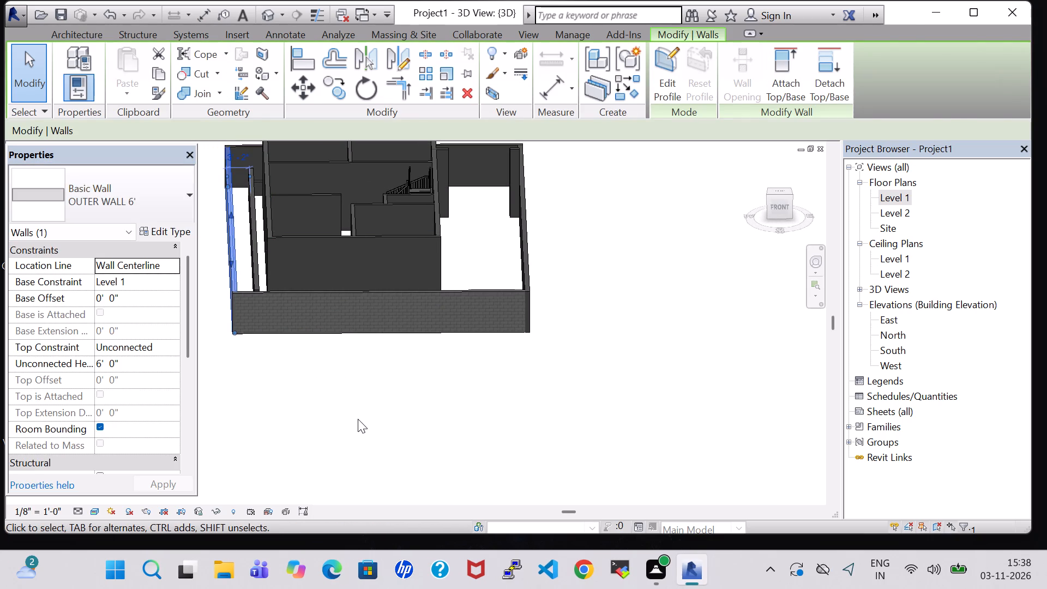
click(358, 419)
click(528, 228)
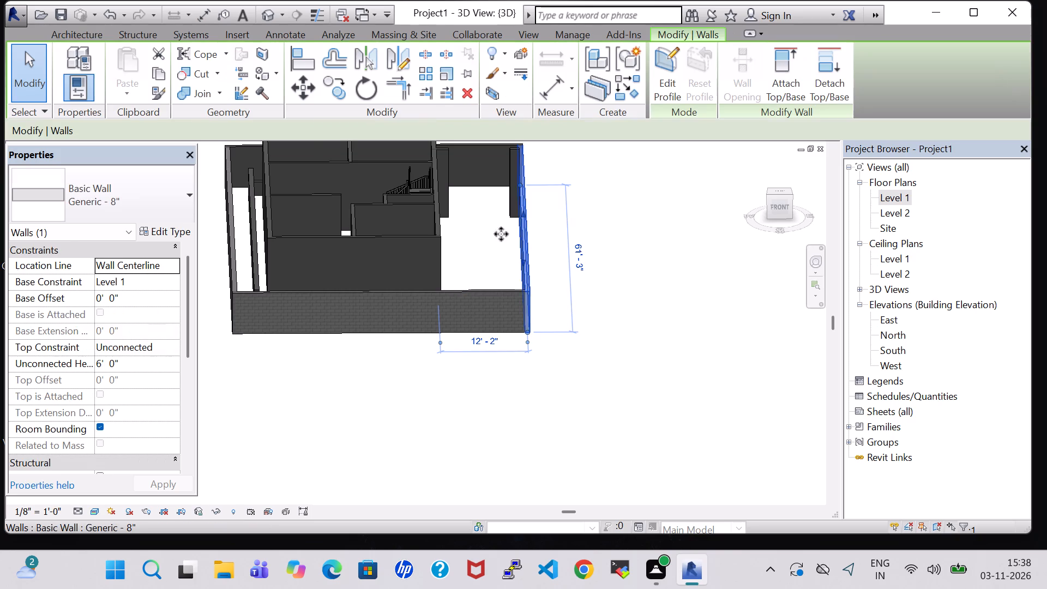
click(96, 197)
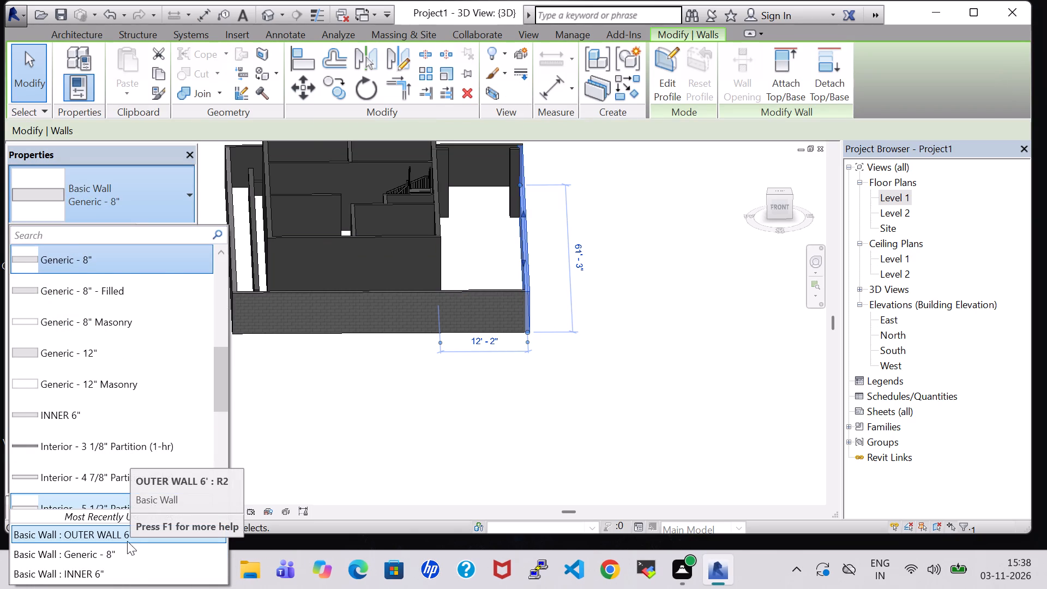
click(115, 538)
click(444, 447)
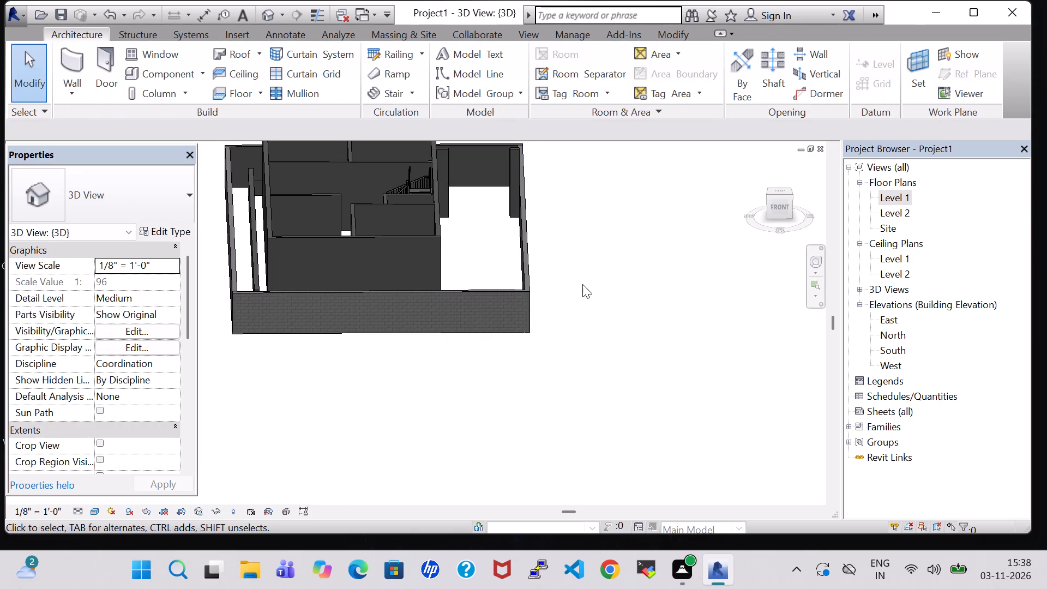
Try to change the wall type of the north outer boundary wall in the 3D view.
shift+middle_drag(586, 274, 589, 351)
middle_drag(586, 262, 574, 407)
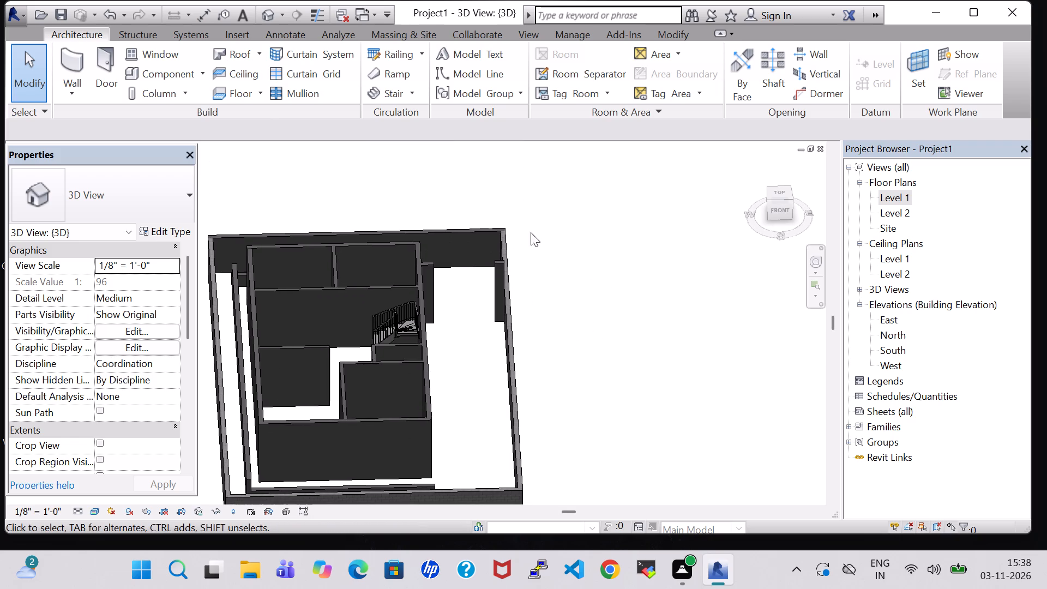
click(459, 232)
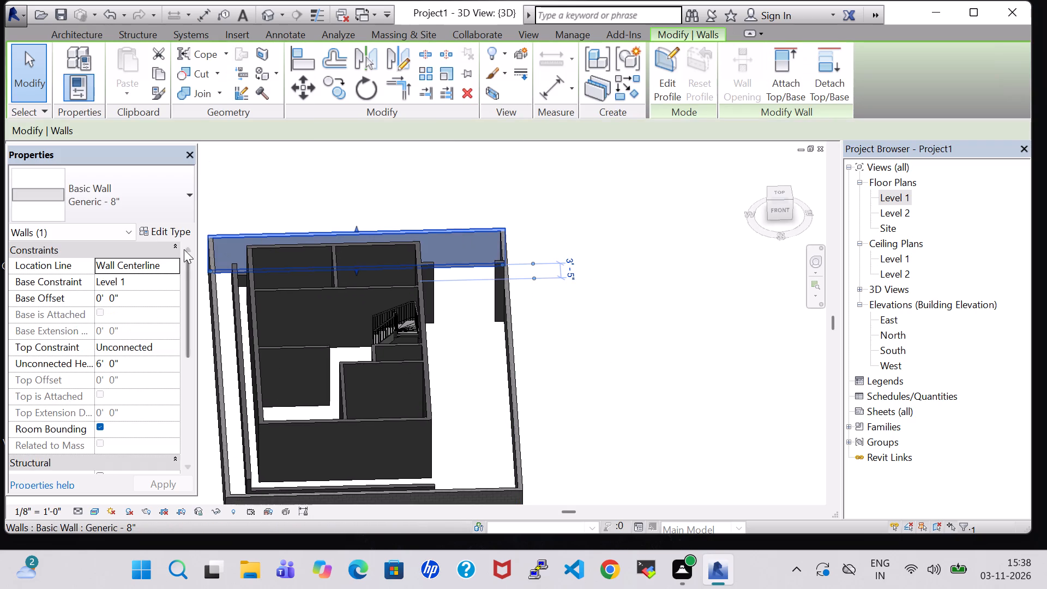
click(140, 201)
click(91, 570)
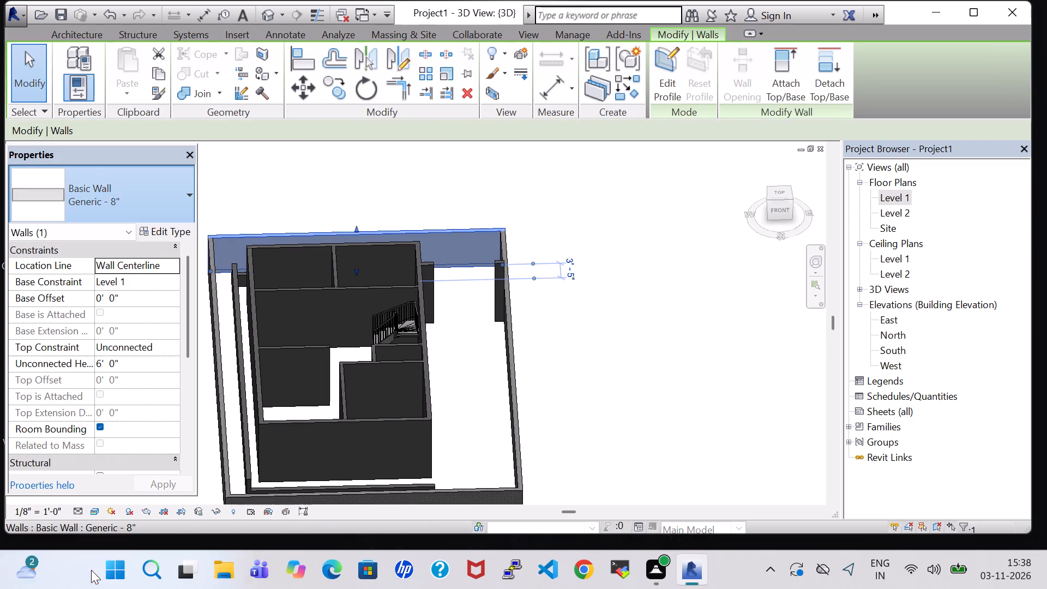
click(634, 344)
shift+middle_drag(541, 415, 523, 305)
On the Level 1 plan, split the south outer wall near the low inner wall's east end and delete the eastern segment.
double_click(906, 189)
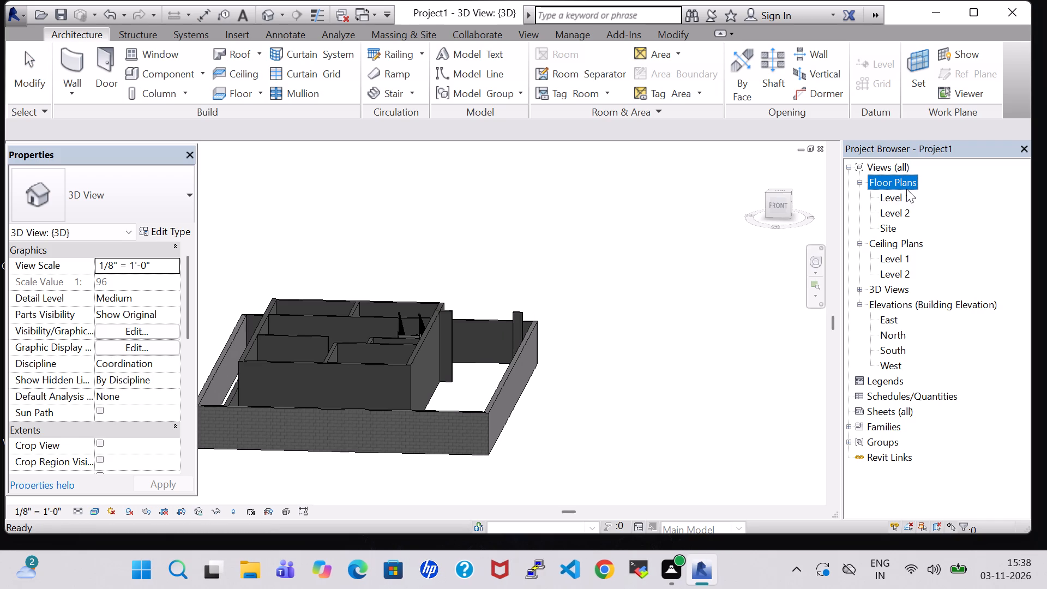
double_click(894, 188)
double_click(896, 192)
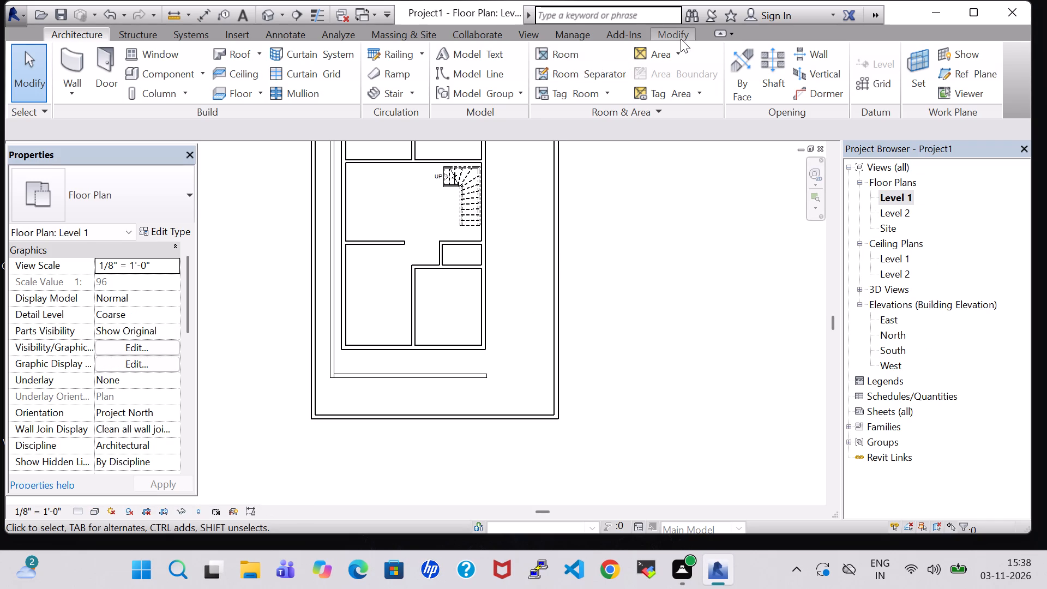
click(679, 37)
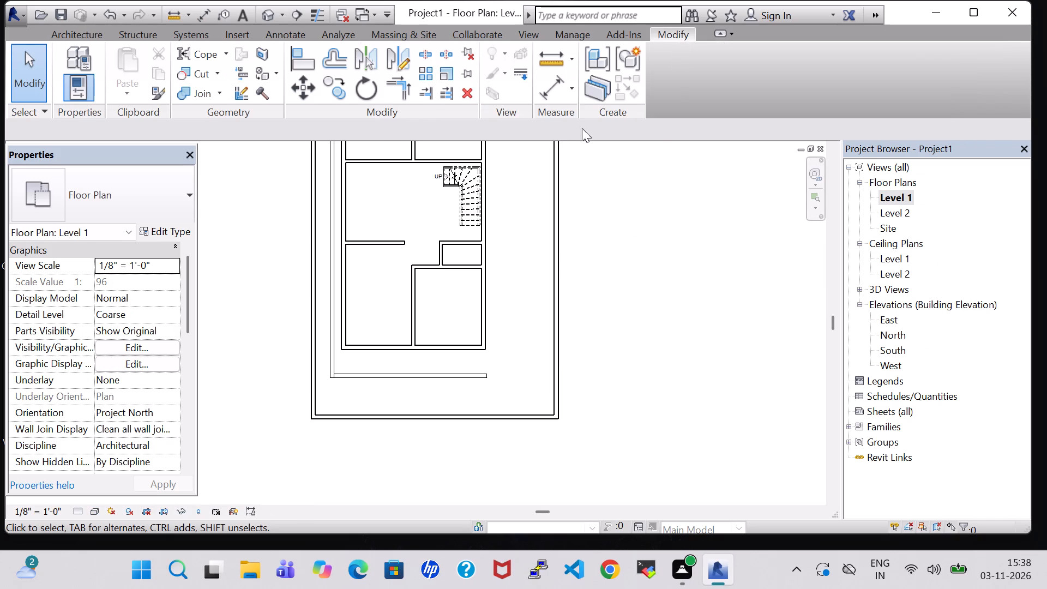
click(427, 47)
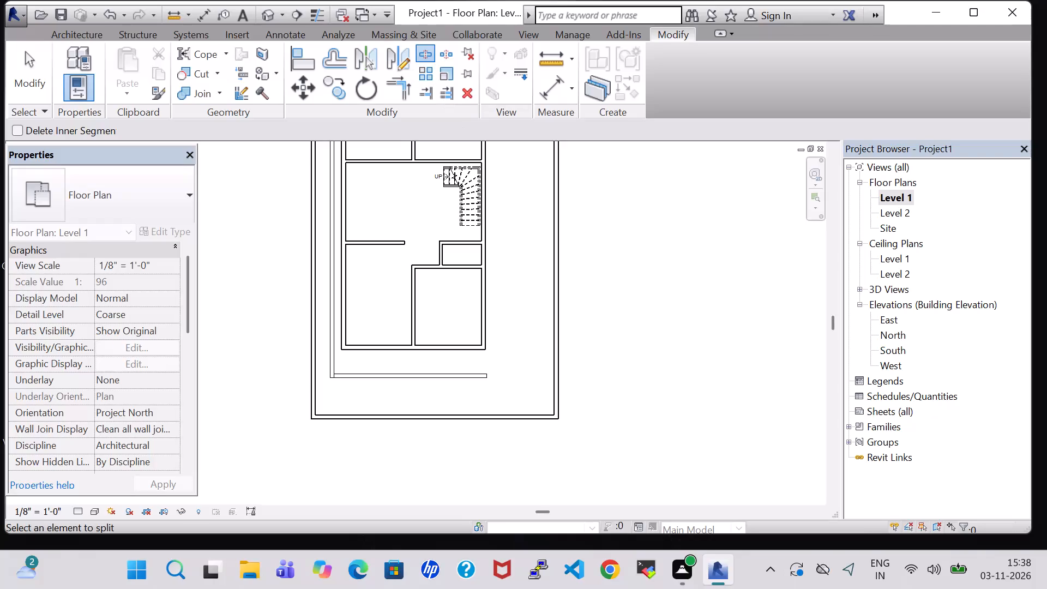
click(487, 416)
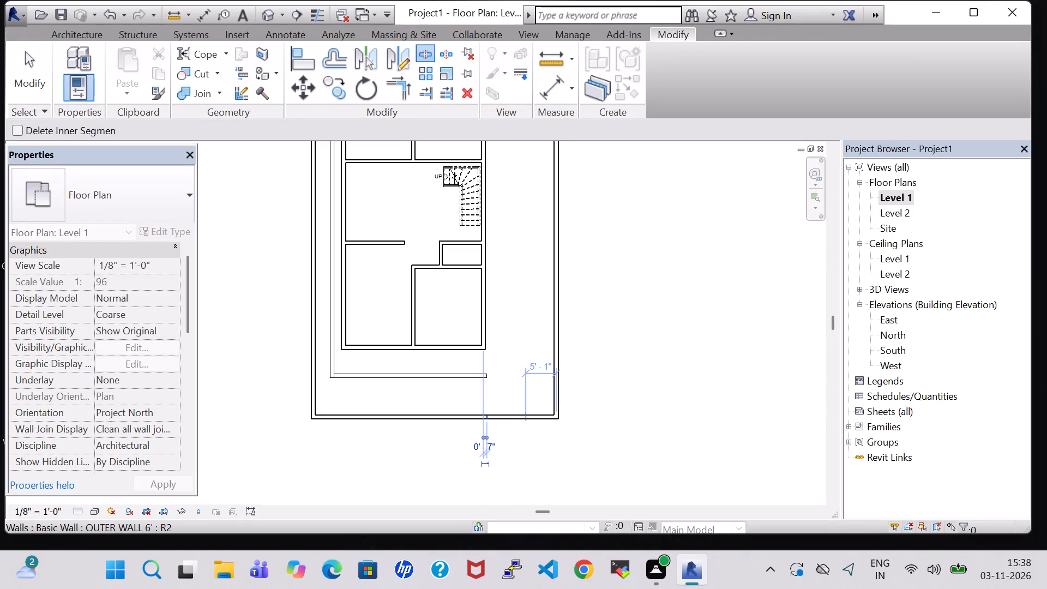
key(Escape)
key(Escape)
key(Escape)
click(525, 419)
key(Delete)
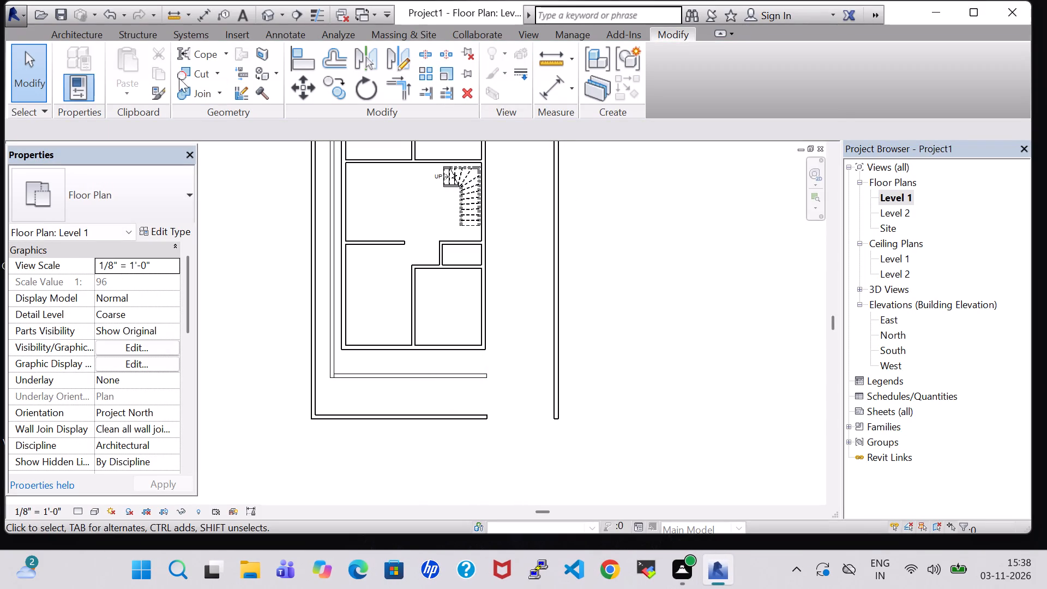
Create a railing about 25' 9 1/2" long along the centre of the low south wall, from its west corner to its east end.
click(62, 35)
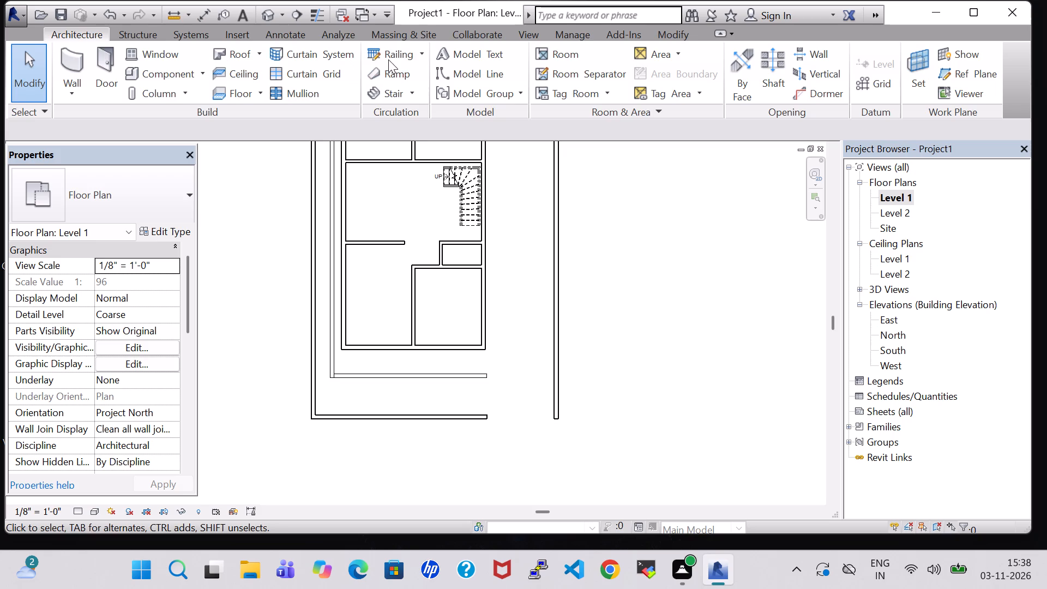
click(387, 55)
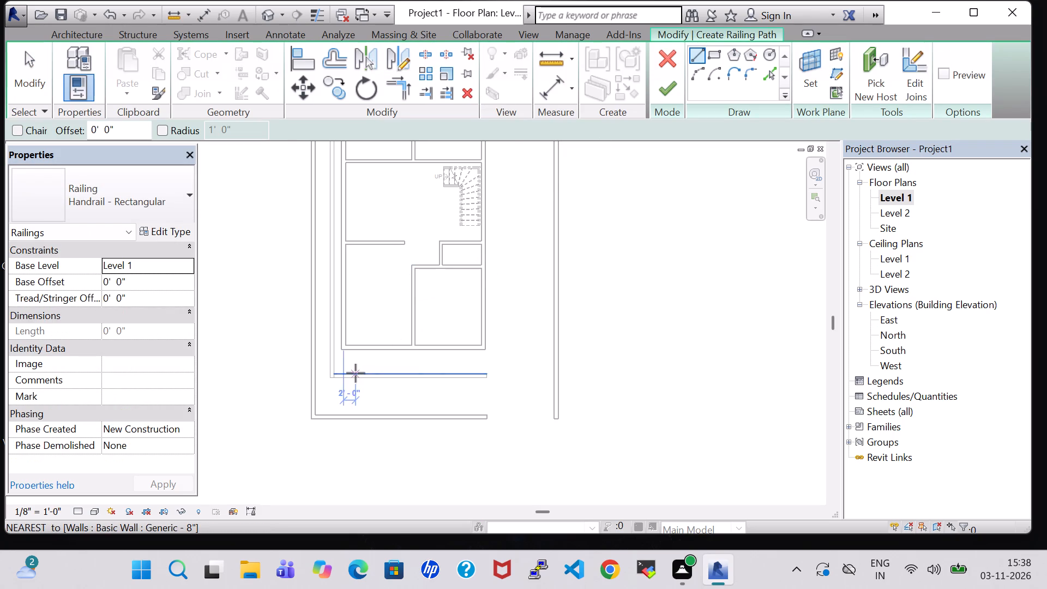
scroll(356, 373, up, 8)
middle_drag(356, 373, 394, 288)
scroll(356, 373, up, 1)
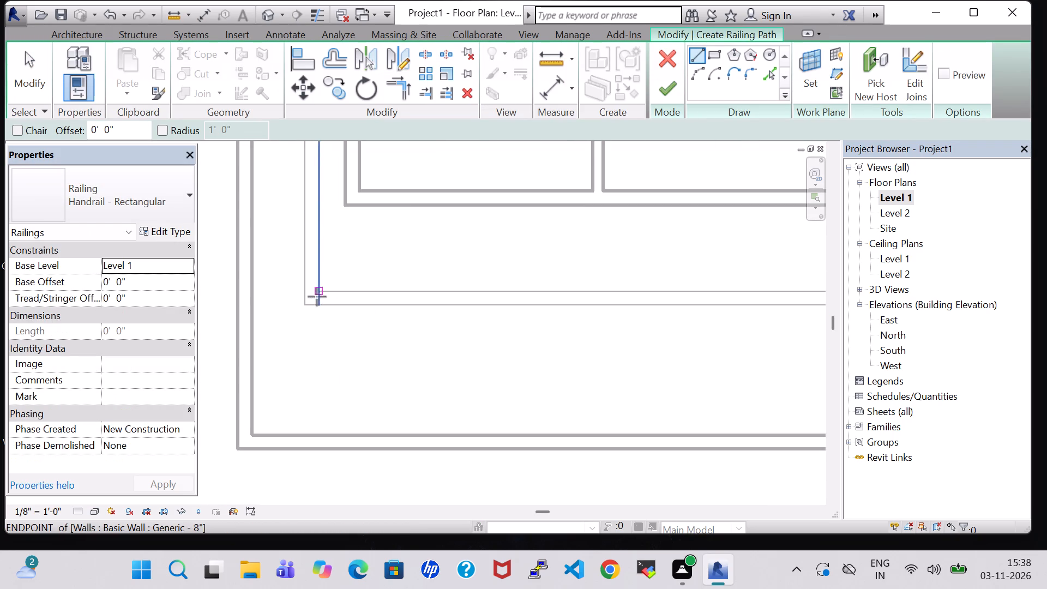
click(314, 299)
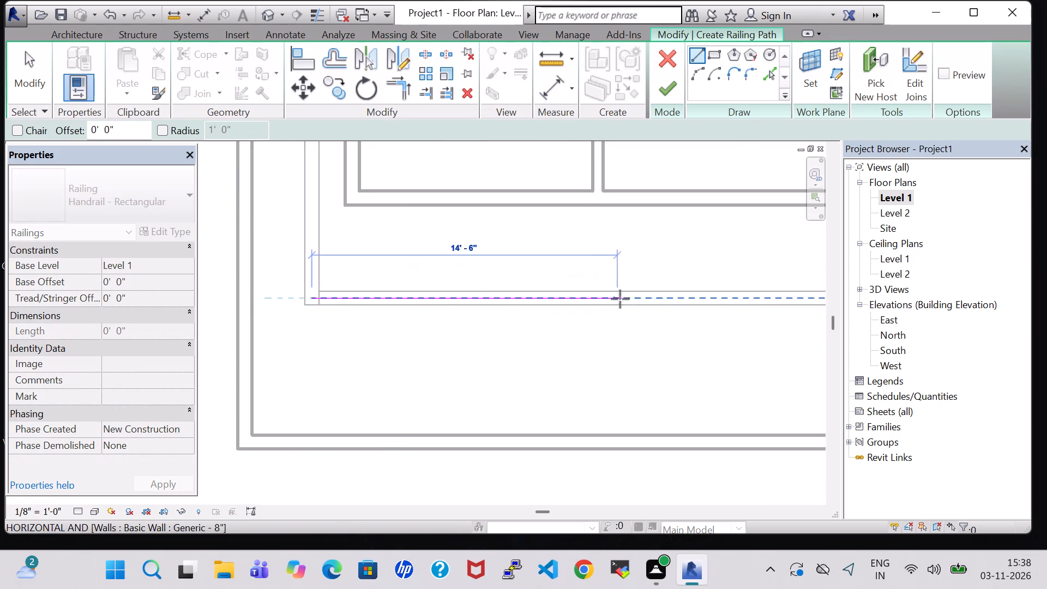
middle_drag(652, 298, 393, 291)
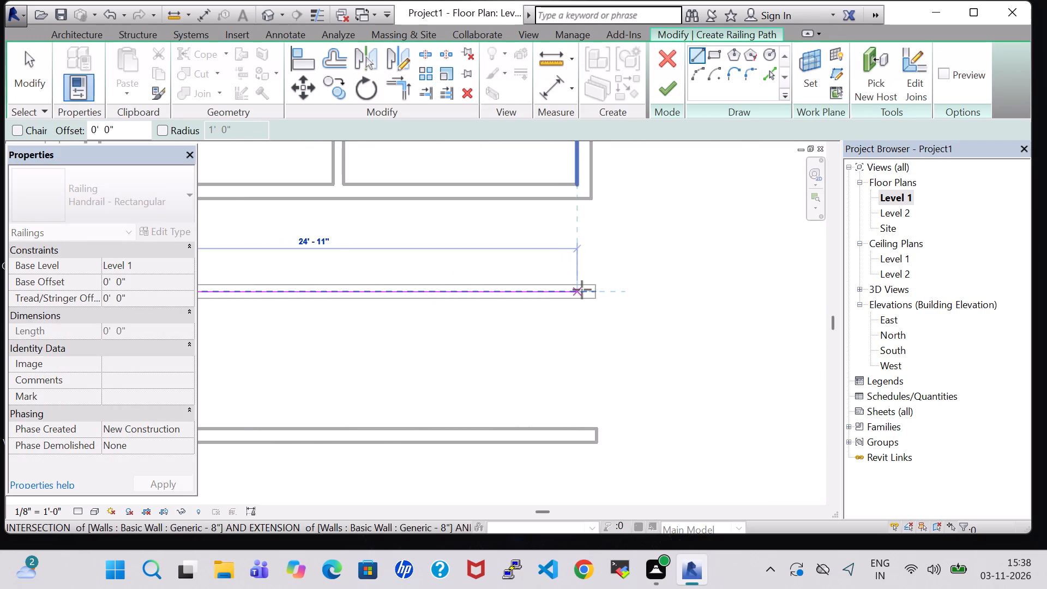
click(595, 291)
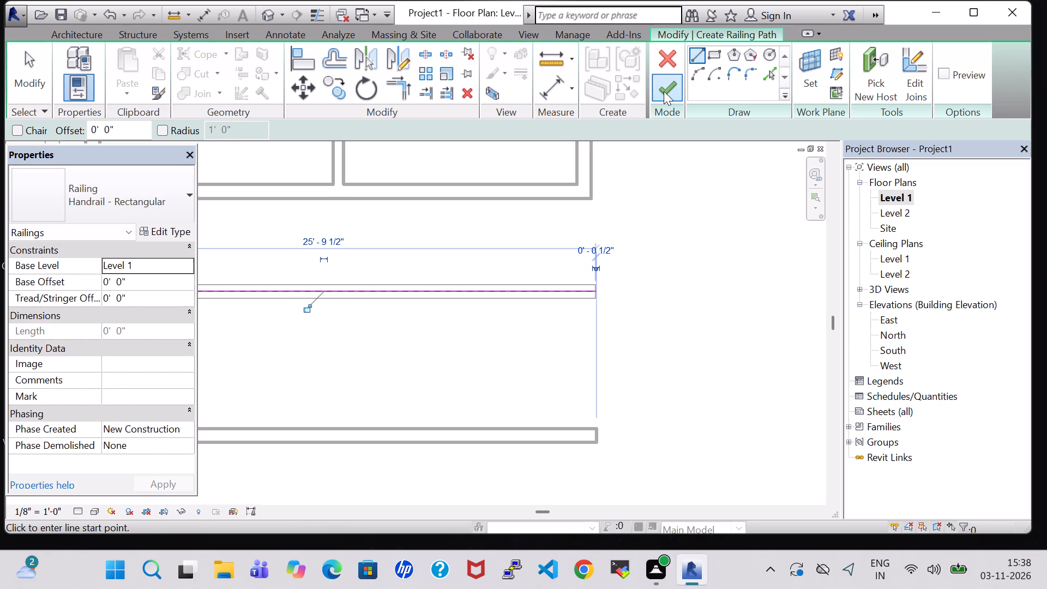
click(664, 91)
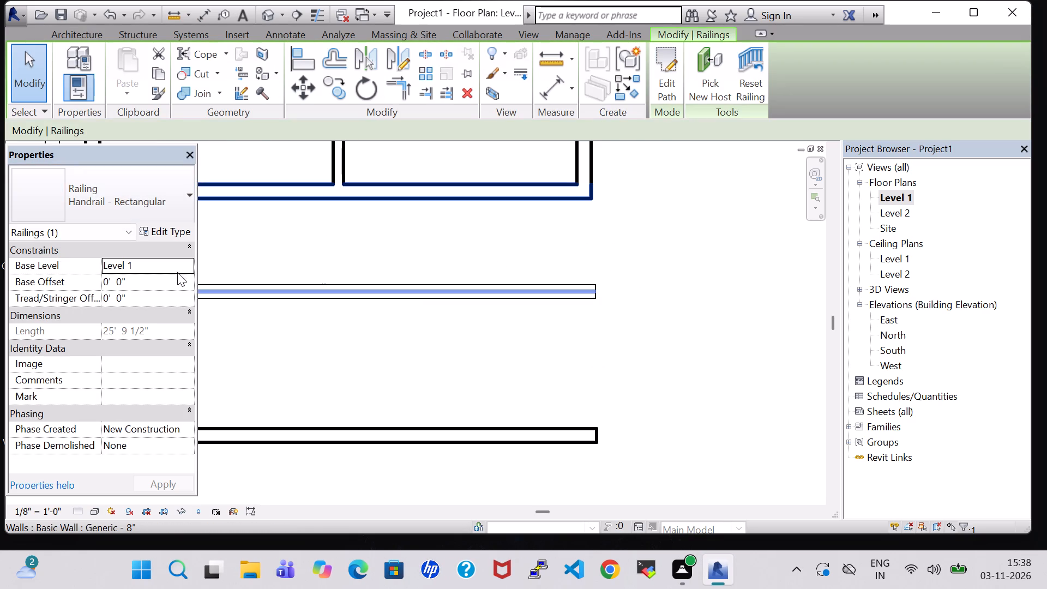
Change the new railing's type to Glass Panel - Bottom Fill and set its base offset to 2' 0".
click(157, 195)
scroll(124, 255, up, 3)
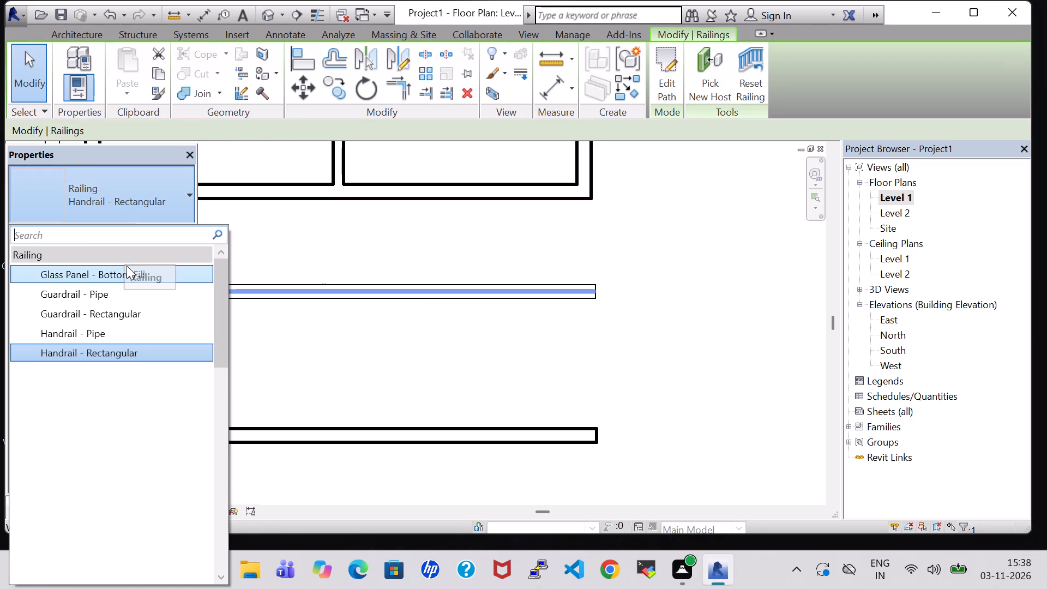
click(90, 271)
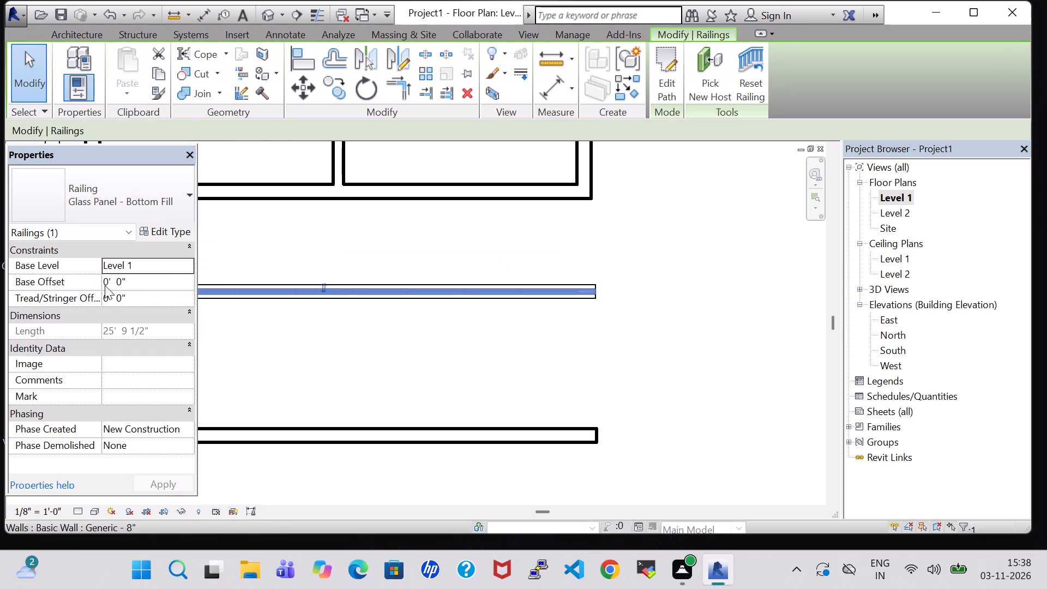
click(110, 285)
key(BackSpace)
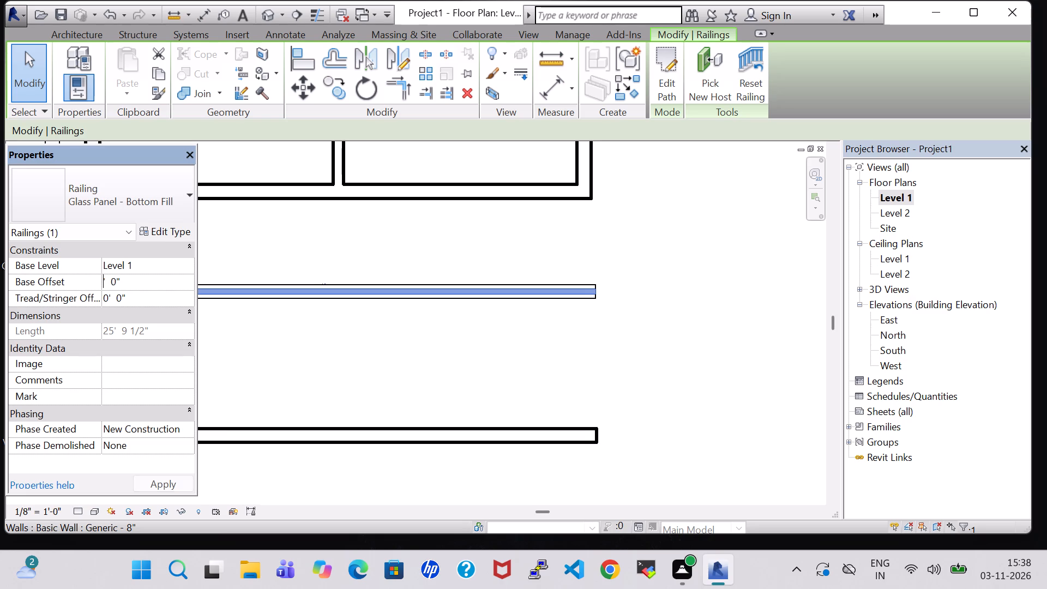
key(2)
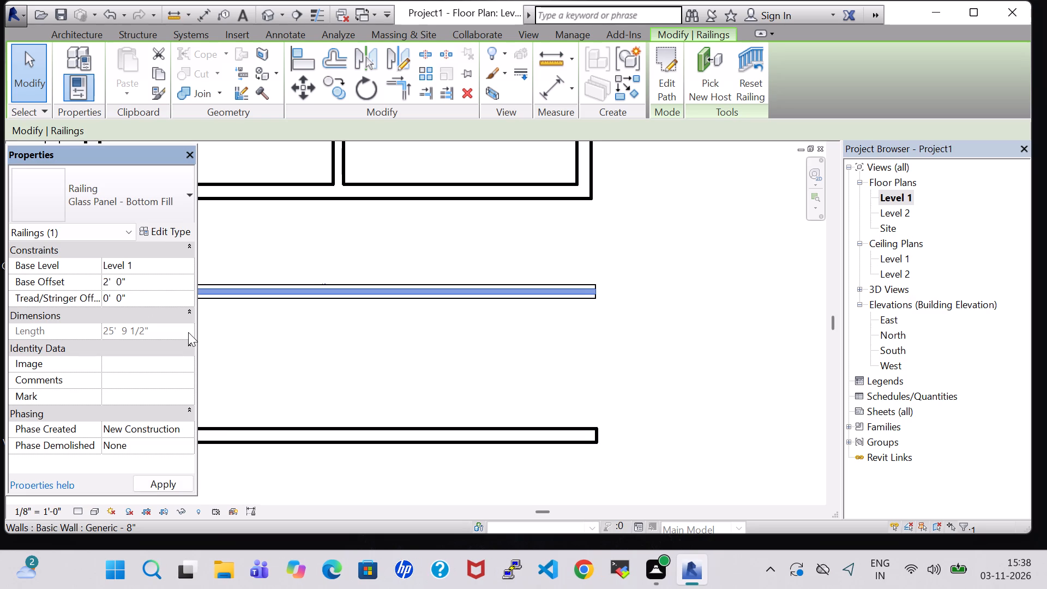
key(Return)
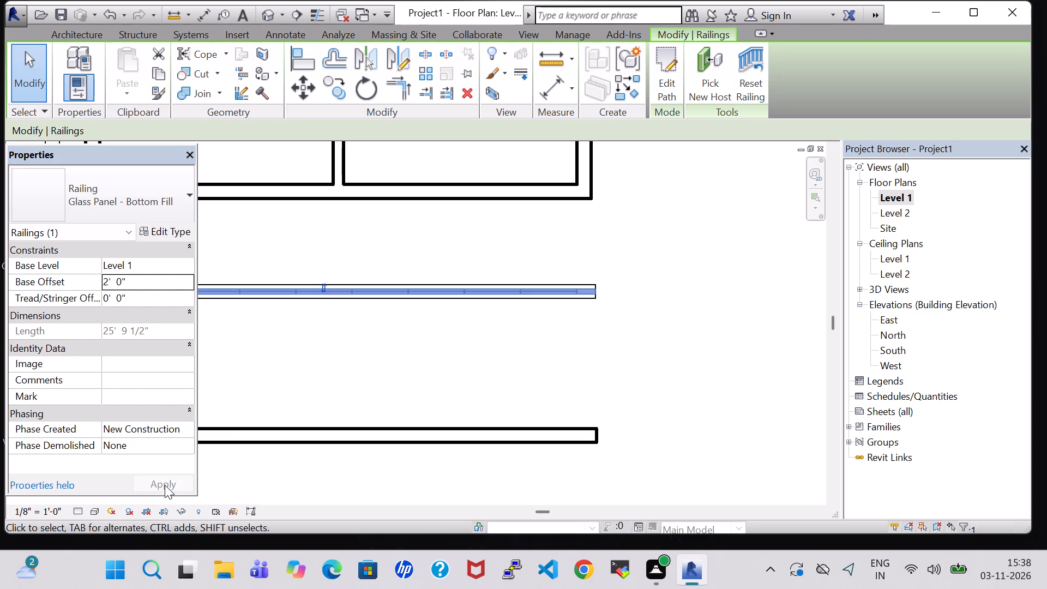
Switch to the 3D view and examine the glass railing on the low south wall.
click(327, 376)
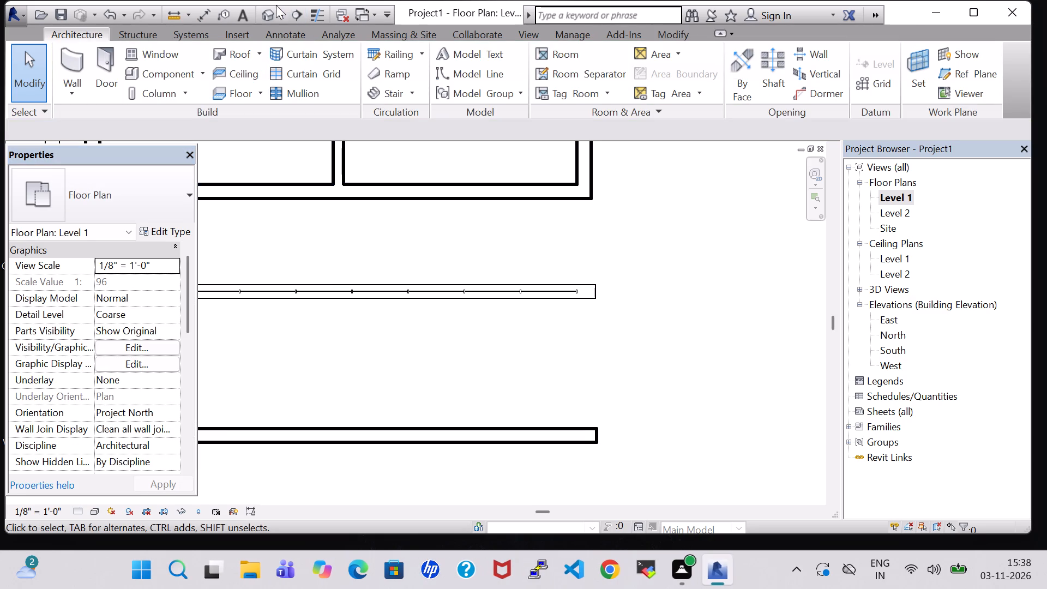
click(263, 18)
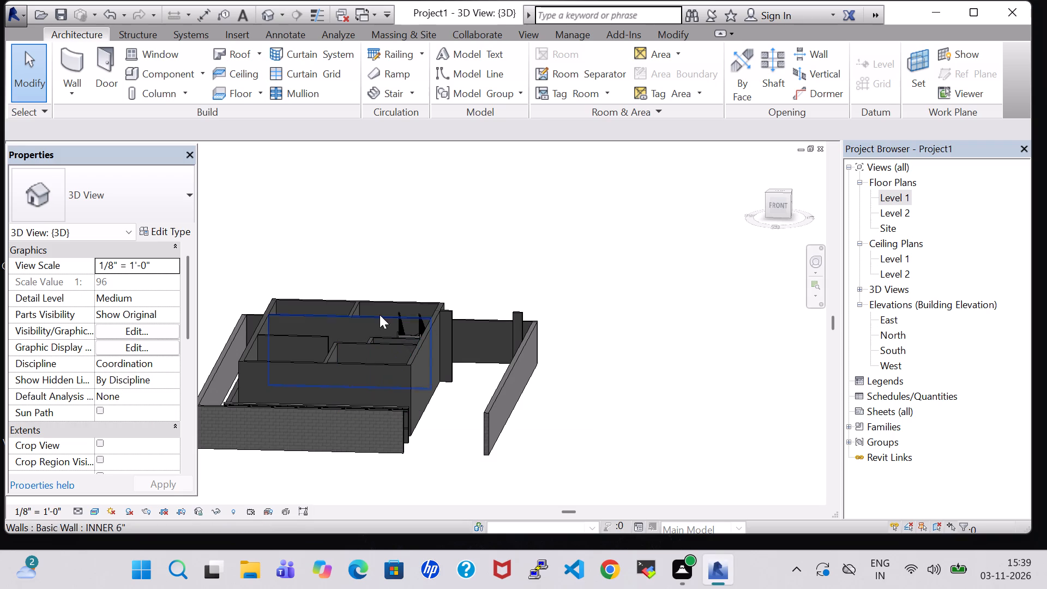
shift+middle_drag(377, 308, 389, 412)
scroll(389, 412, up, 3)
shift+middle_drag(389, 412, 378, 295)
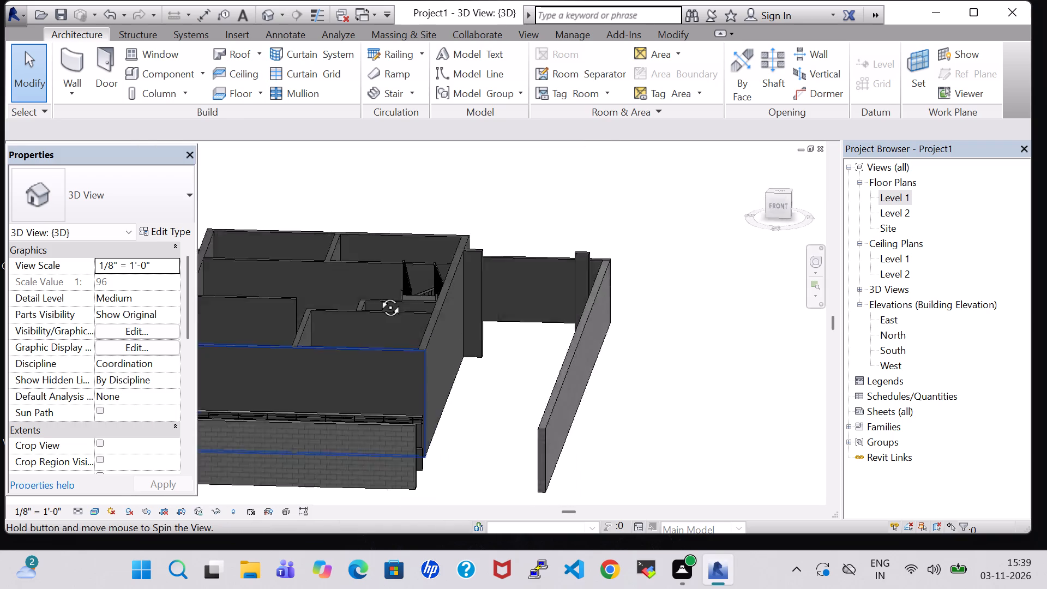
shift+middle_drag(378, 295, 484, 394)
middle_drag(466, 383, 478, 185)
shift+middle_drag(480, 182, 414, 293)
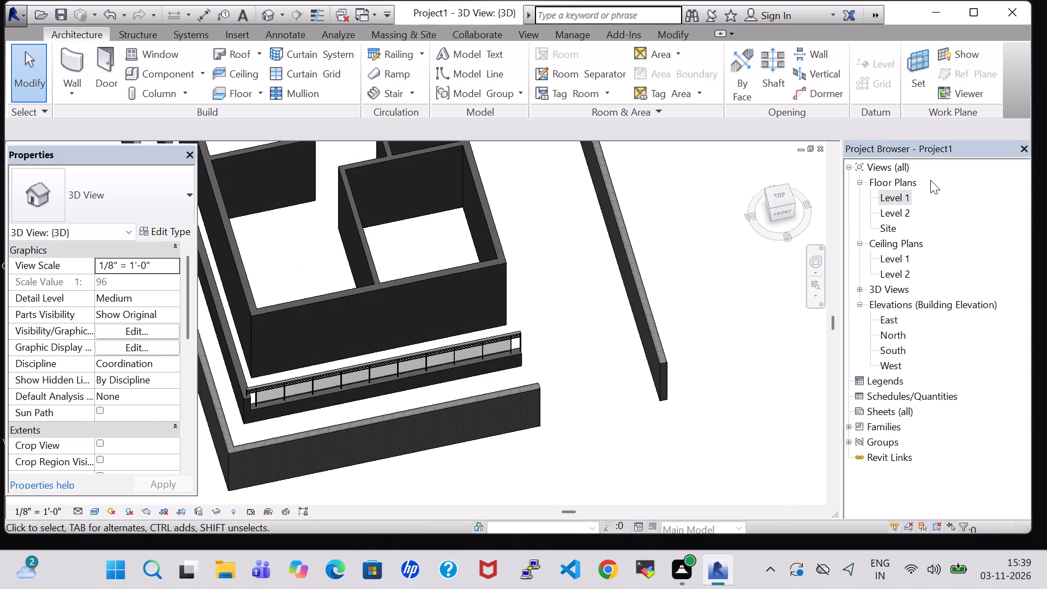
Assign the Cherry material to the structure layer of the low south wall's Generic - 8" wall type.
click(397, 379)
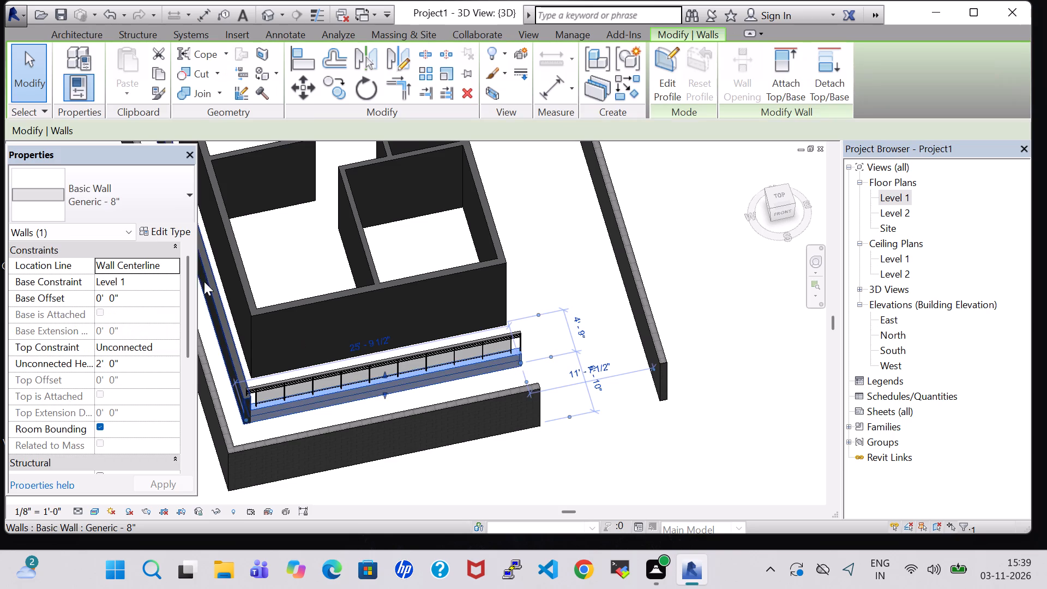
click(165, 230)
click(507, 230)
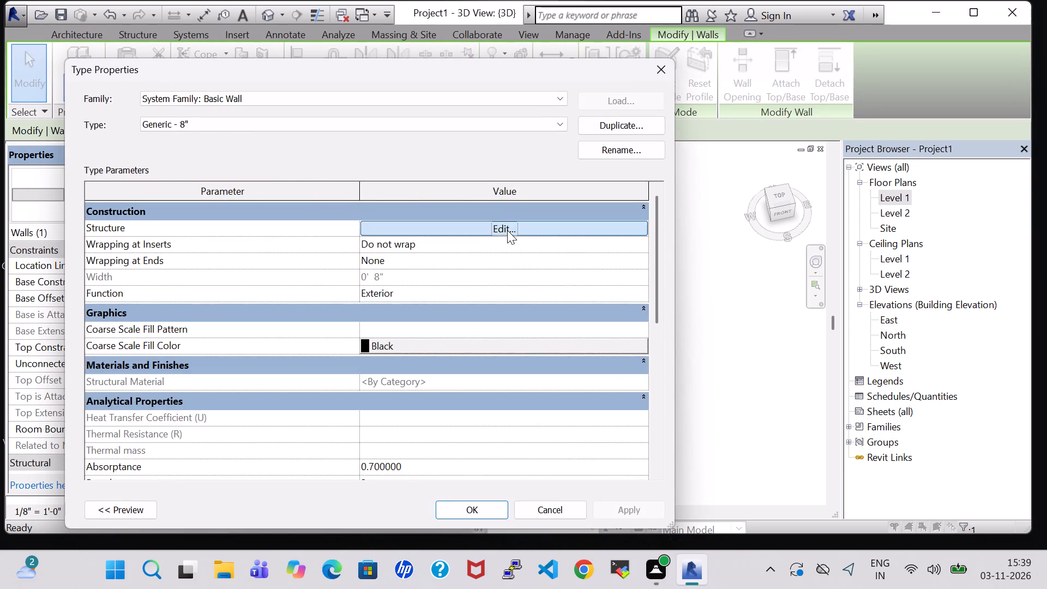
click(366, 220)
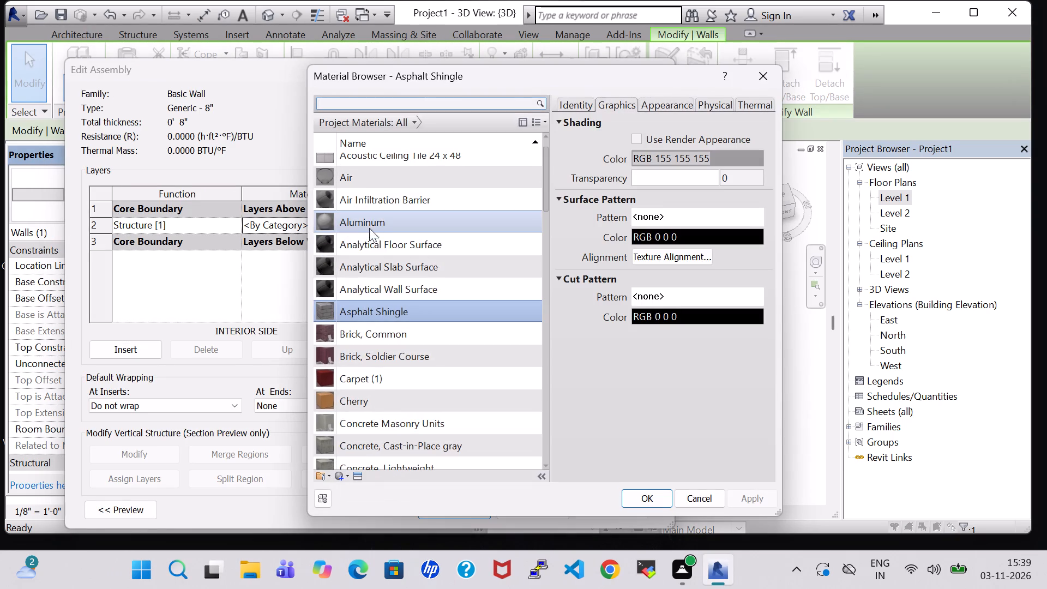
click(369, 395)
click(635, 502)
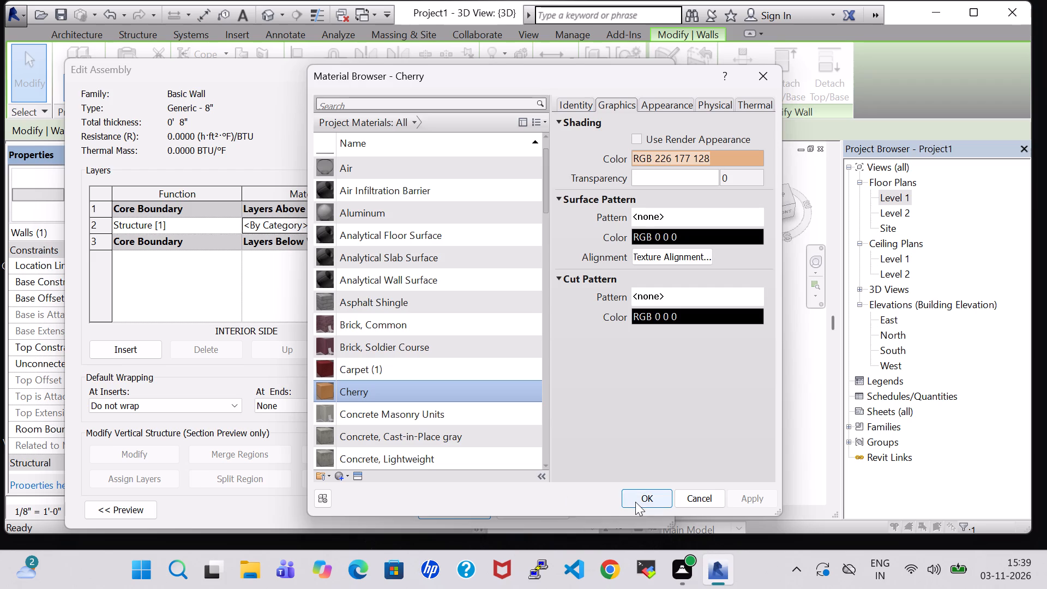
click(454, 503)
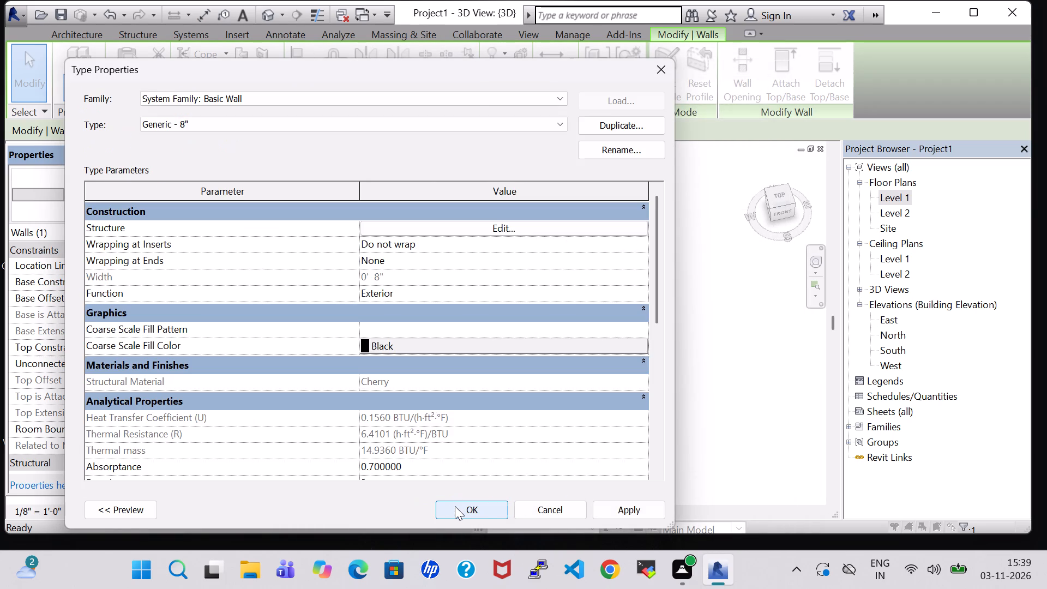
click(455, 506)
click(565, 244)
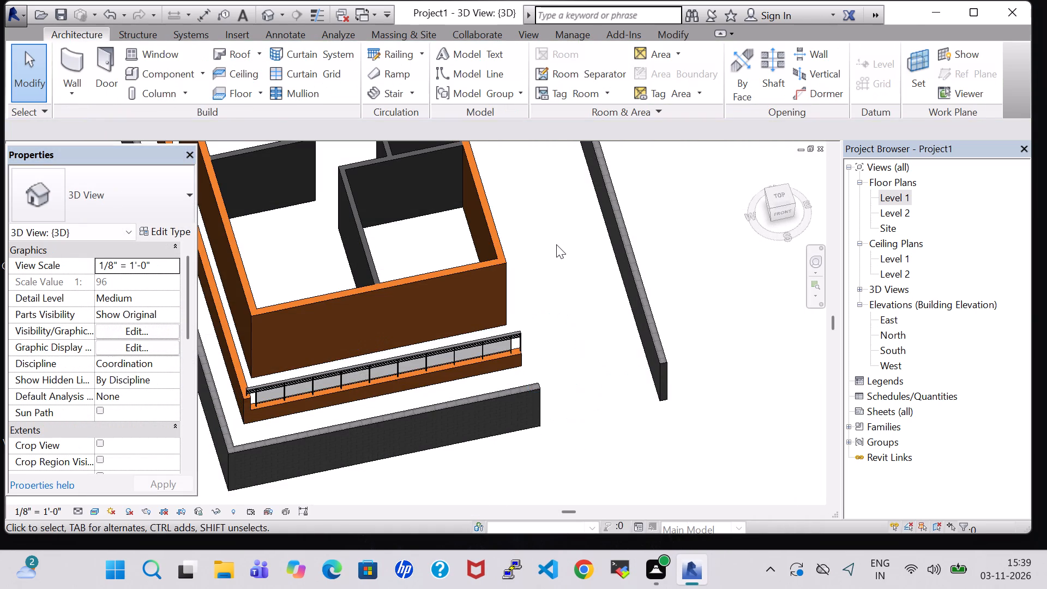
Duplicate the low south wall's type under the name Generic - 2'.
click(414, 372)
click(160, 234)
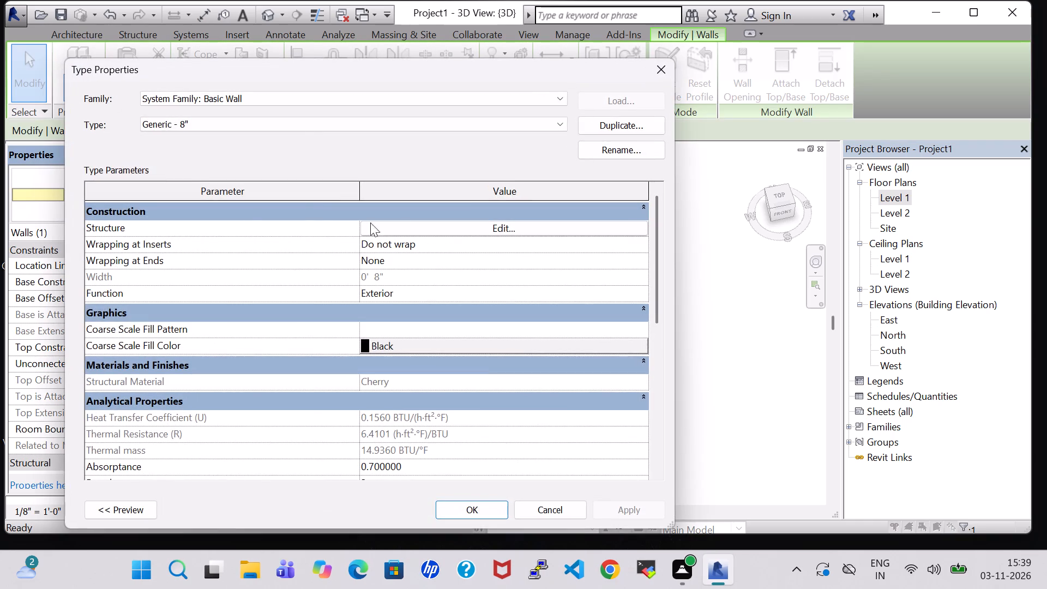
click(603, 127)
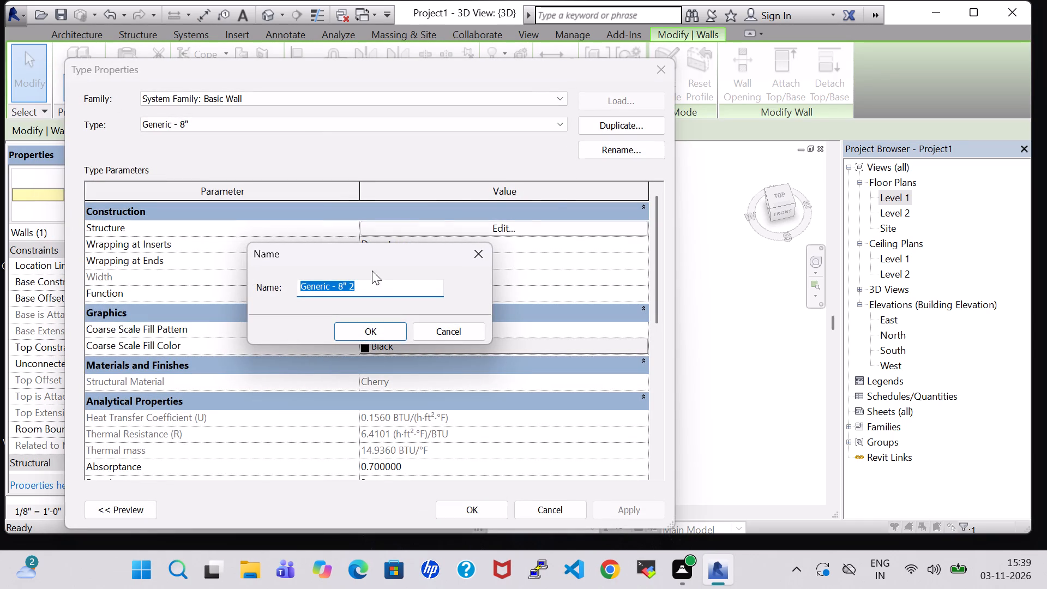
click(370, 289)
key(BackSpace)
key(BackSpace)
key(BackSpace)
key(BackSpace)
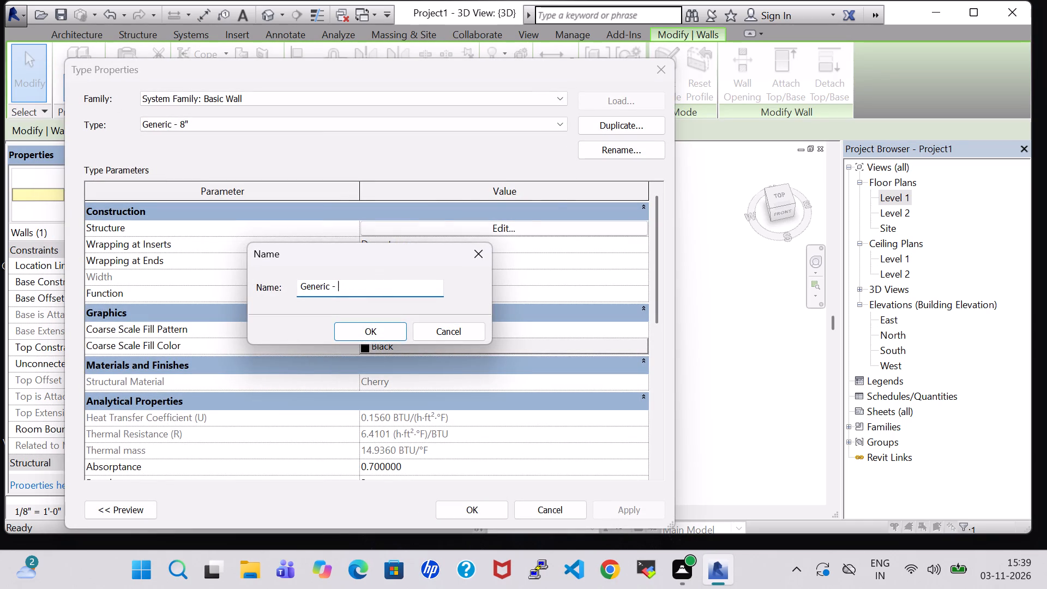
key(2)
key(apostrophe)
click(376, 332)
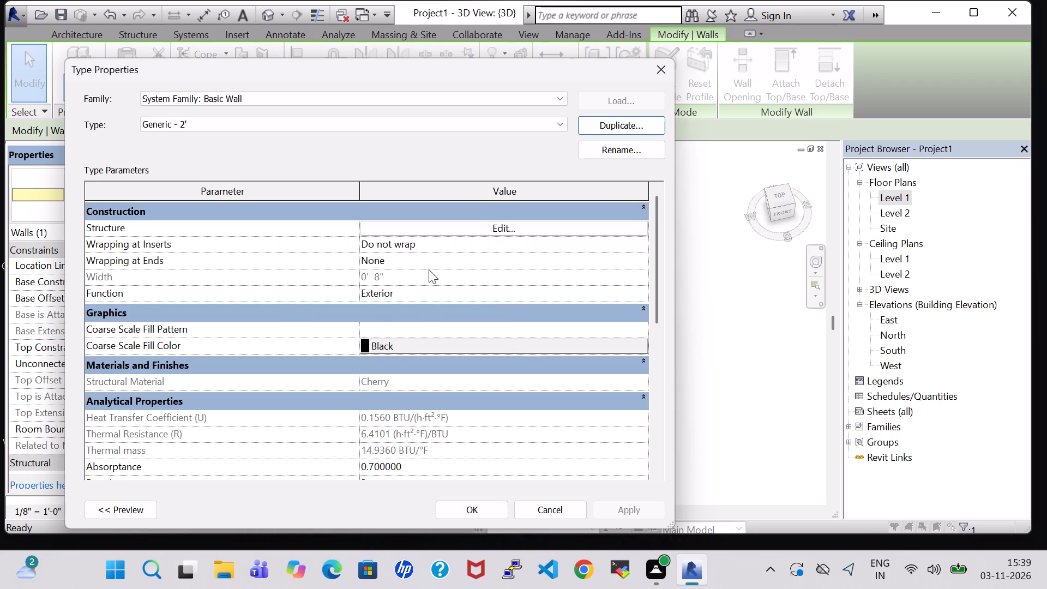
Change the structure layer material of the Generic - 2' wall type to Copper.
click(503, 224)
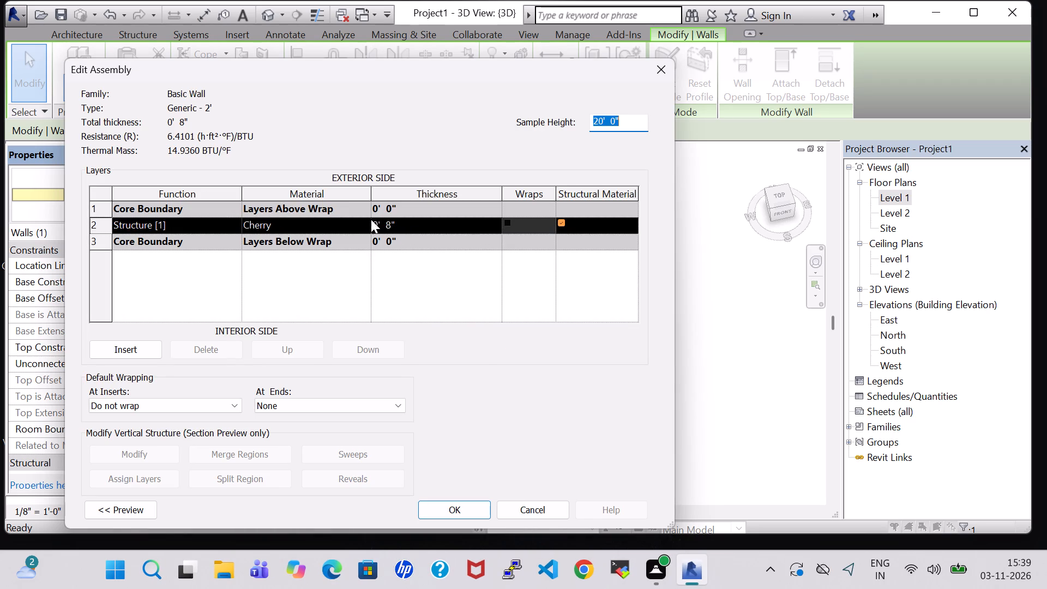
click(367, 221)
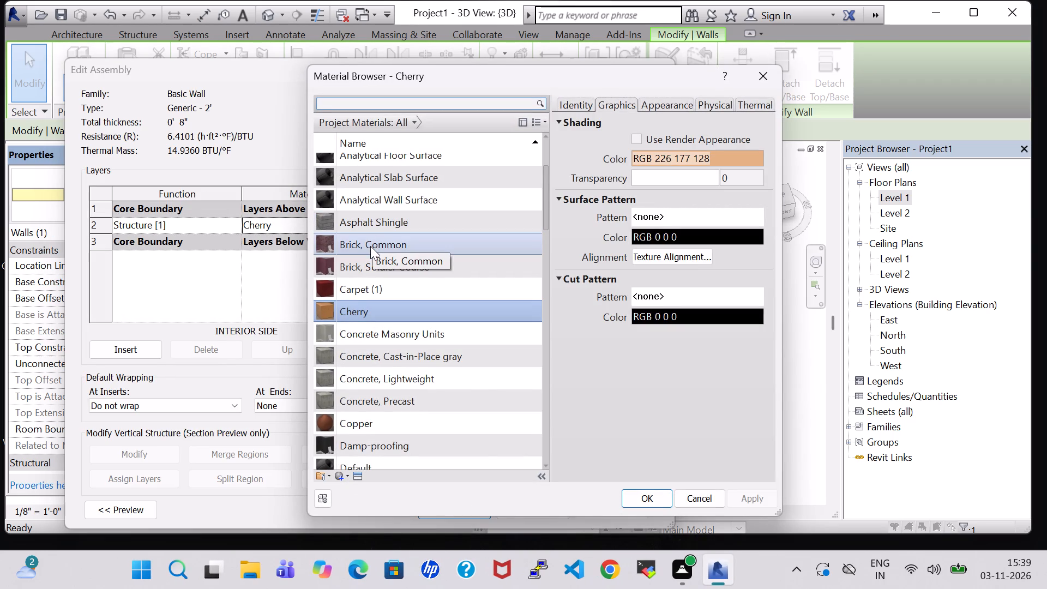
scroll(364, 201, up, 2)
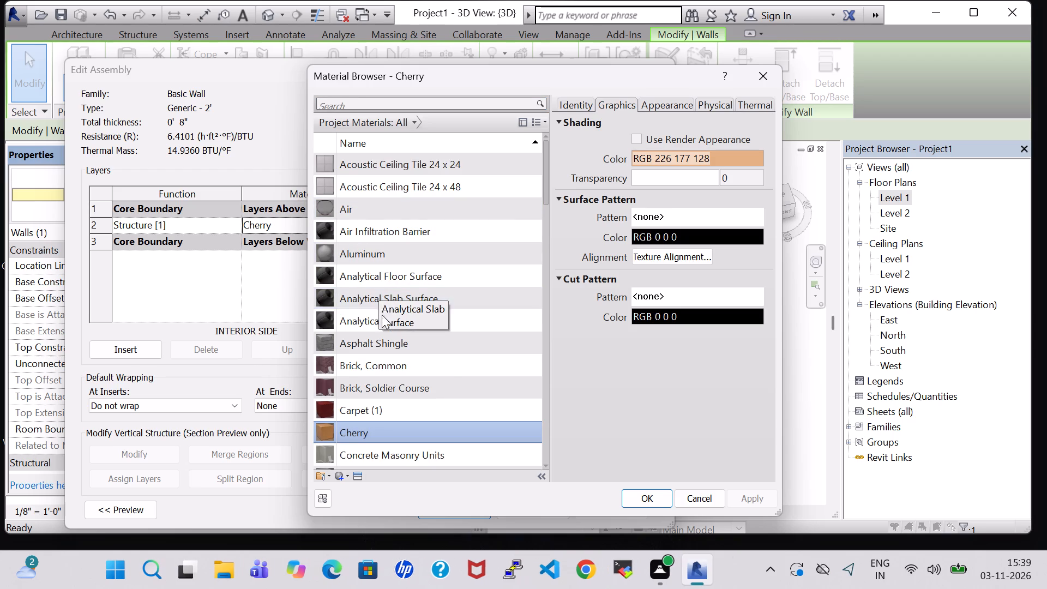
scroll(373, 348, down, 1)
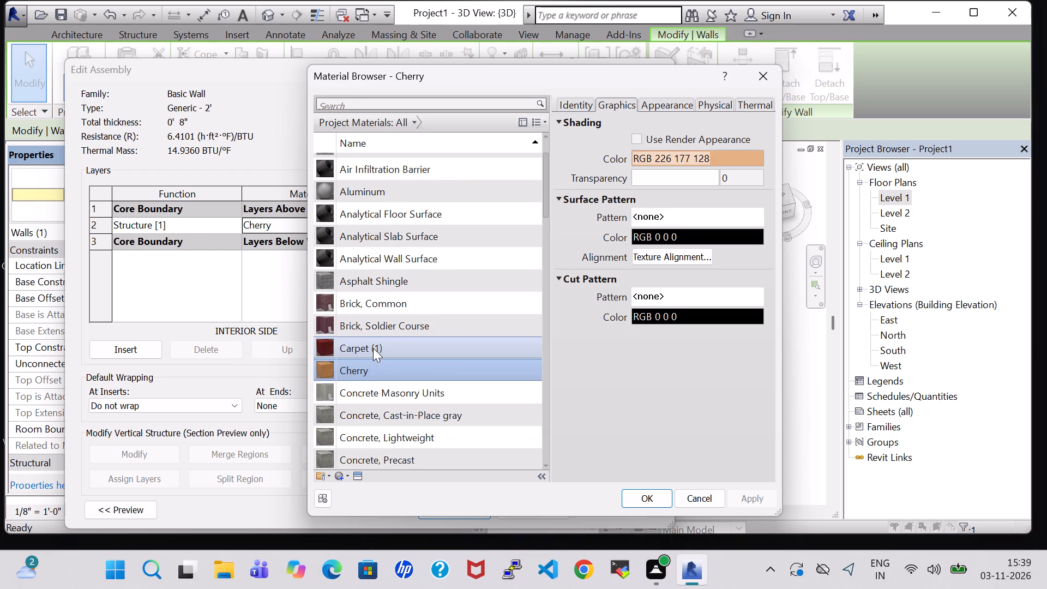
scroll(373, 348, down, 1)
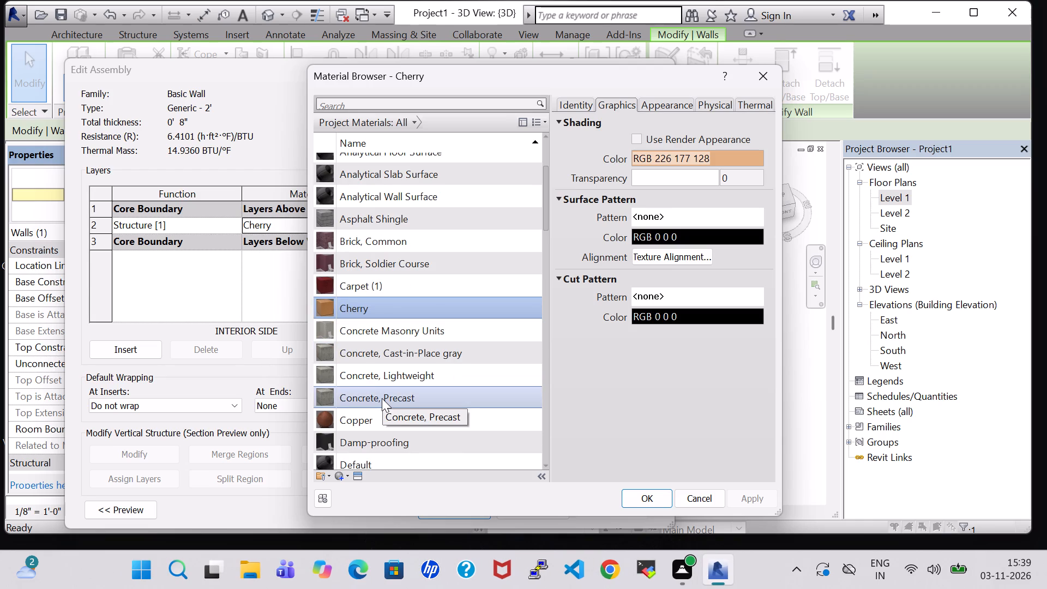
scroll(379, 400, down, 1)
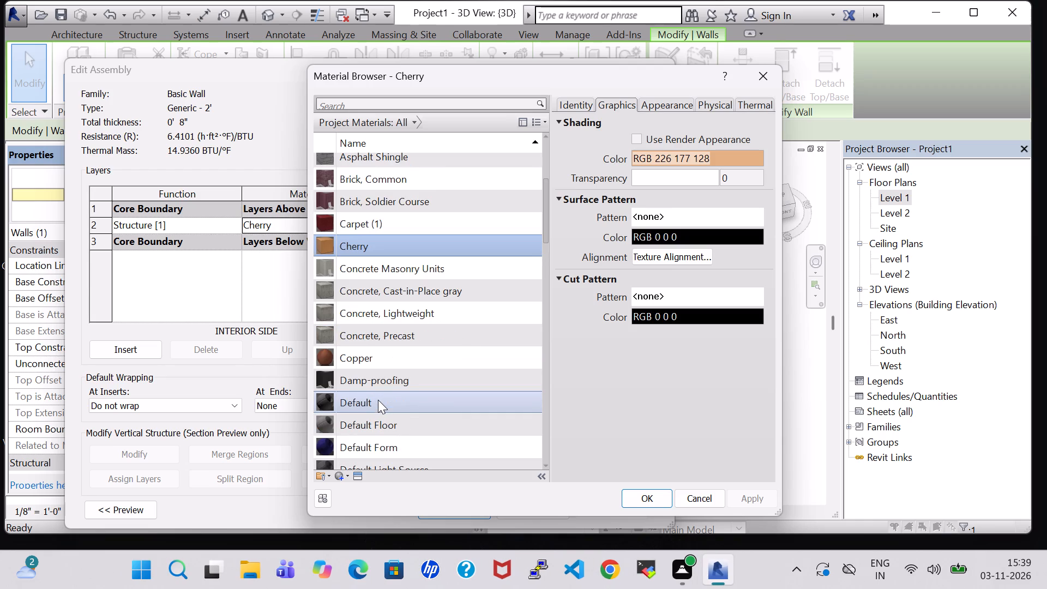
scroll(366, 339, down, 1)
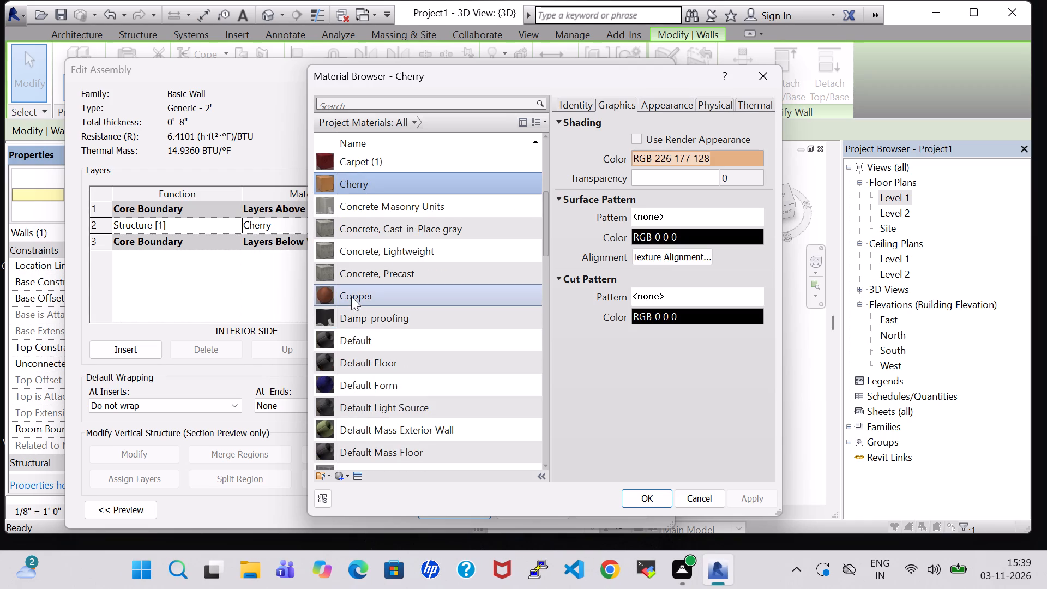
click(351, 295)
click(640, 505)
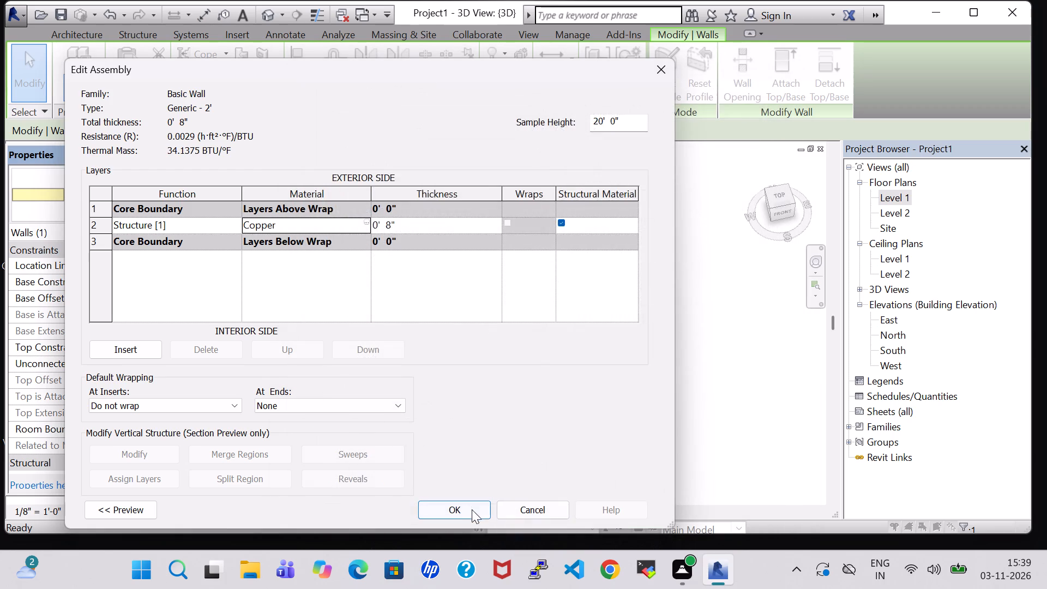
click(467, 508)
click(460, 506)
click(574, 471)
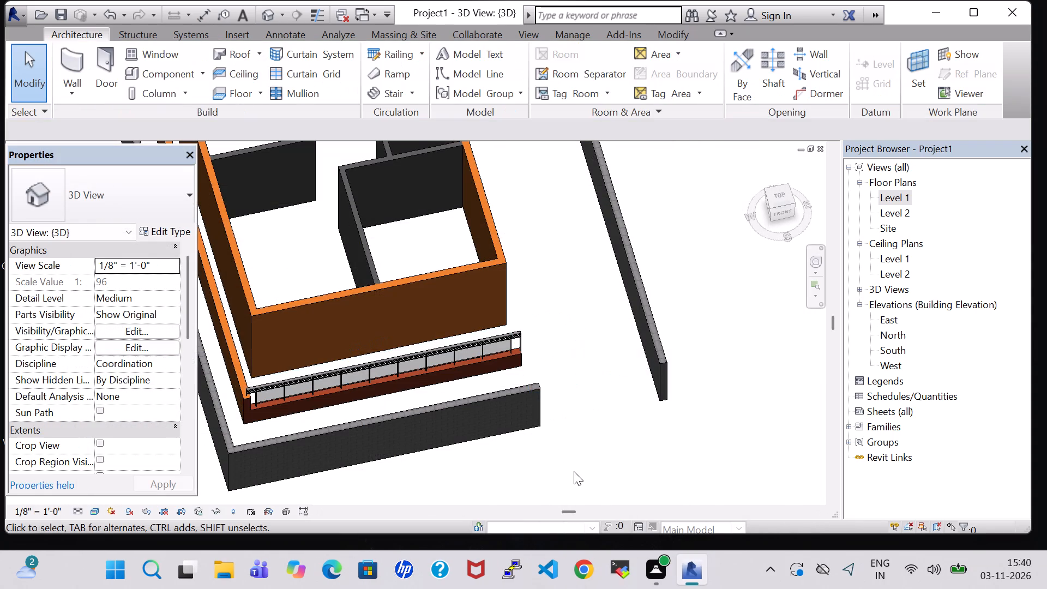
Set the unconnected height of the low west wall, between the building and the outer wall, to 3' 0".
click(239, 384)
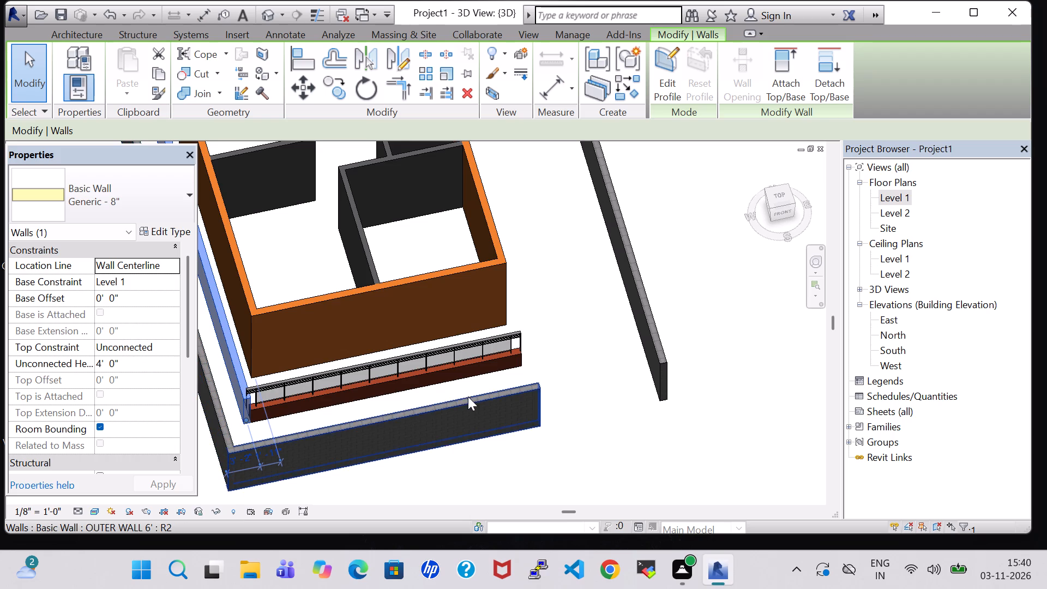
shift+scroll(284, 390, up, 1)
shift+middle_drag(284, 390, 275, 283)
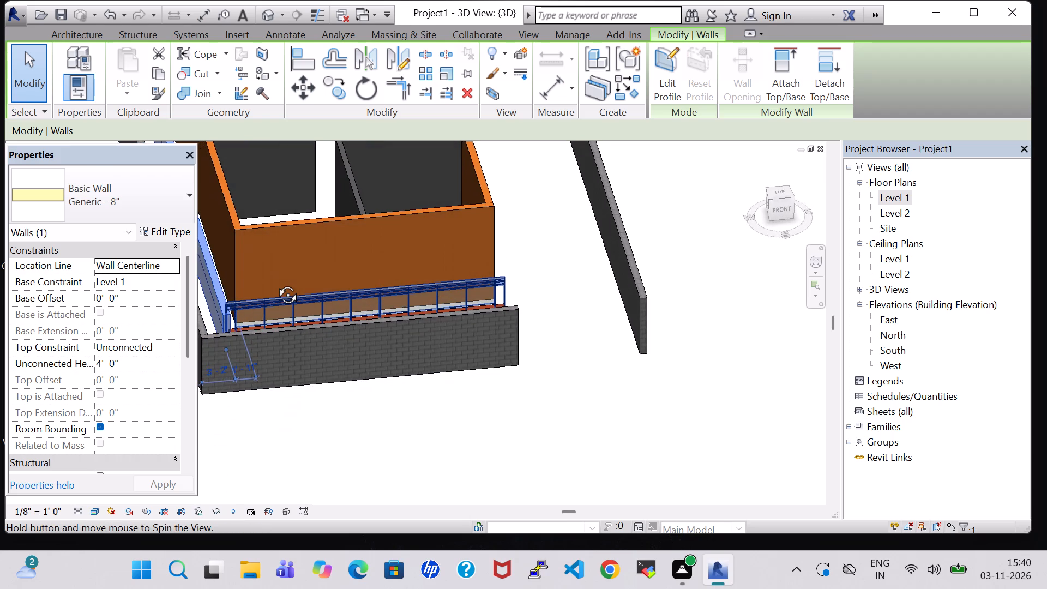
shift+middle_drag(275, 283, 251, 303)
click(496, 290)
middle_drag(496, 290, 588, 314)
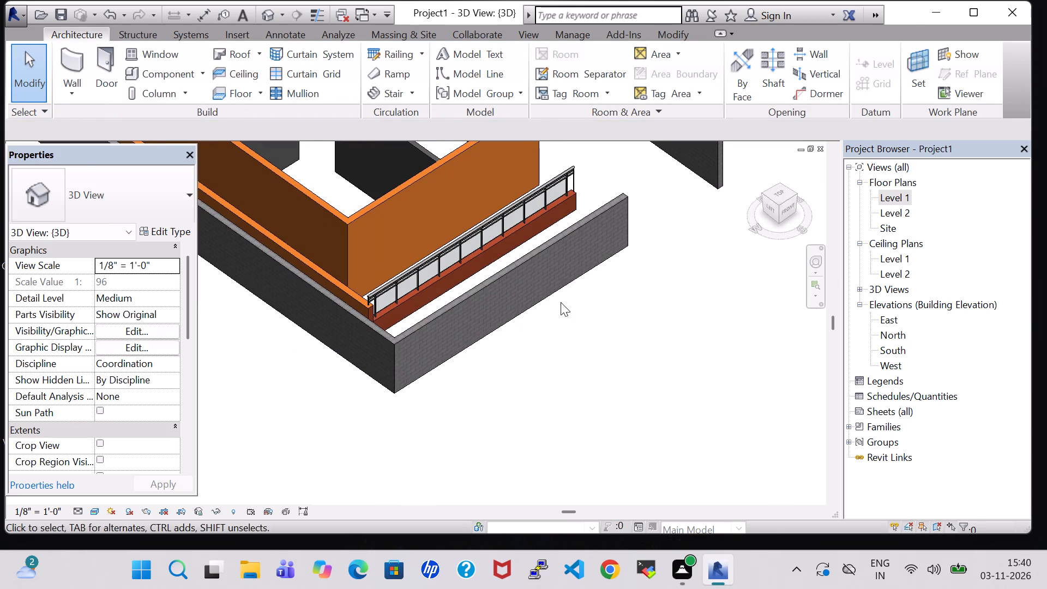
click(347, 292)
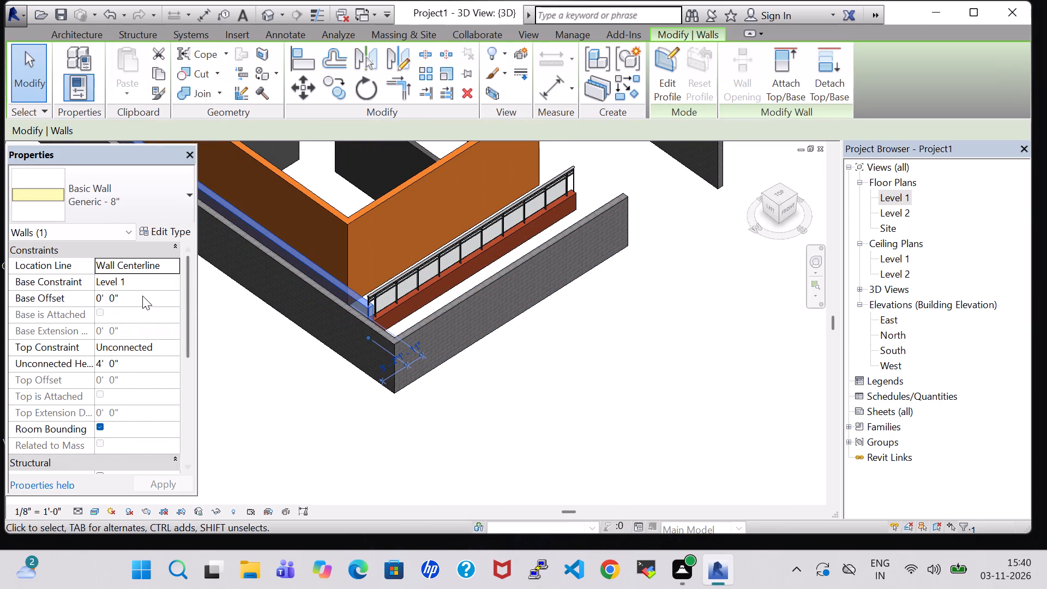
click(102, 368)
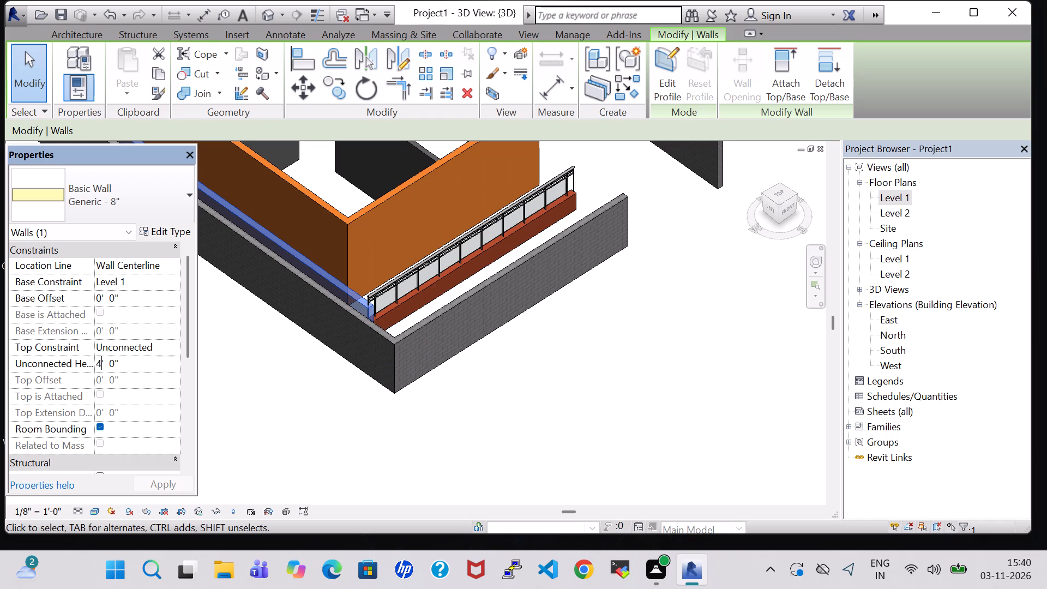
key(BackSpace)
key(3)
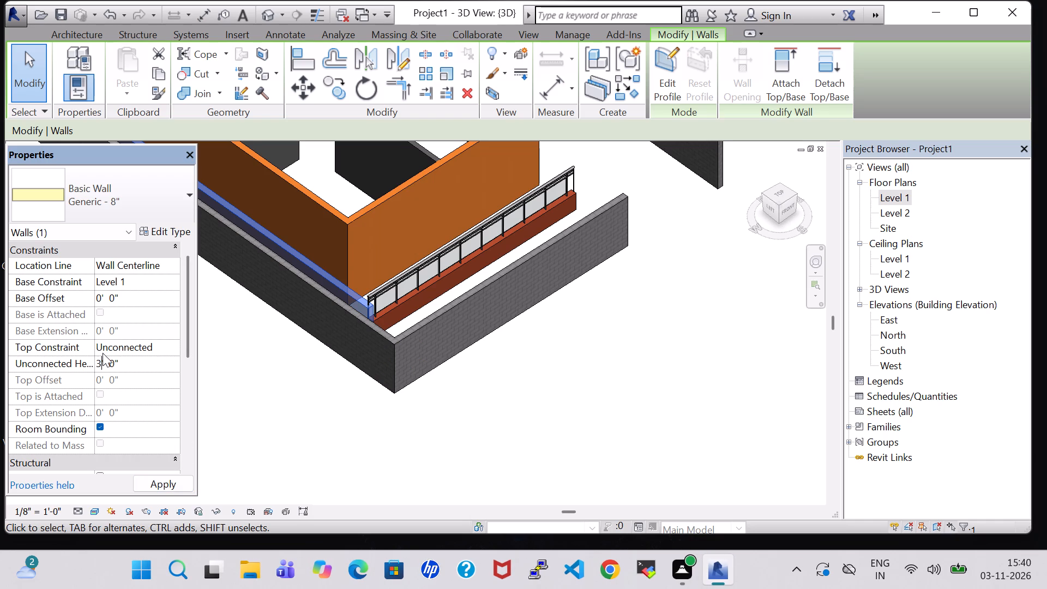
click(172, 483)
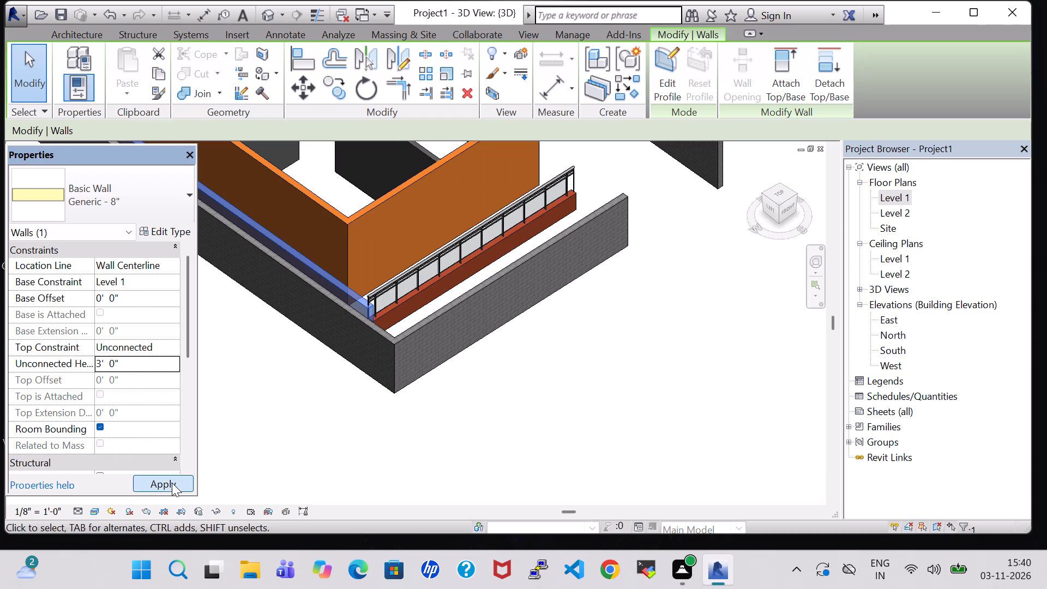
click(486, 423)
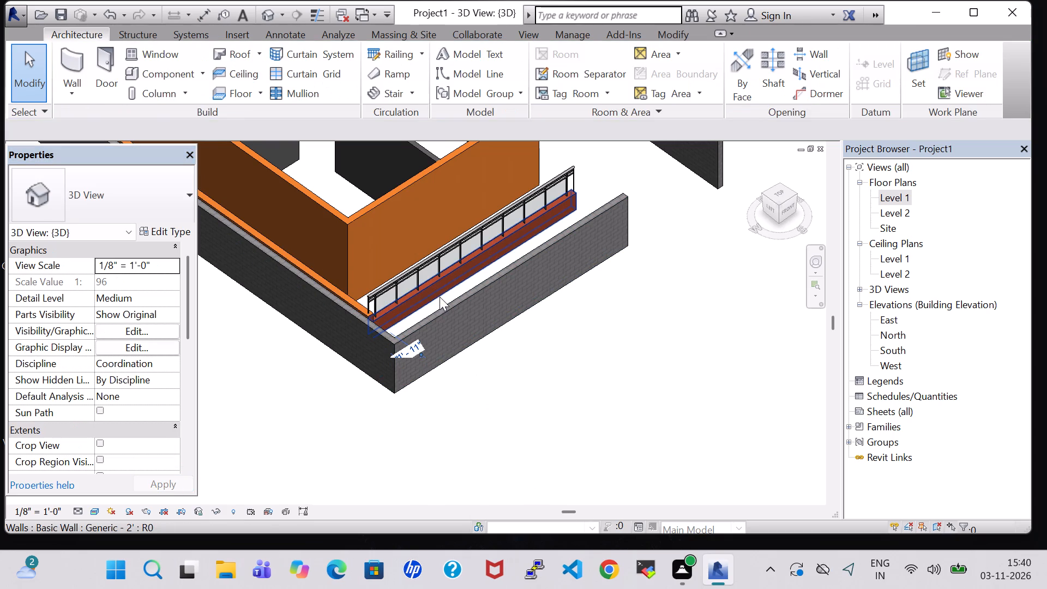
Set the unconnected height of the low south wall with the glass railing to 3' 0".
click(424, 284)
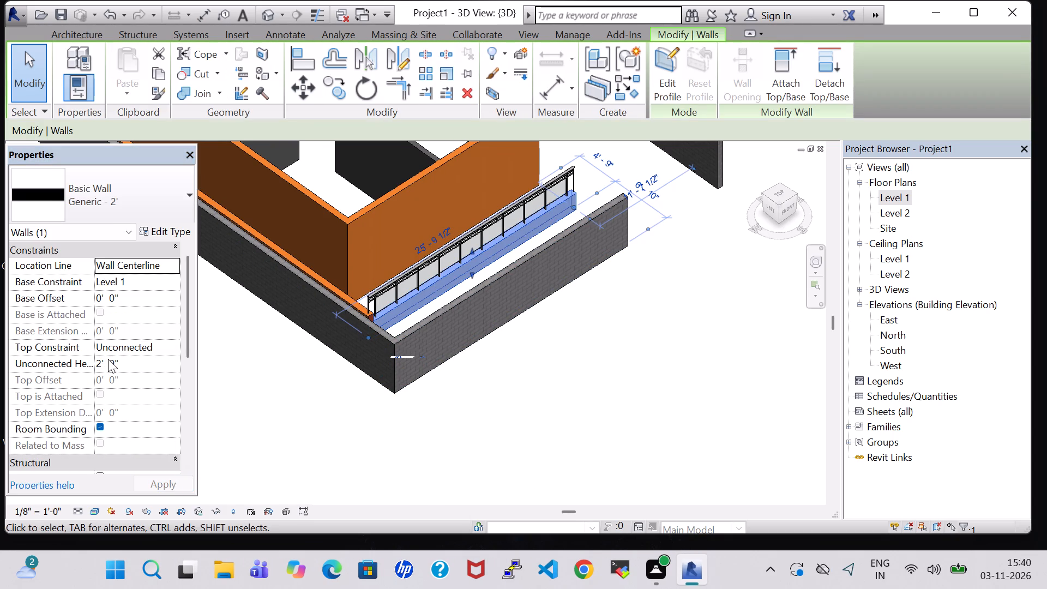
click(103, 366)
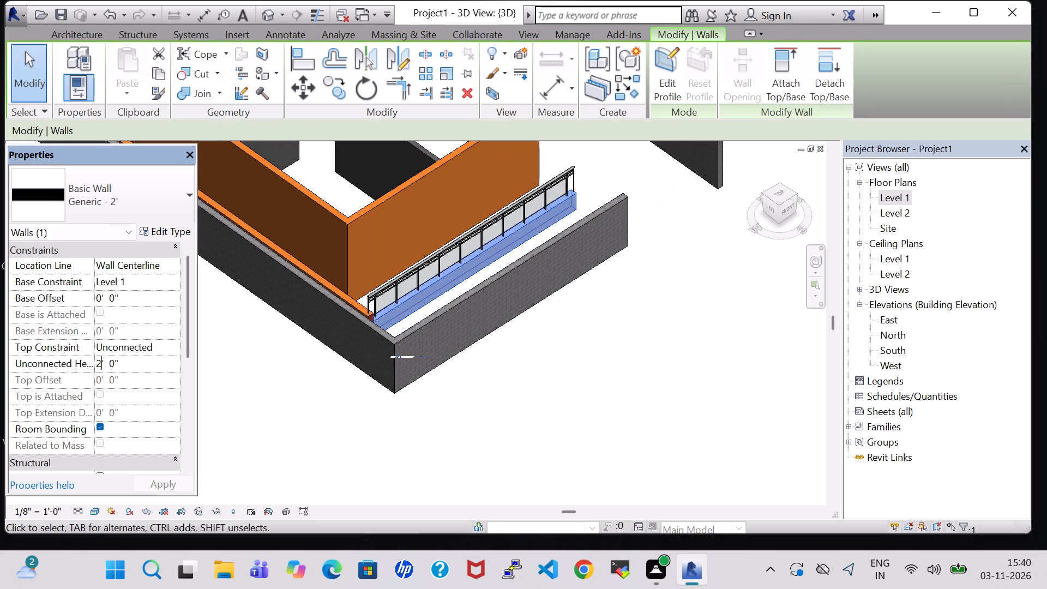
key(BackSpace)
key(3)
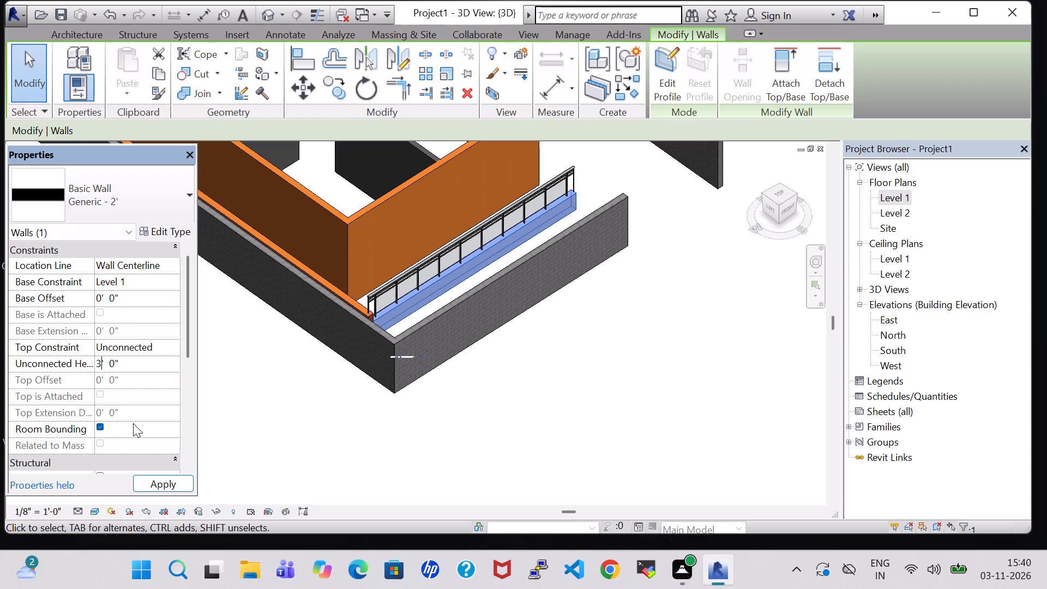
click(161, 484)
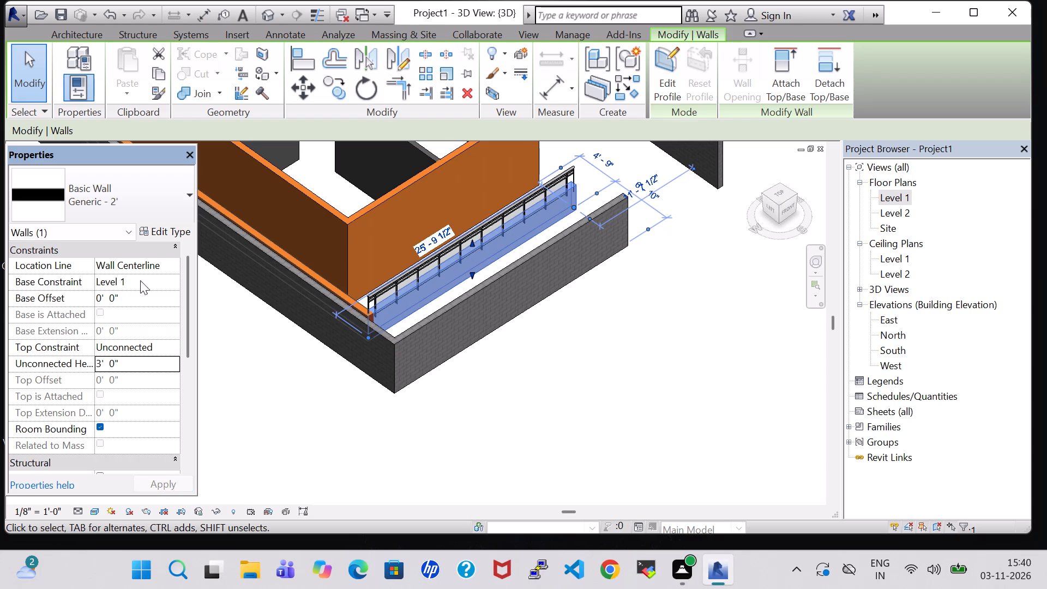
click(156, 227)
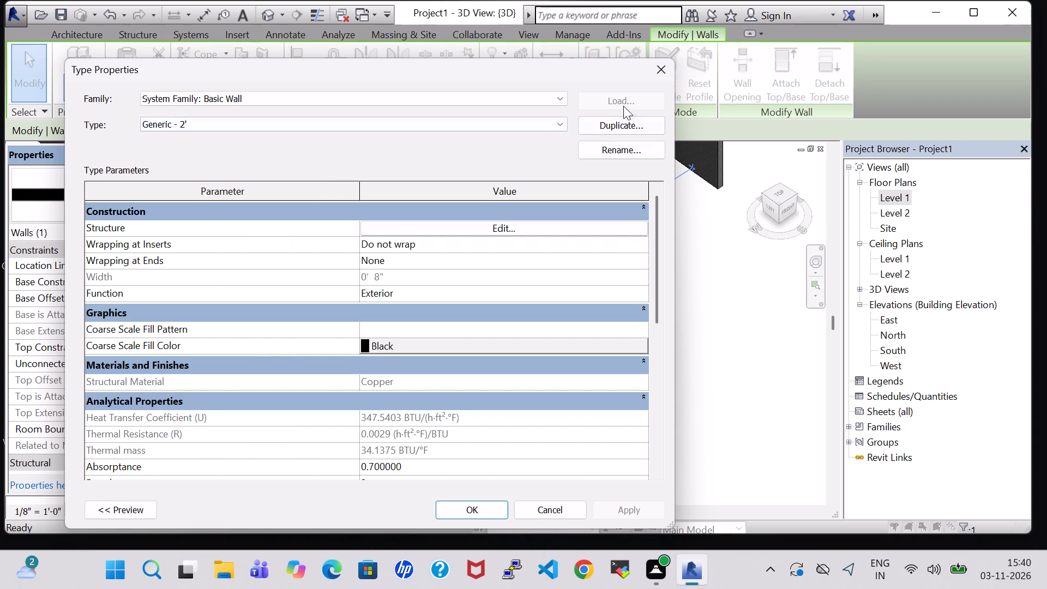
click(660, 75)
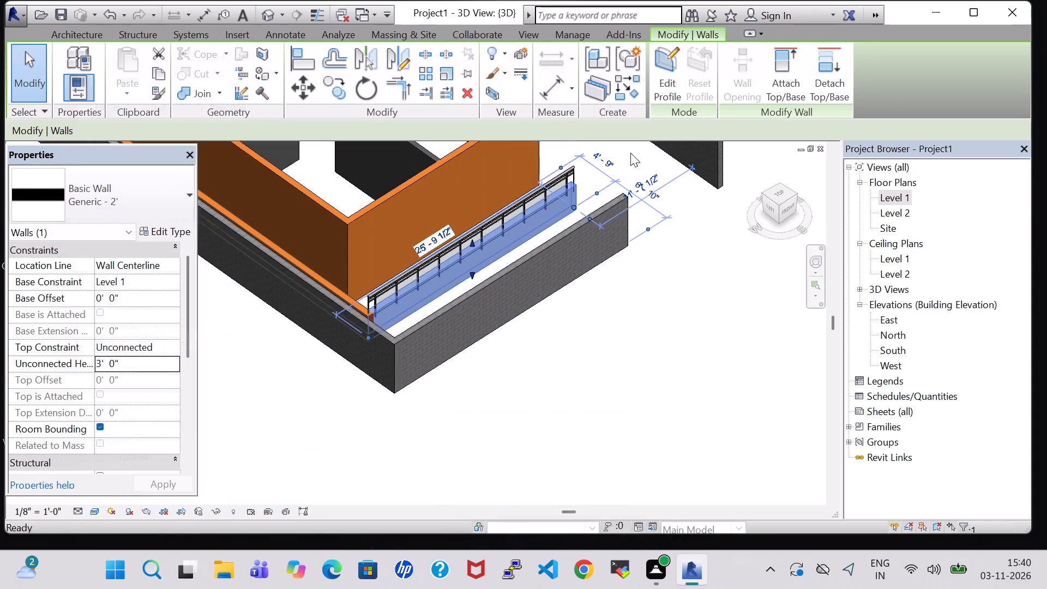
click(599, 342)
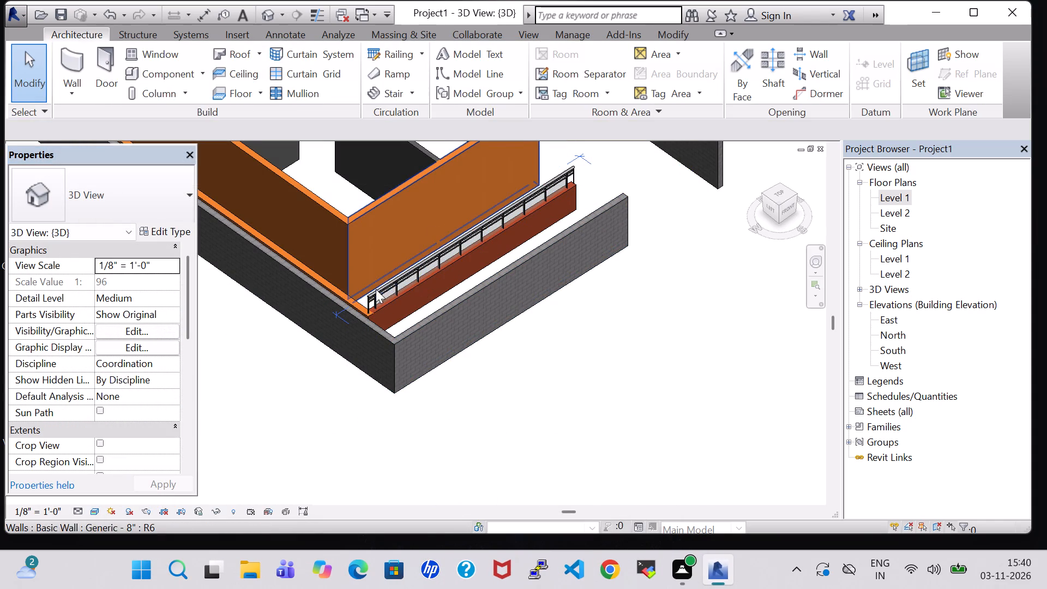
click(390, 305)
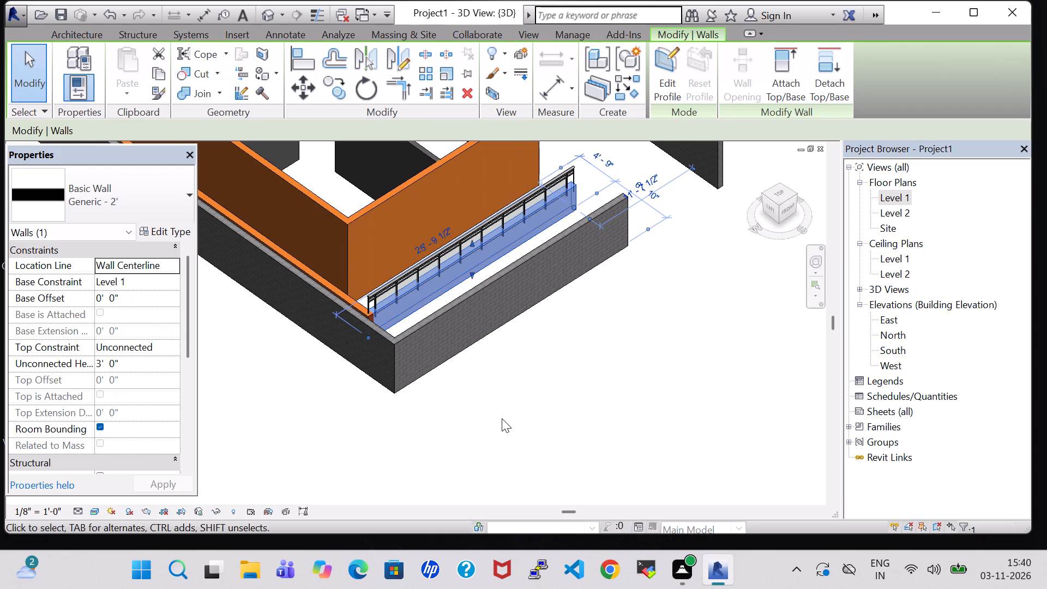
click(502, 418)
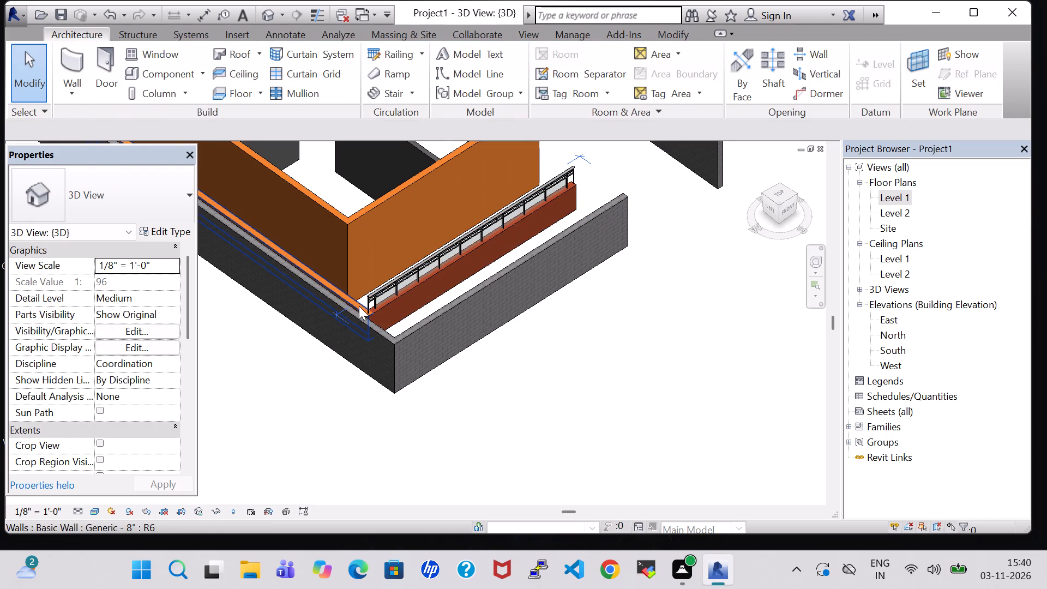
Change the low west wall between the building and the outer wall to the Generic - 2' type.
click(359, 306)
click(88, 182)
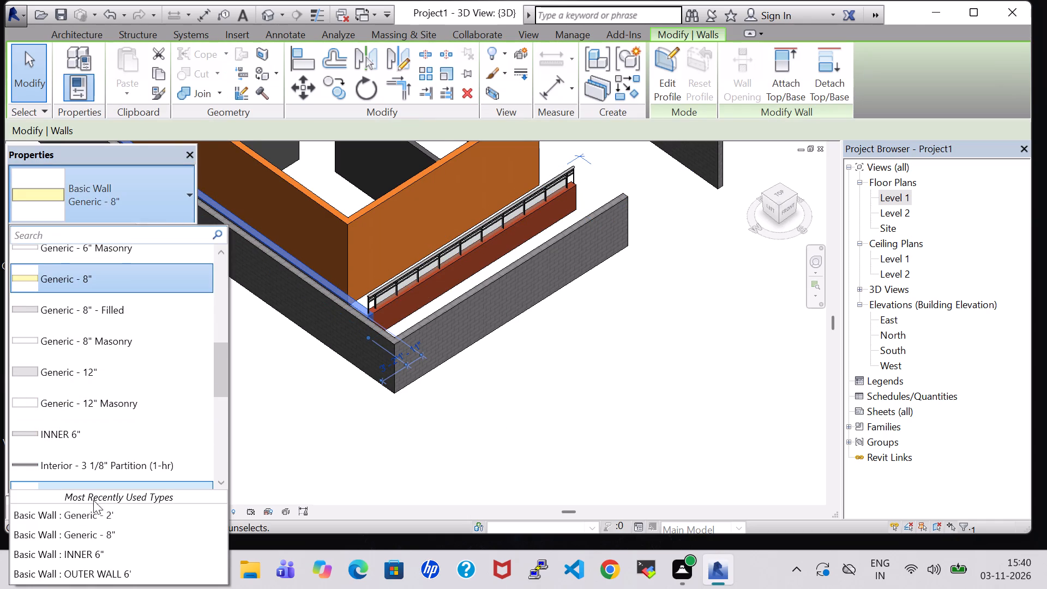
click(112, 510)
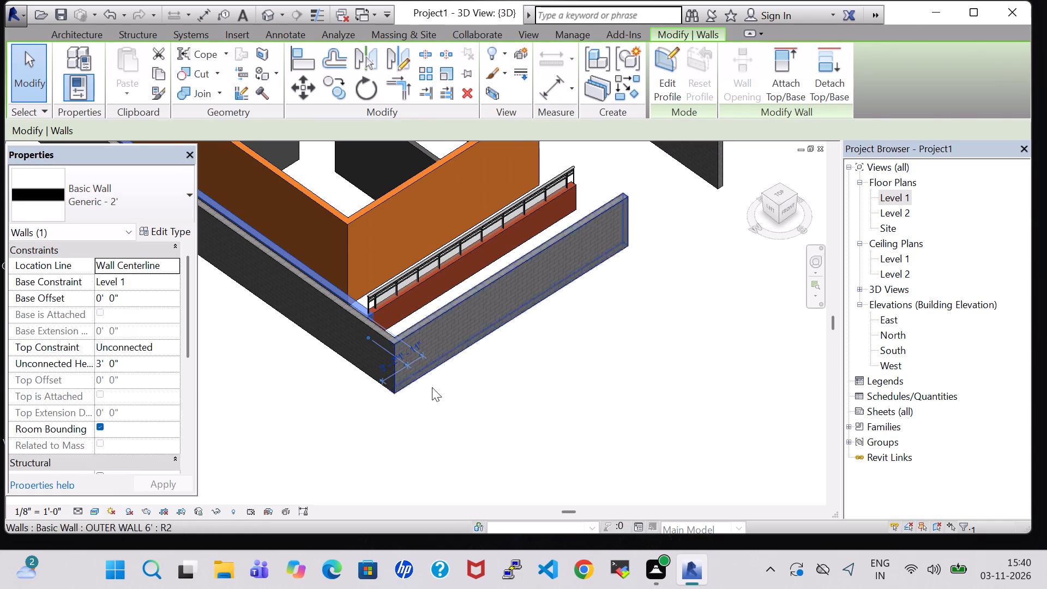
click(547, 364)
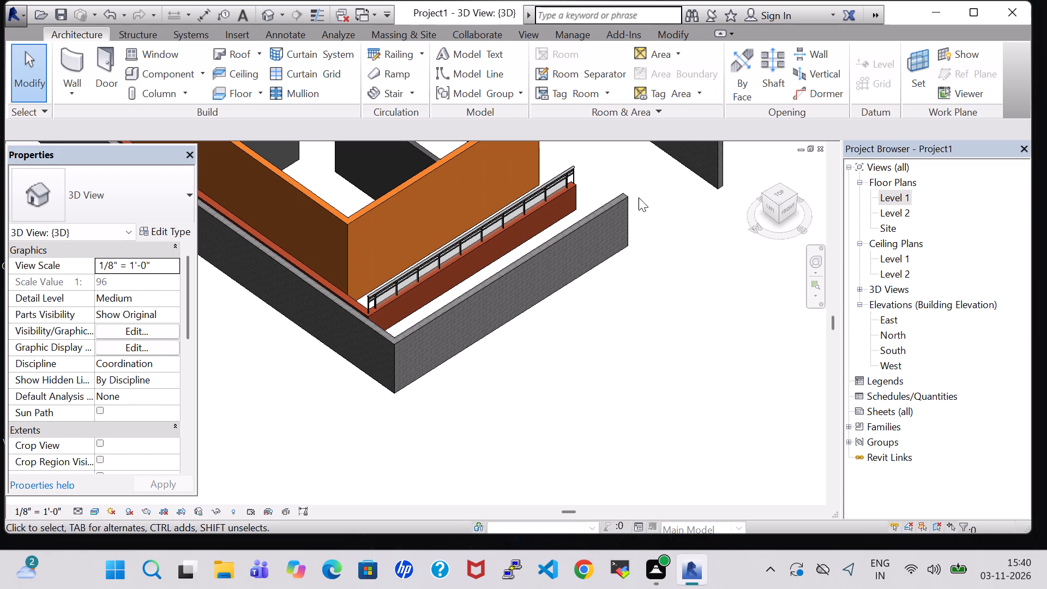
Change the low north wall behind the building to the Generic - 2' type and set its unconnected height to 3' 0".
shift+middle_drag(635, 196, 529, 287)
middle_drag(492, 236, 586, 409)
middle_drag(412, 237, 349, 375)
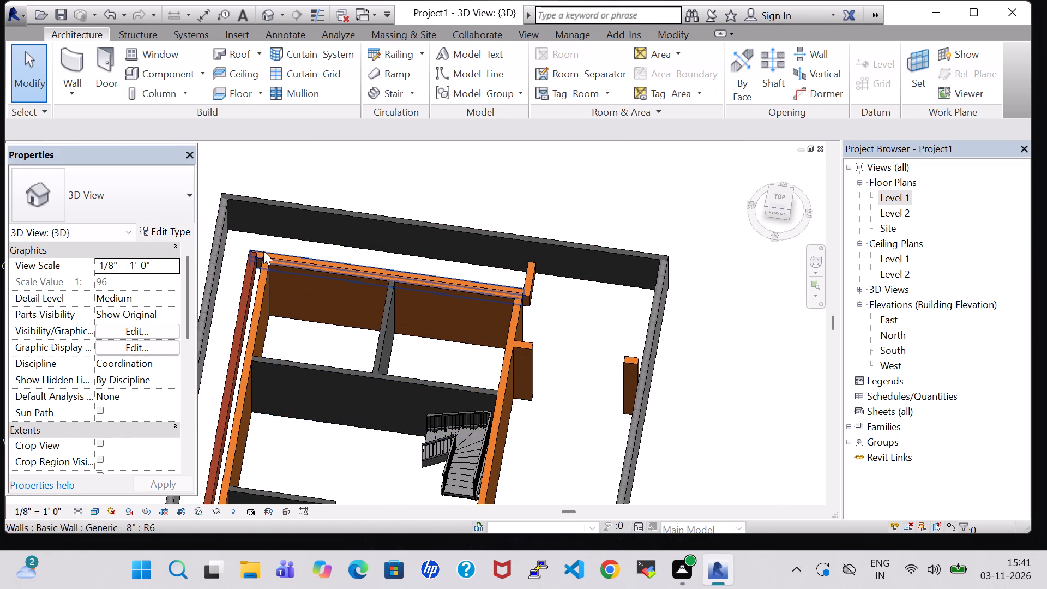
shift+middle_drag(298, 279, 293, 348)
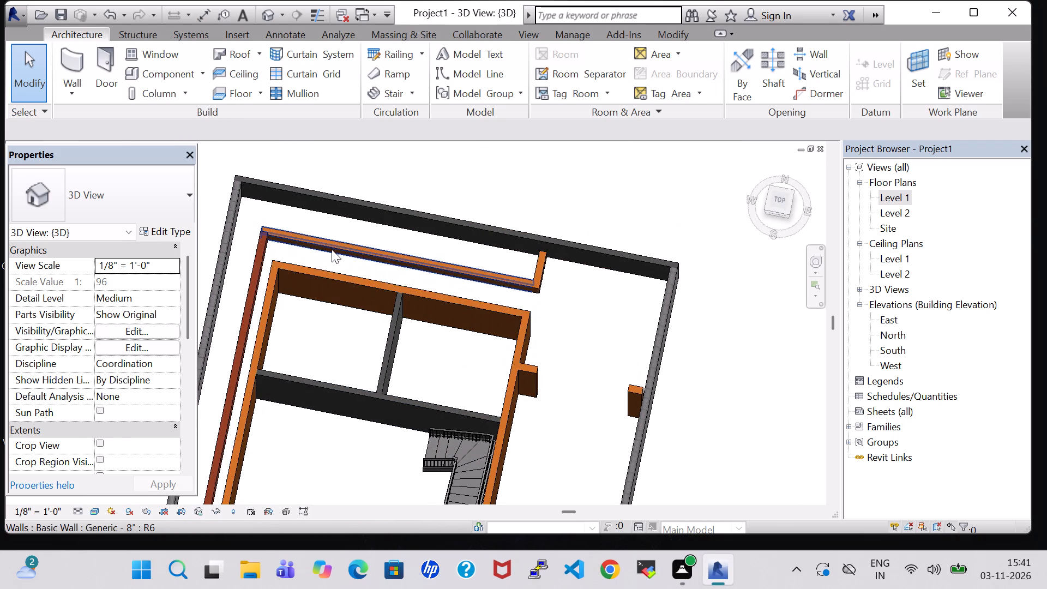
click(332, 249)
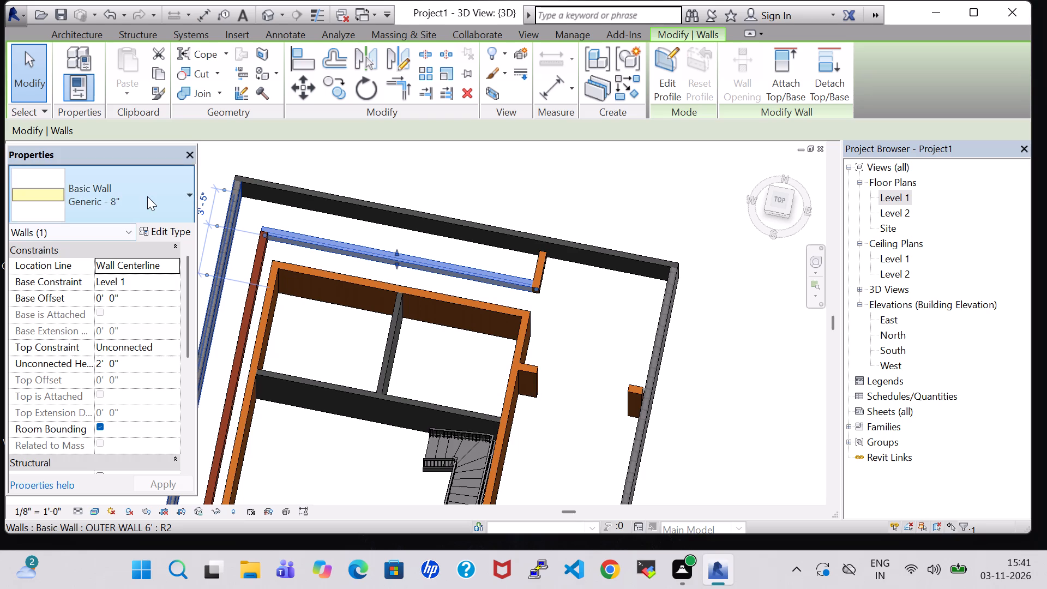
click(147, 196)
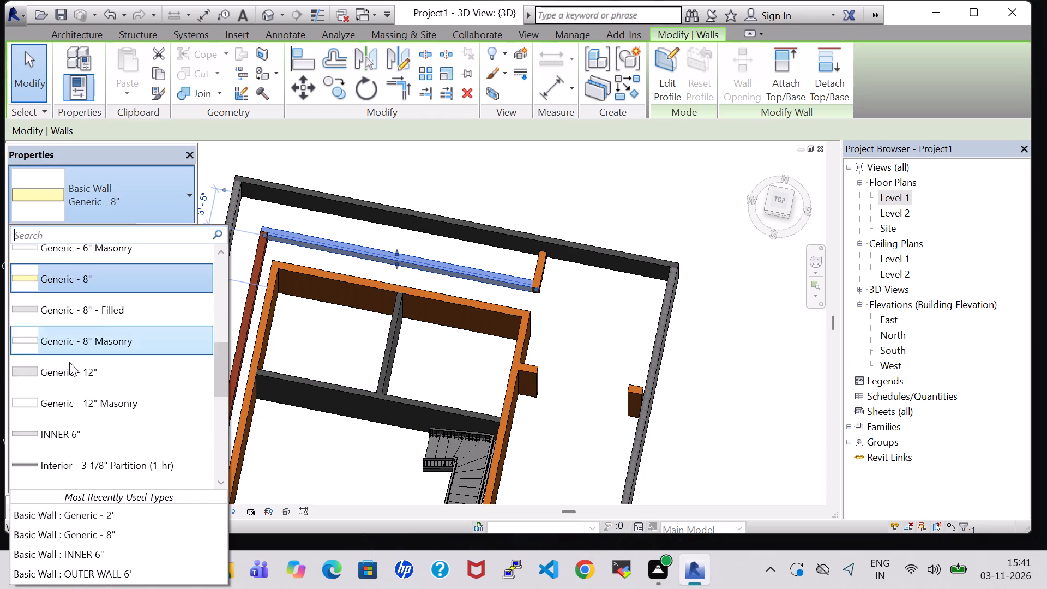
click(76, 520)
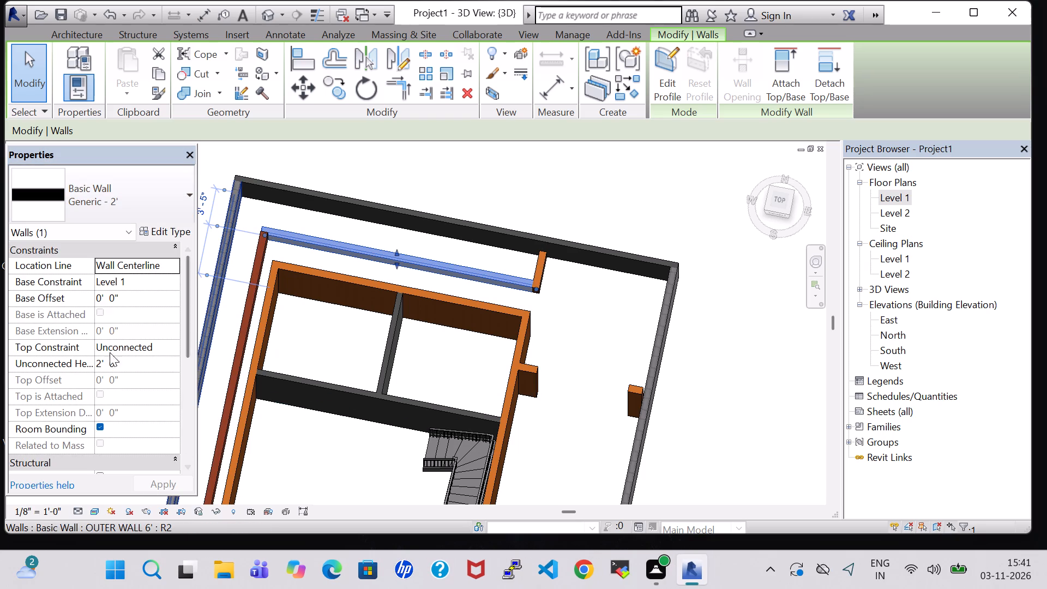
click(100, 362)
click(100, 362)
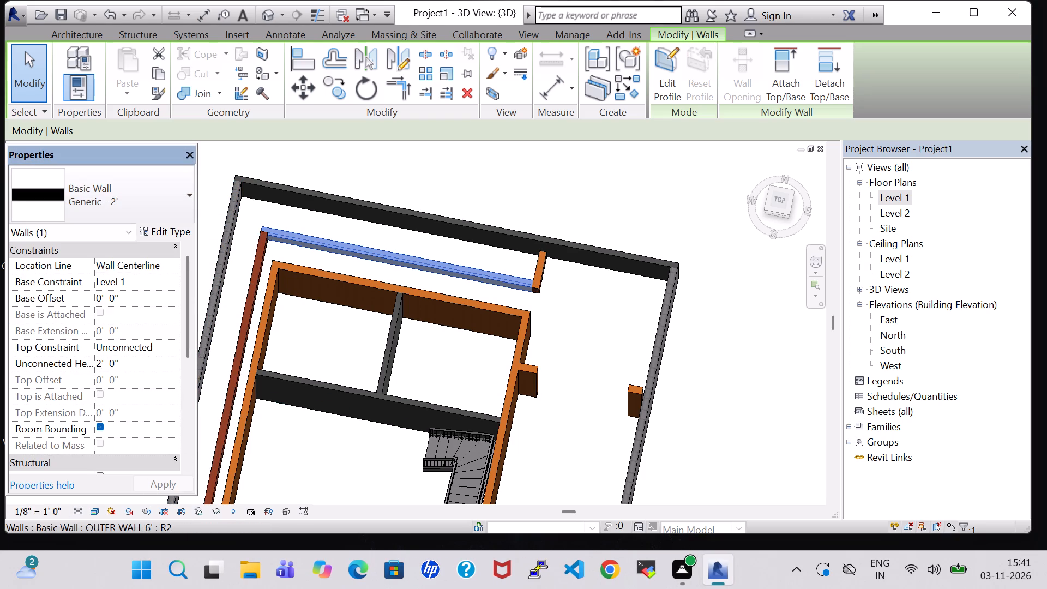
key(BackSpace)
key(3)
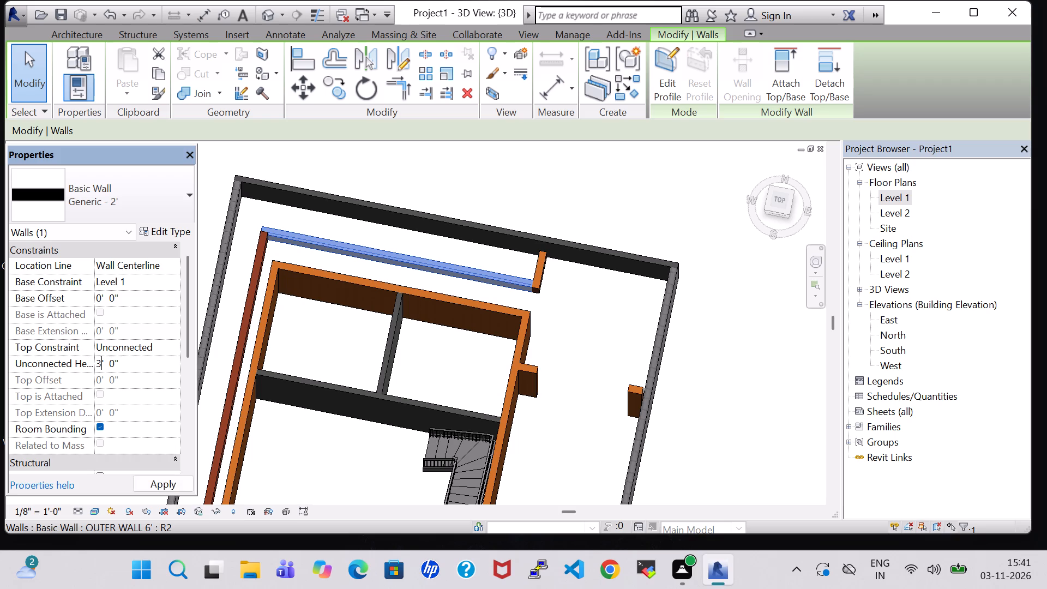
click(147, 487)
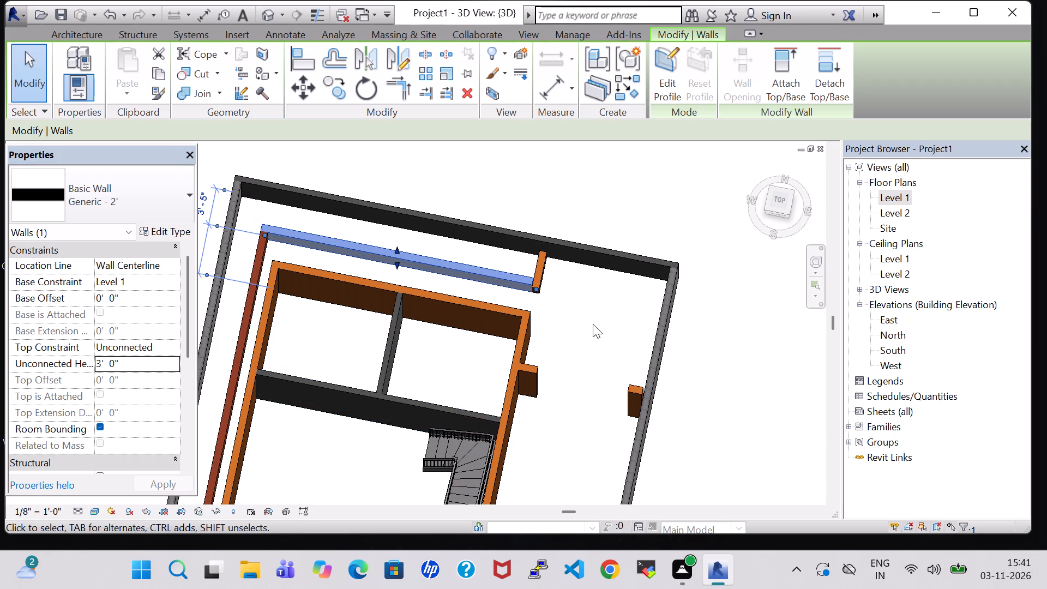
click(593, 324)
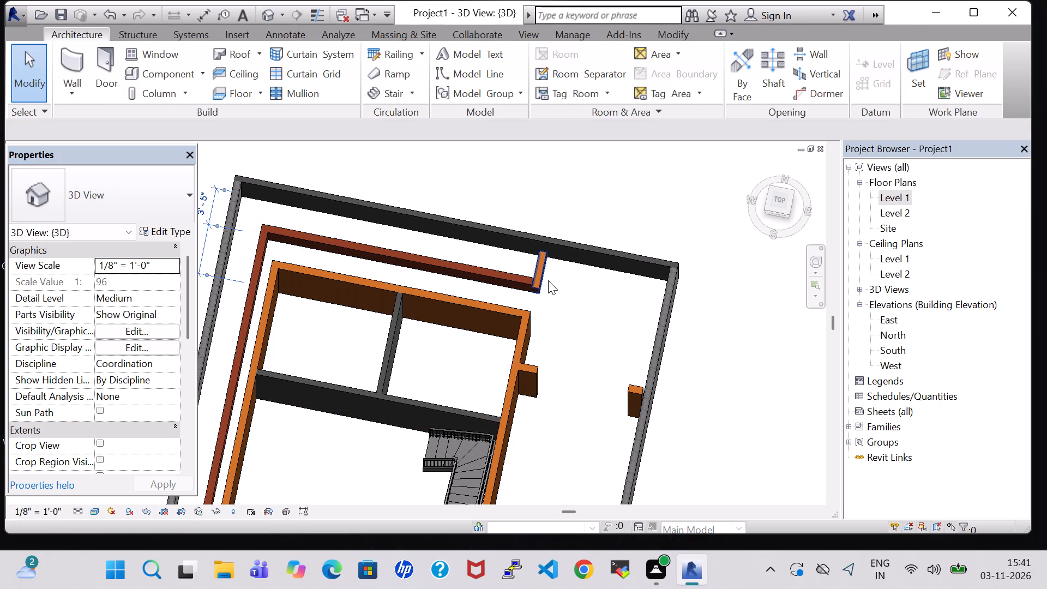
Set the short wall joining the low north wall to the outer wall to 3' 0" height and the Generic - 2' type.
click(541, 273)
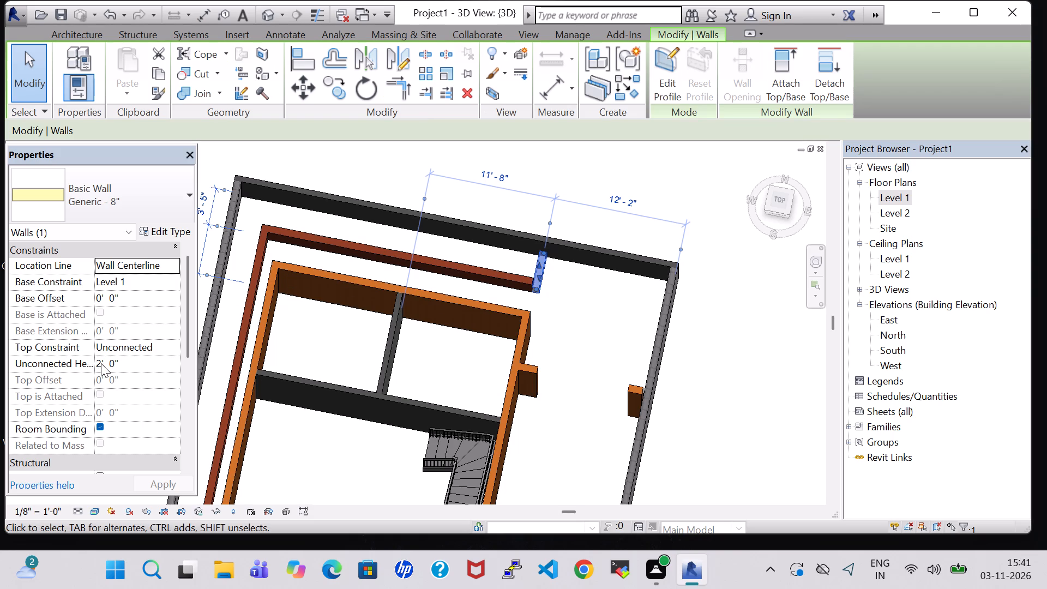
click(101, 363)
click(101, 363)
key(BackSpace)
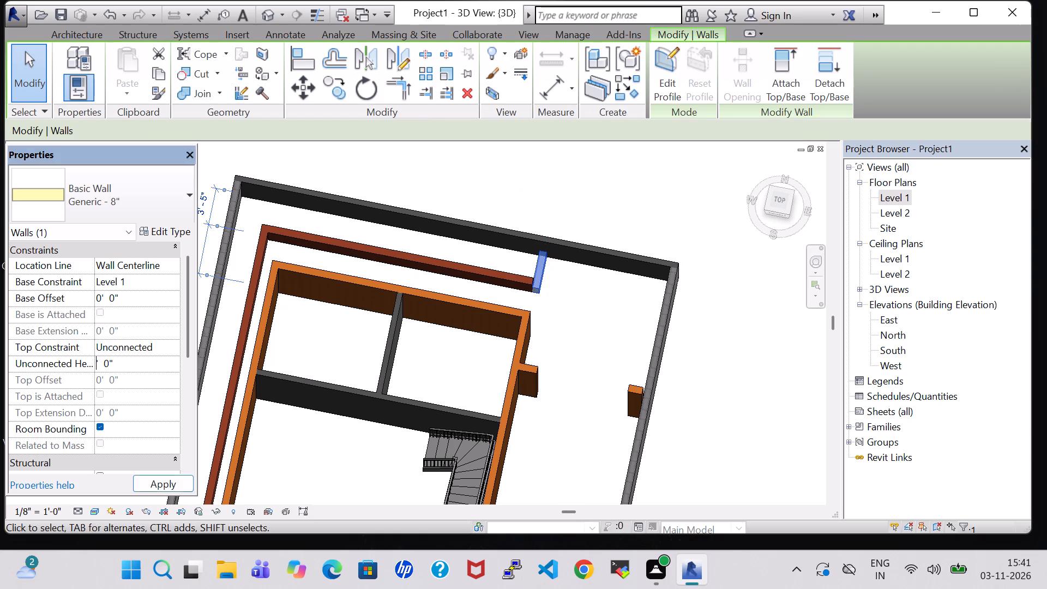
key(3)
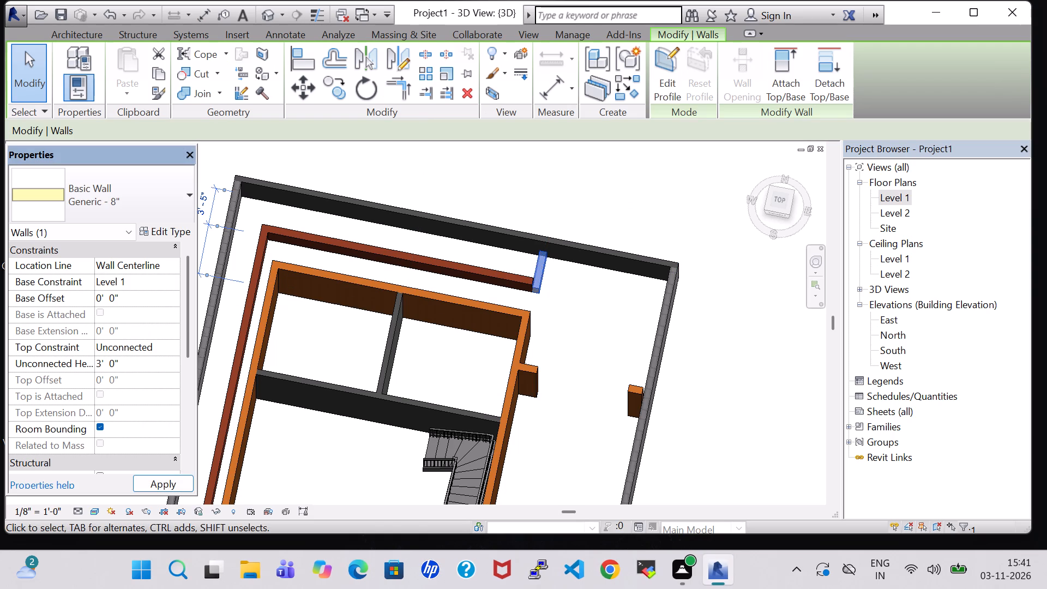
click(107, 189)
click(64, 538)
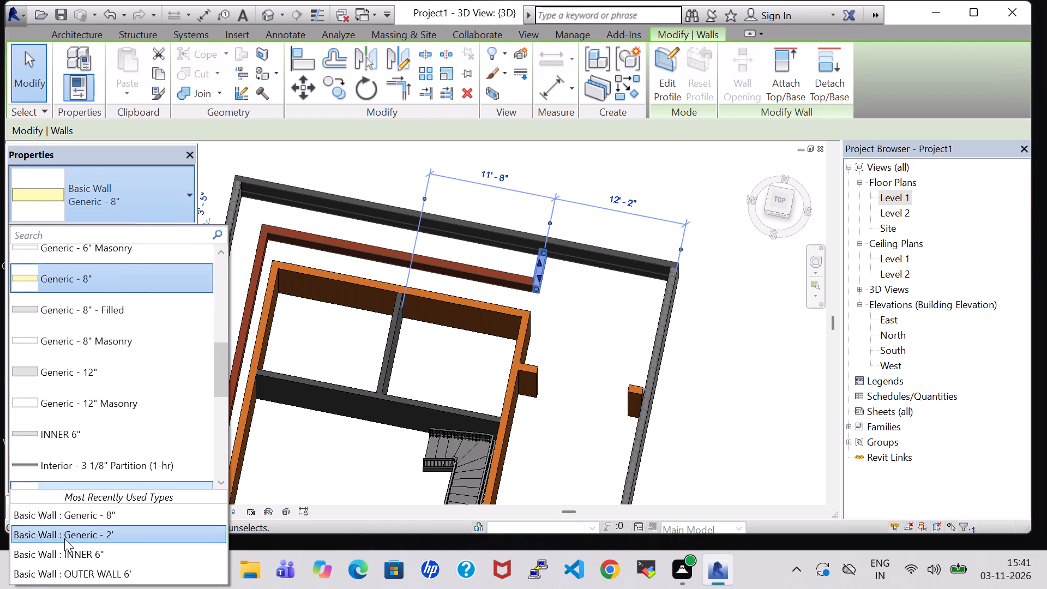
click(599, 296)
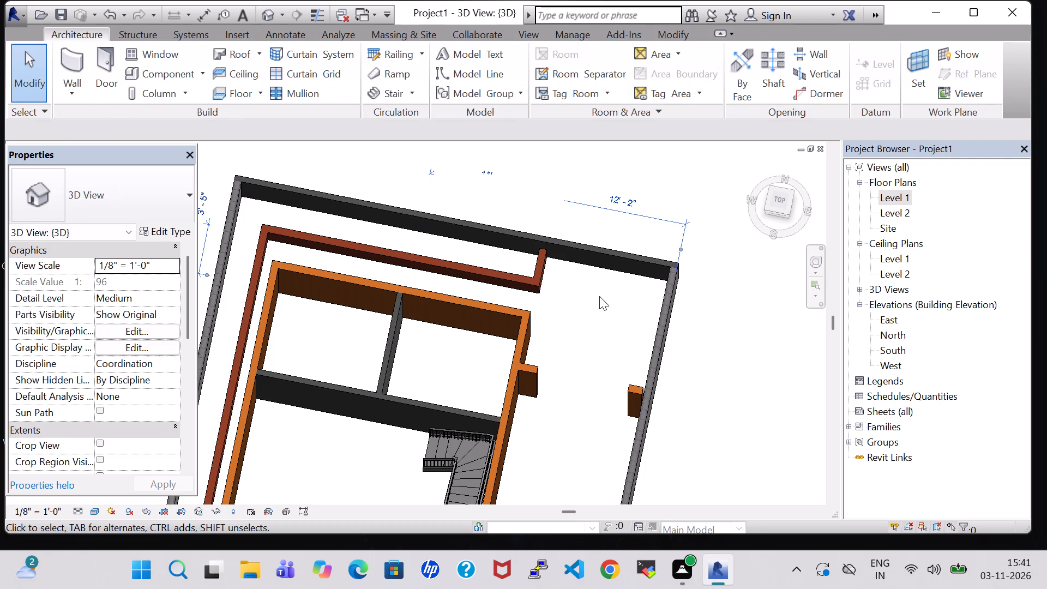
Examine the low surrounding walls, building and stair from several angles in the 3D view.
shift+middle_drag(598, 302, 615, 198)
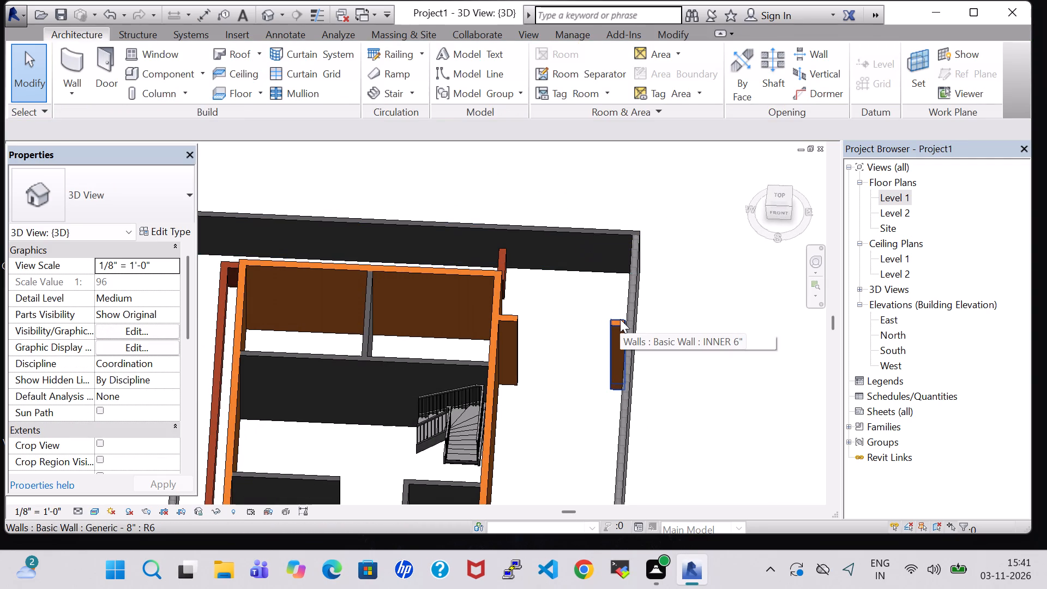
scroll(620, 319, down, 2)
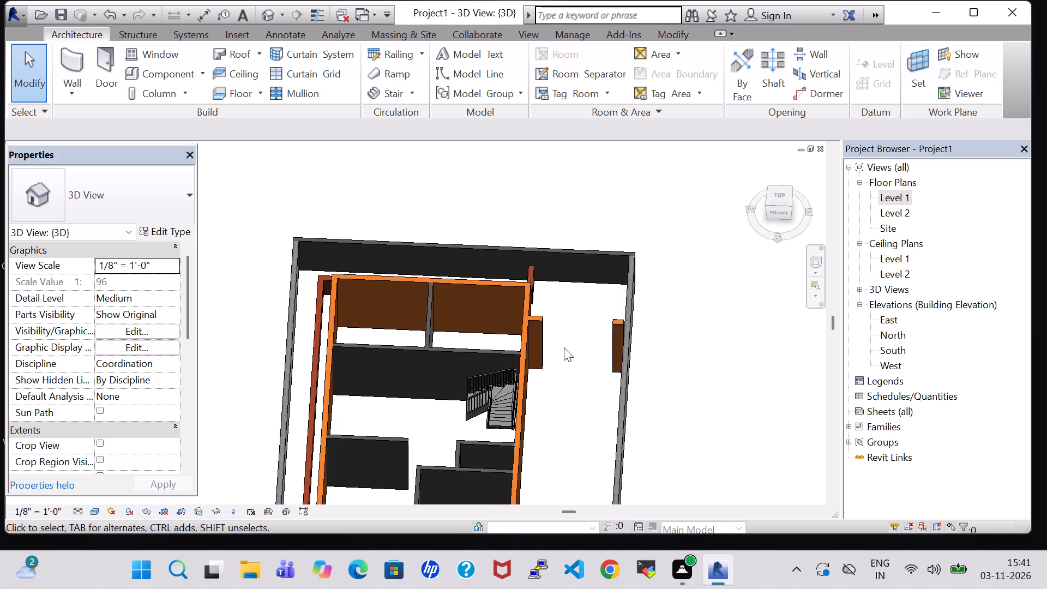
shift+middle_drag(570, 364, 584, 292)
scroll(580, 296, down, 2)
middle_drag(566, 293, 564, 297)
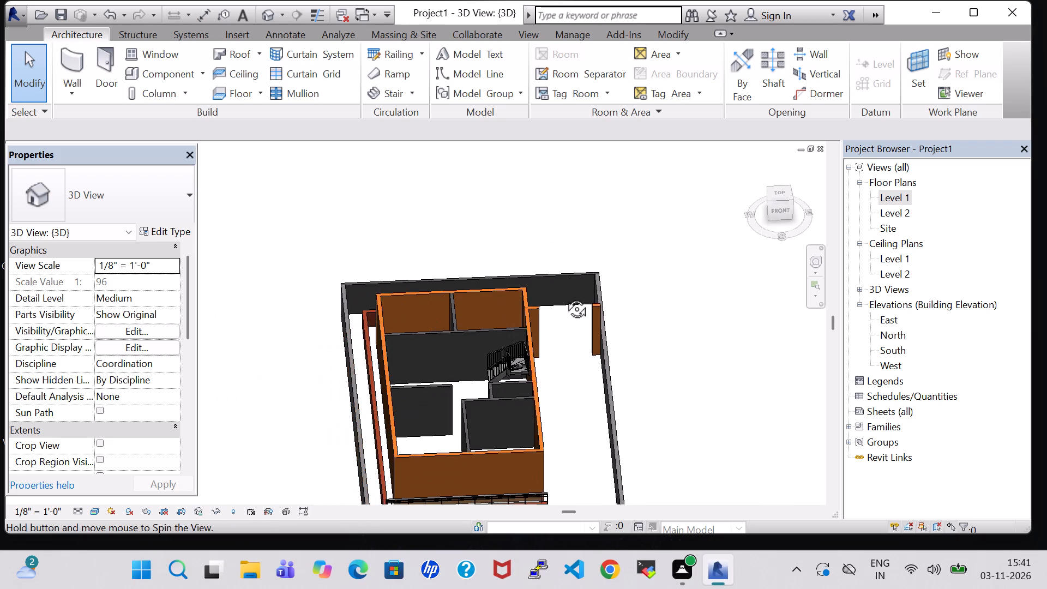
middle_drag(564, 297, 559, 396)
shift+middle_drag(567, 290, 569, 365)
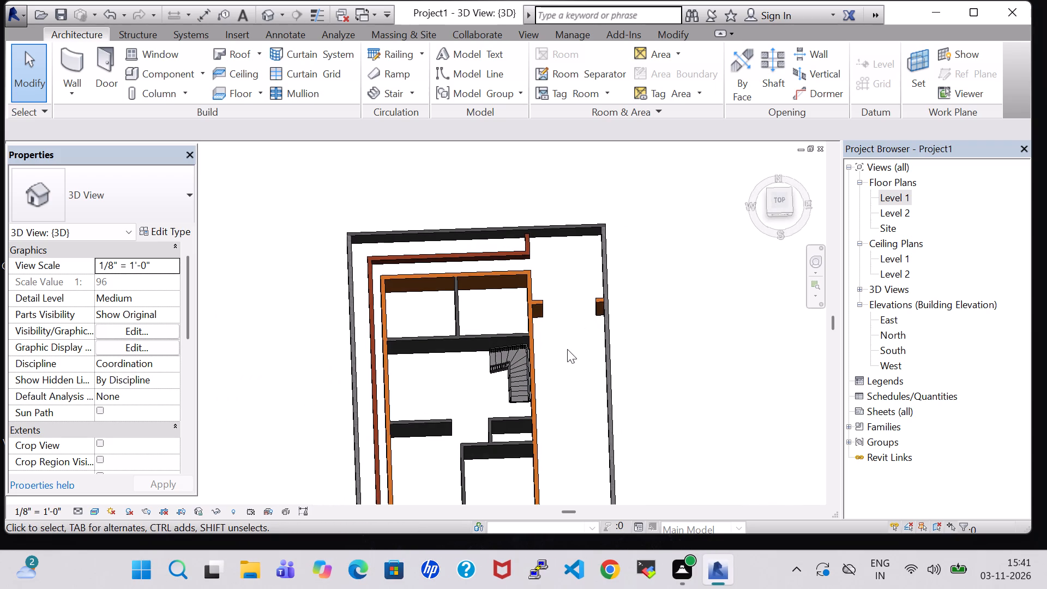
scroll(556, 284, up, 3)
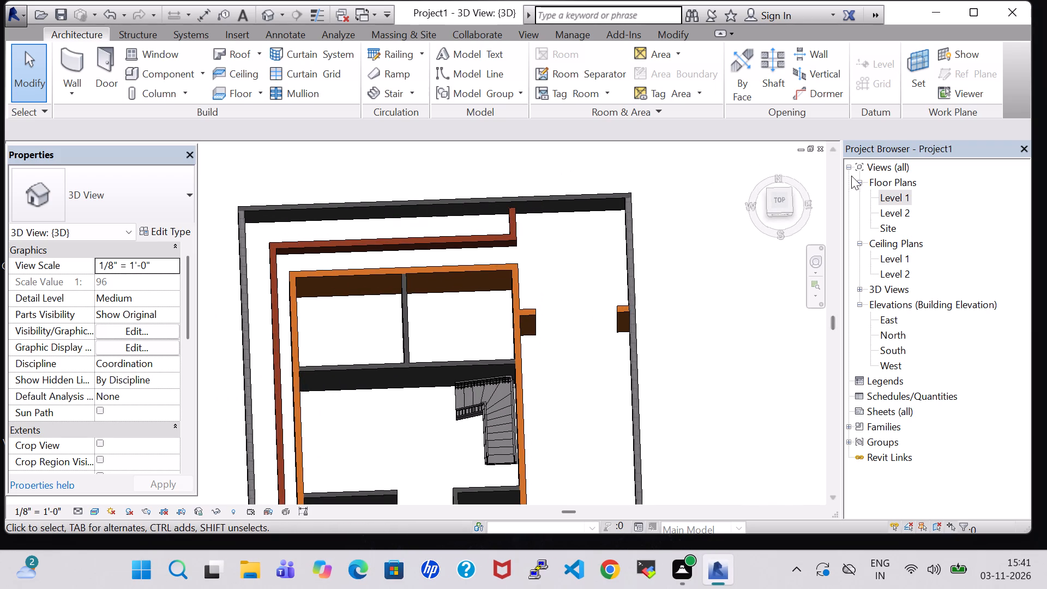
Open the Level 1 floor plan at the northern part of the building.
double_click(898, 196)
scroll(616, 243, down, 2)
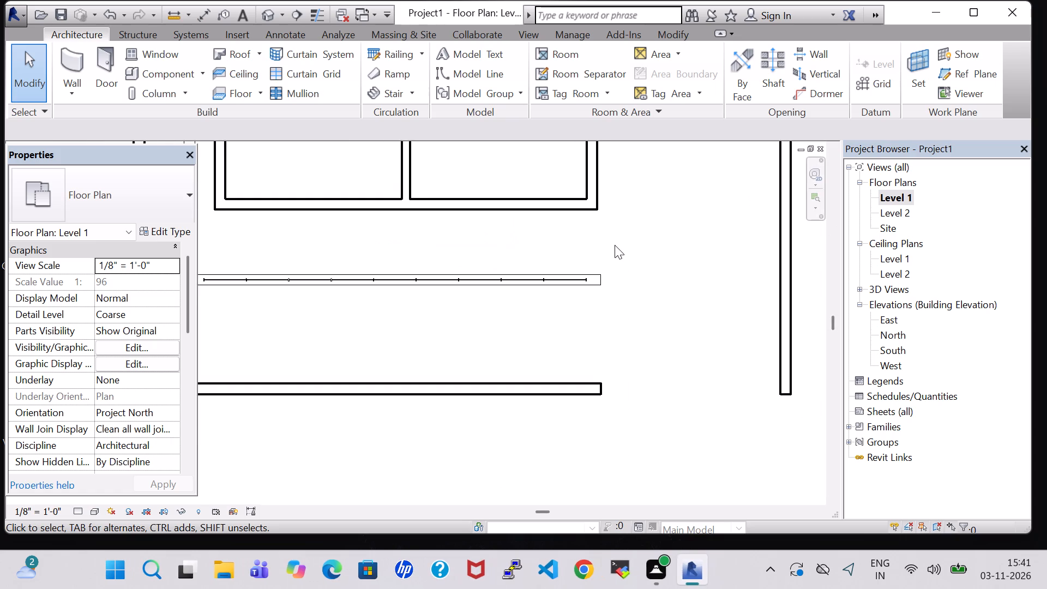
scroll(615, 245, down, 4)
middle_drag(613, 222, 559, 448)
middle_drag(609, 177, 529, 415)
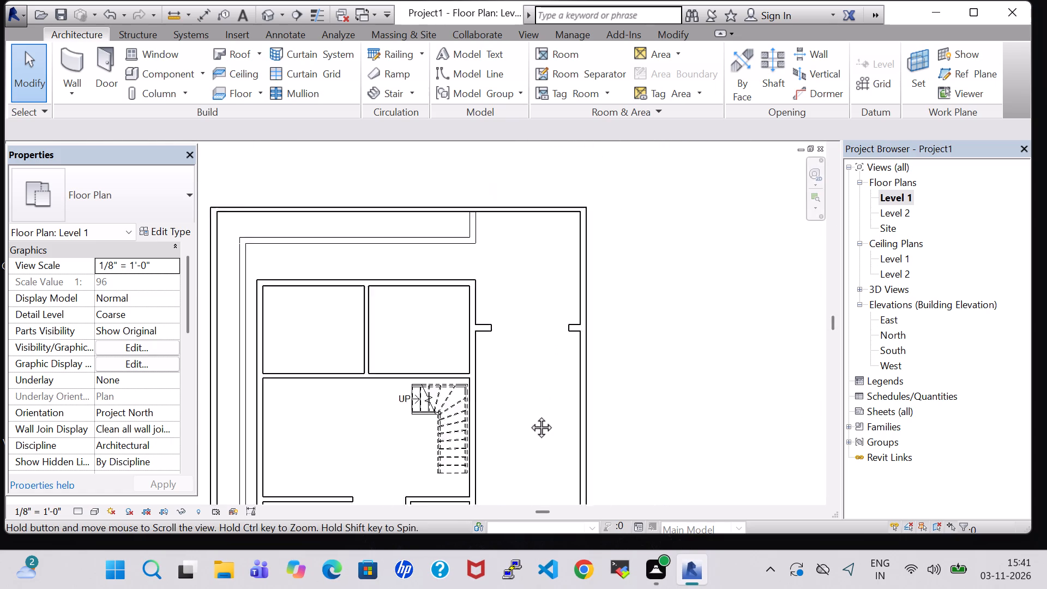
middle_drag(529, 415, 528, 423)
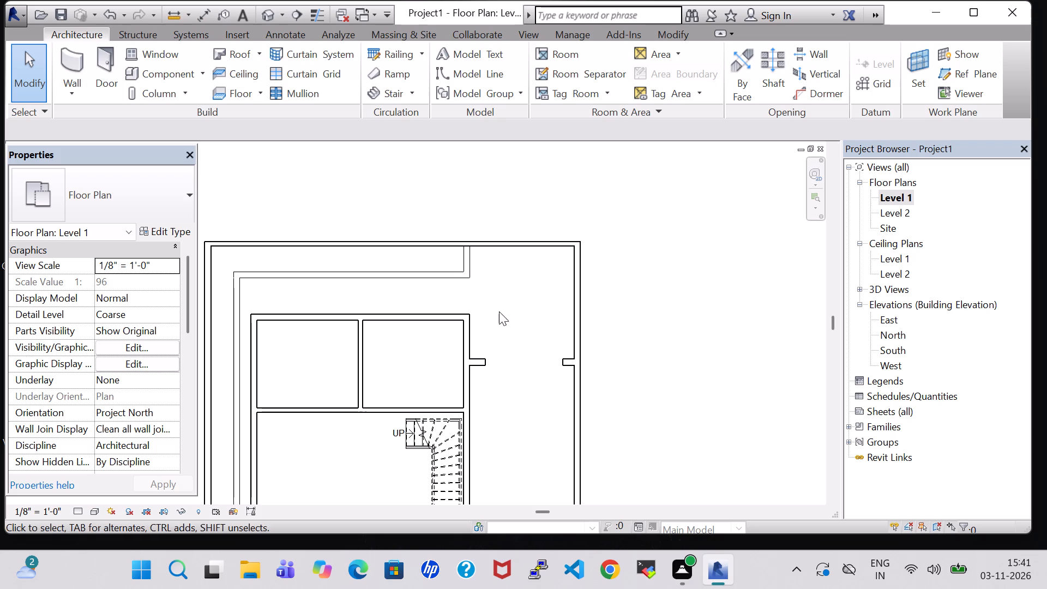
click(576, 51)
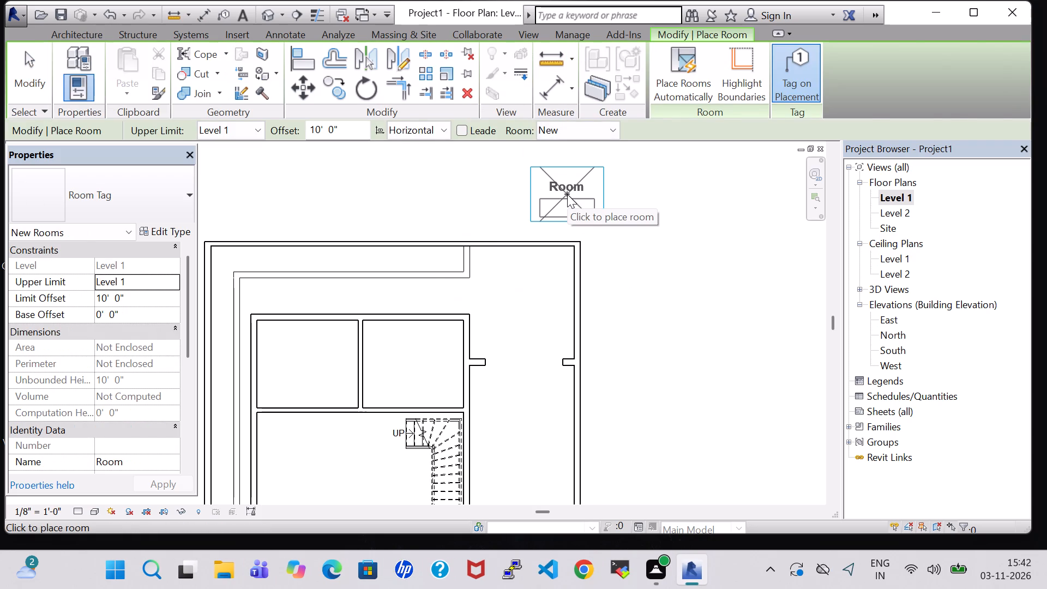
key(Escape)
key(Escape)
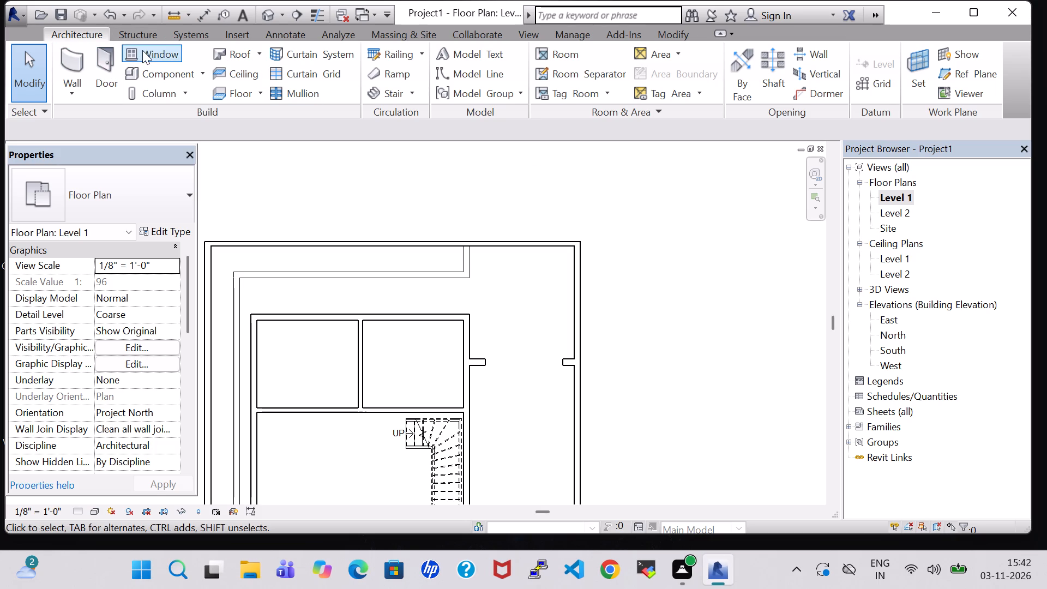
Draw a Generic - 8" wall, 10' 0" high, from the low north wall's east end to the building's northeast corner, about 4' 8" long.
click(76, 57)
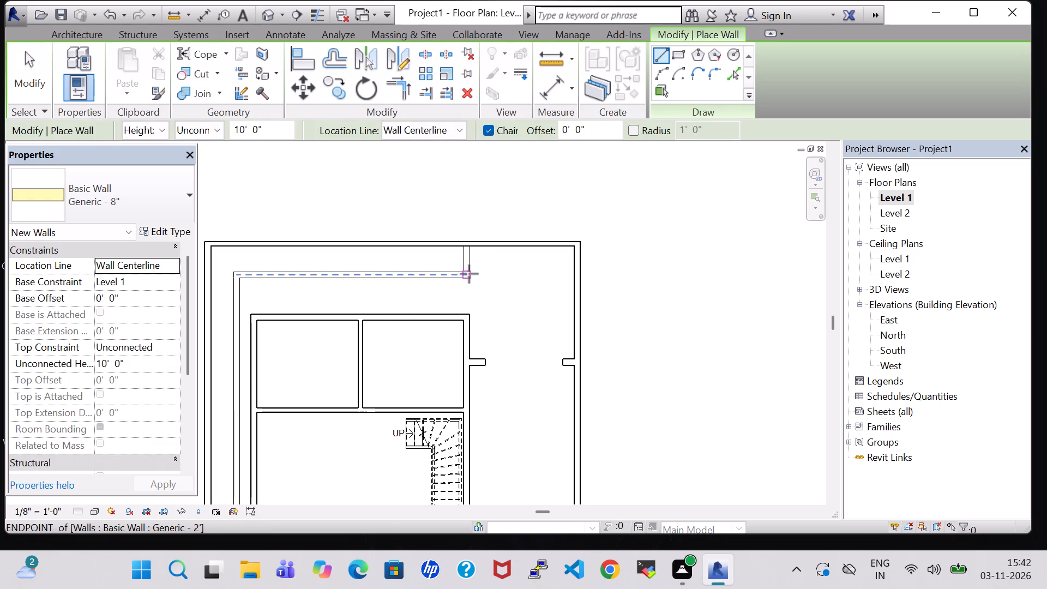
click(466, 275)
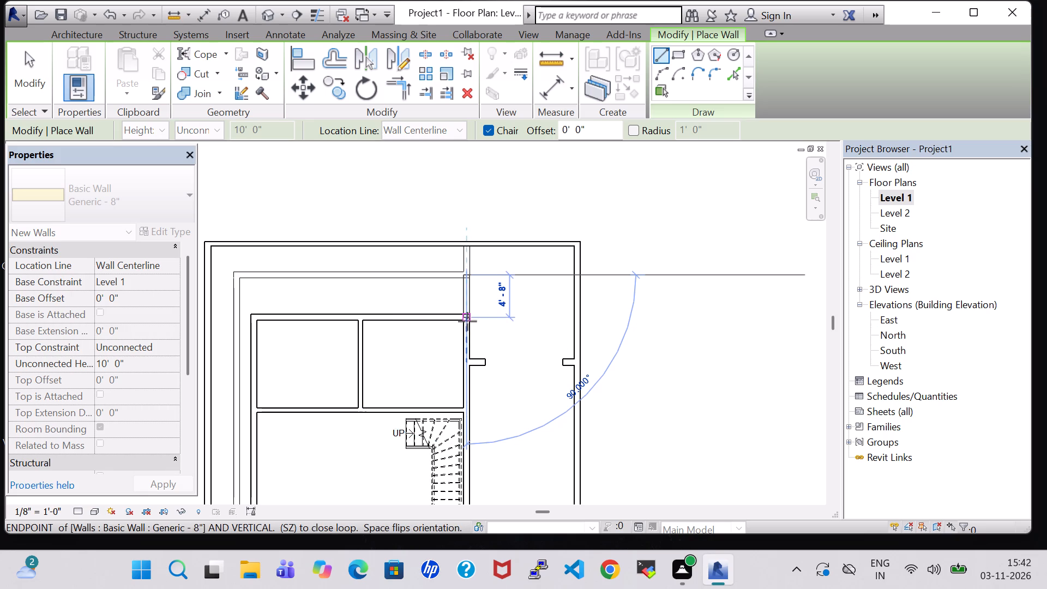
click(467, 321)
key(Escape)
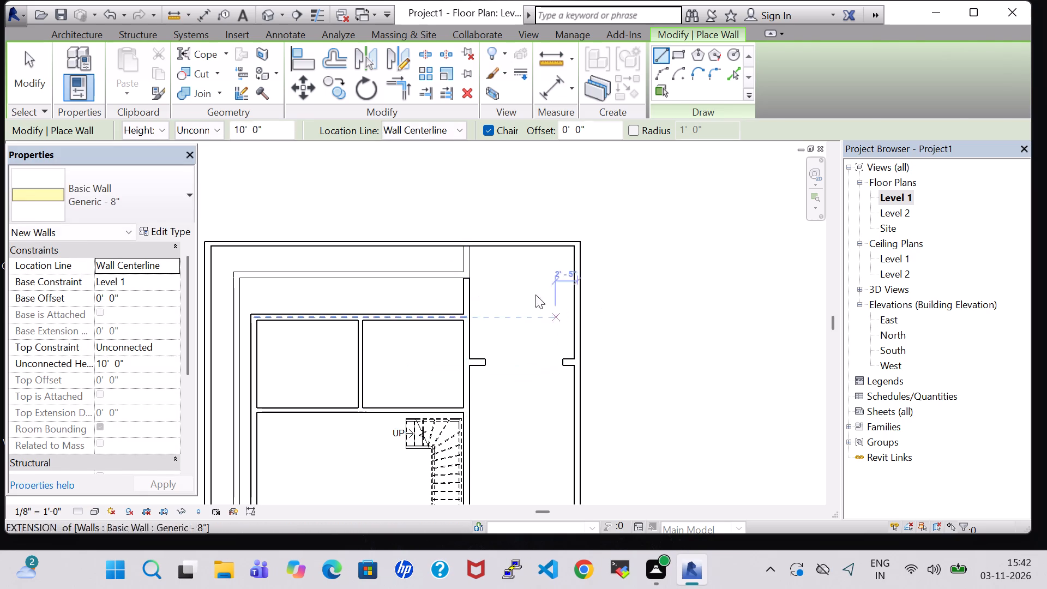
key(Escape)
Delete the short Generic - 2' wall joining the low north wall to the north outer wall.
click(467, 260)
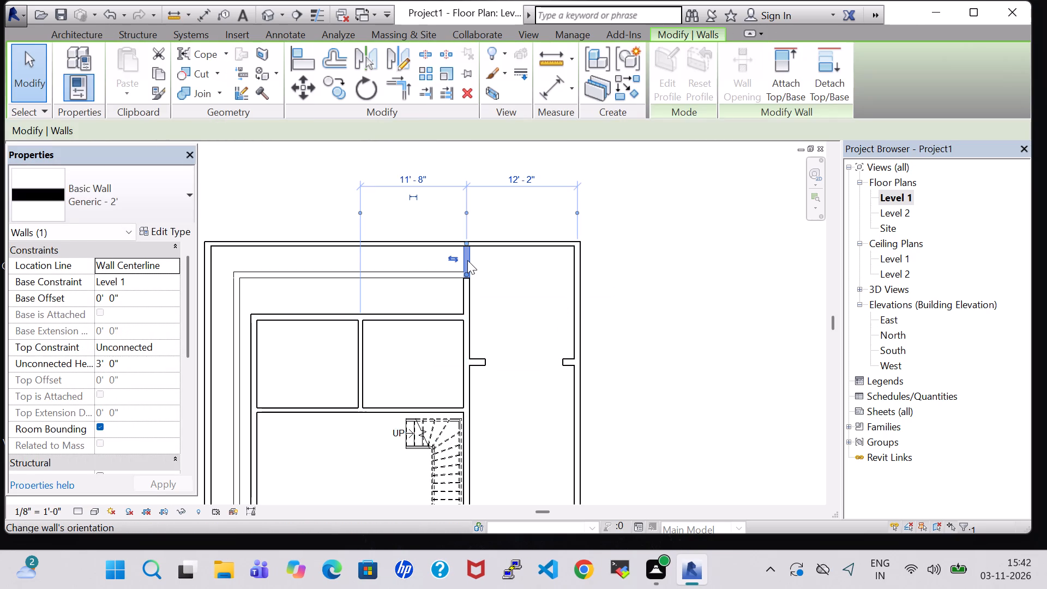
key(Delete)
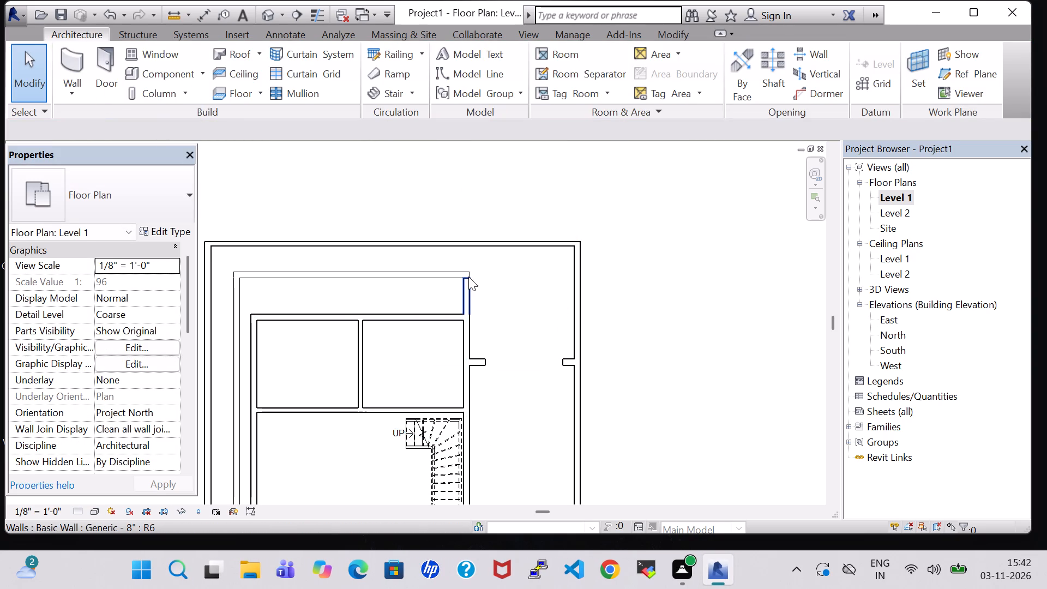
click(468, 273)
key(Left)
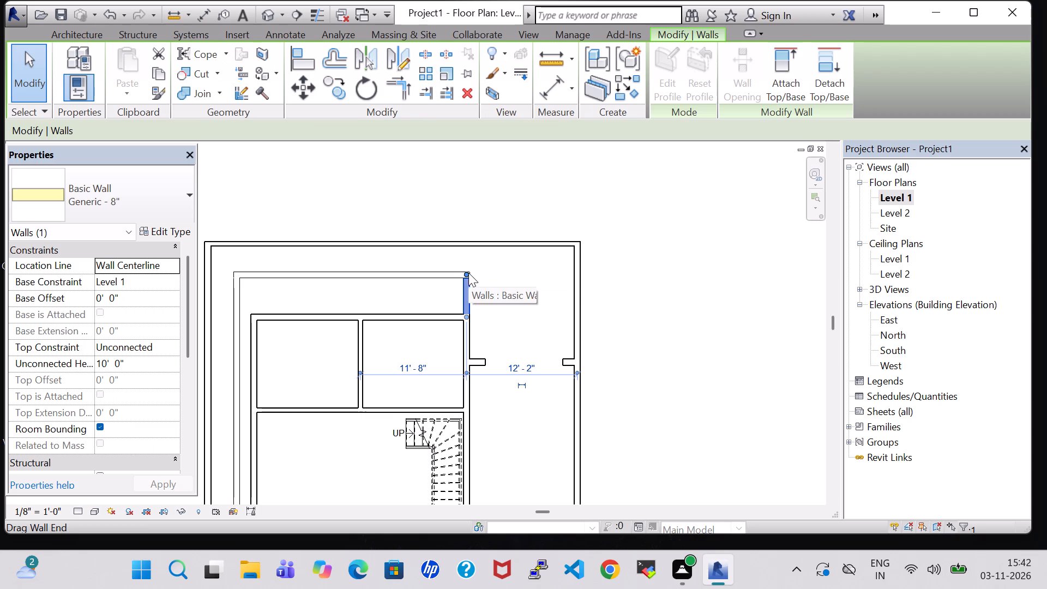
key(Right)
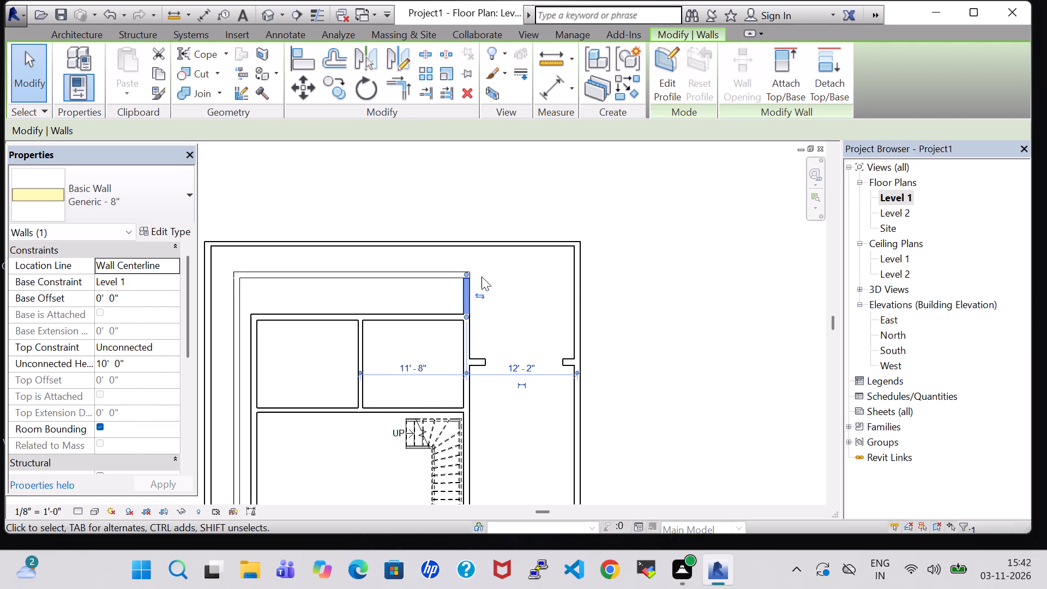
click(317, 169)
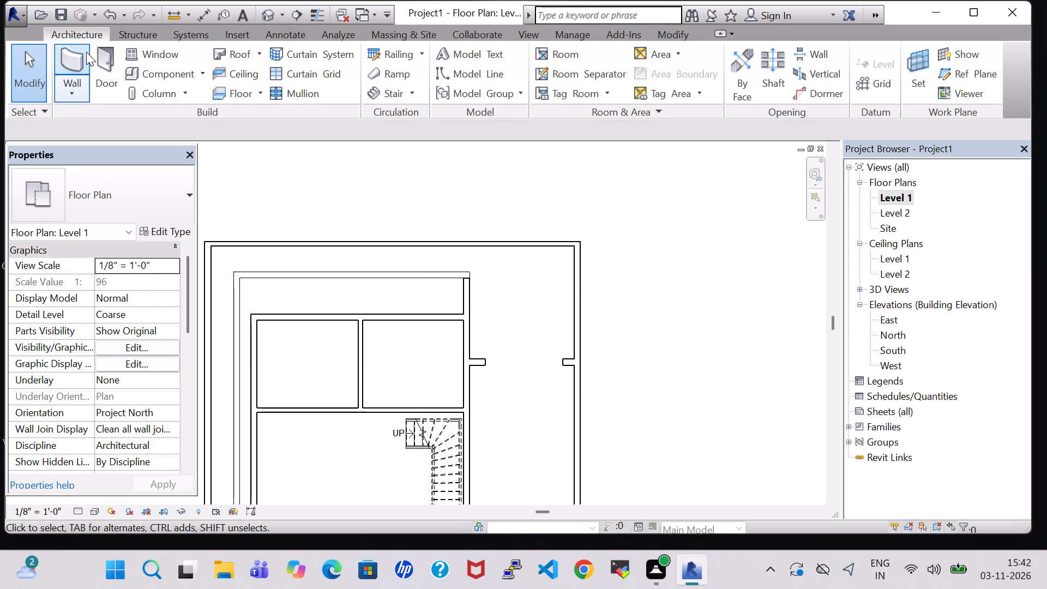
Extend the new Generic - 8" wall northward to meet the north outer wall.
click(54, 52)
click(467, 282)
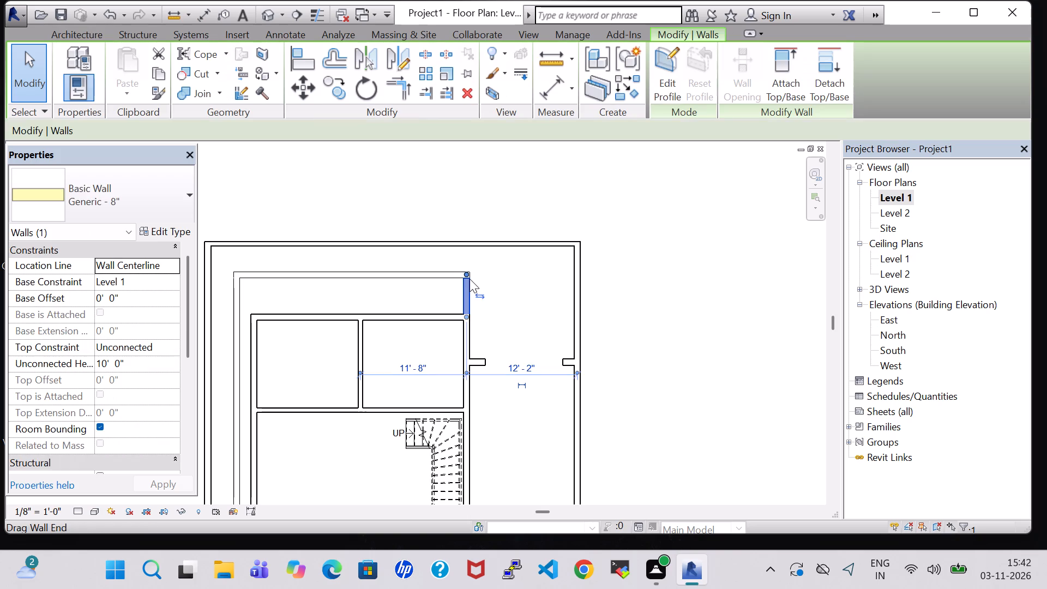
drag(466, 274, 466, 245)
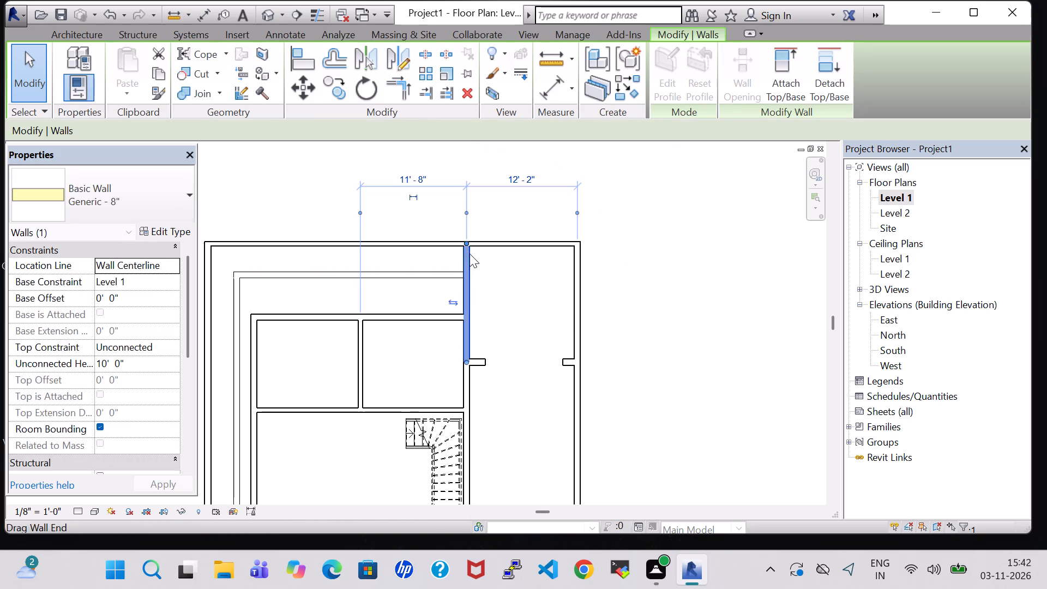
click(492, 289)
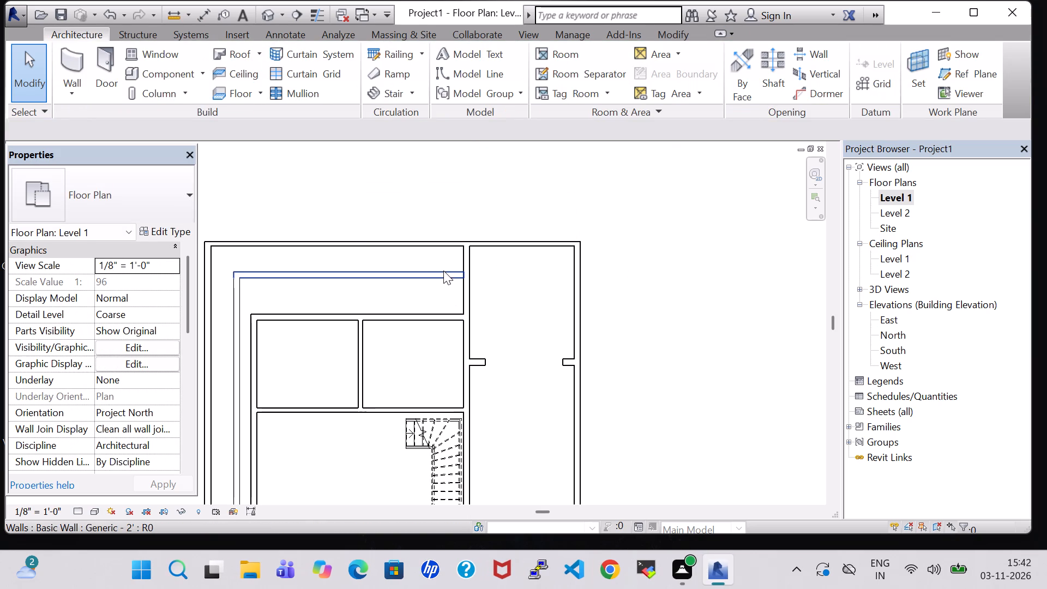
click(443, 271)
click(488, 294)
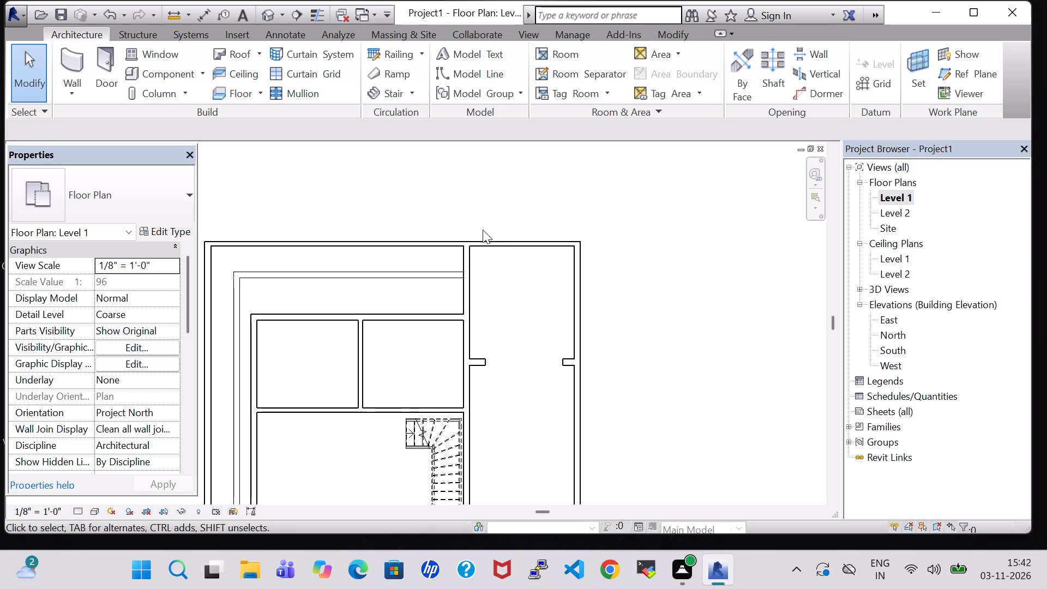
Examine the extended wall and its surroundings in the 3D view and the Level 1 plan.
click(267, 13)
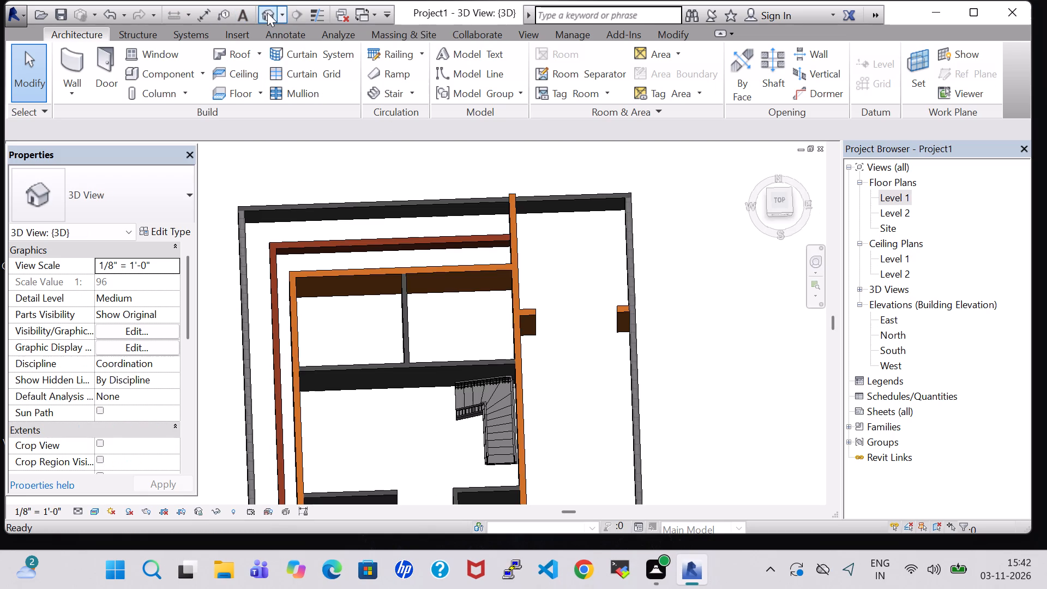
shift+middle_drag(582, 355, 568, 216)
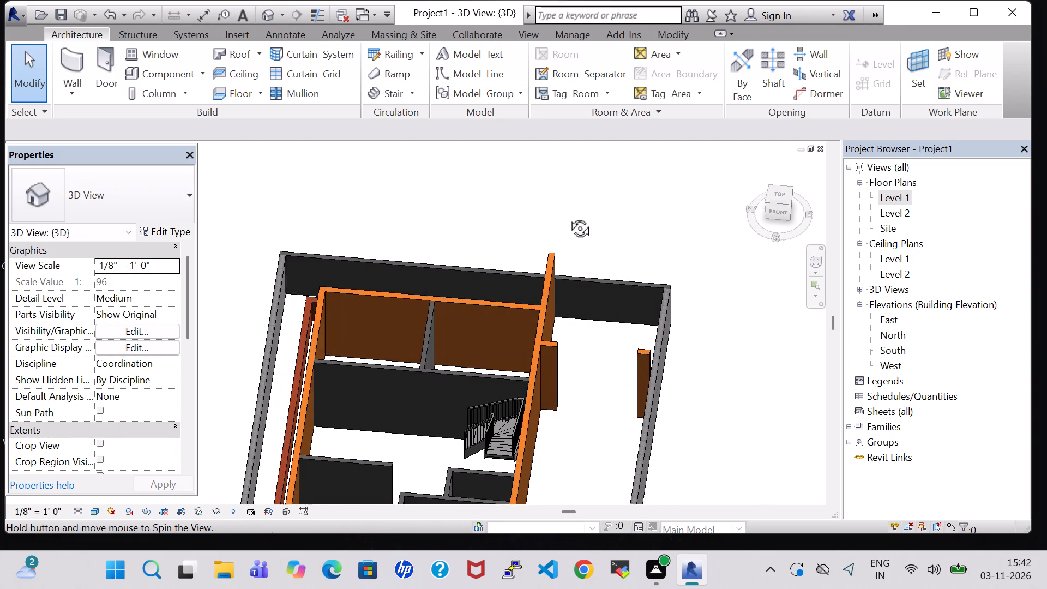
shift+middle_drag(568, 216, 572, 209)
middle_drag(577, 224, 600, 348)
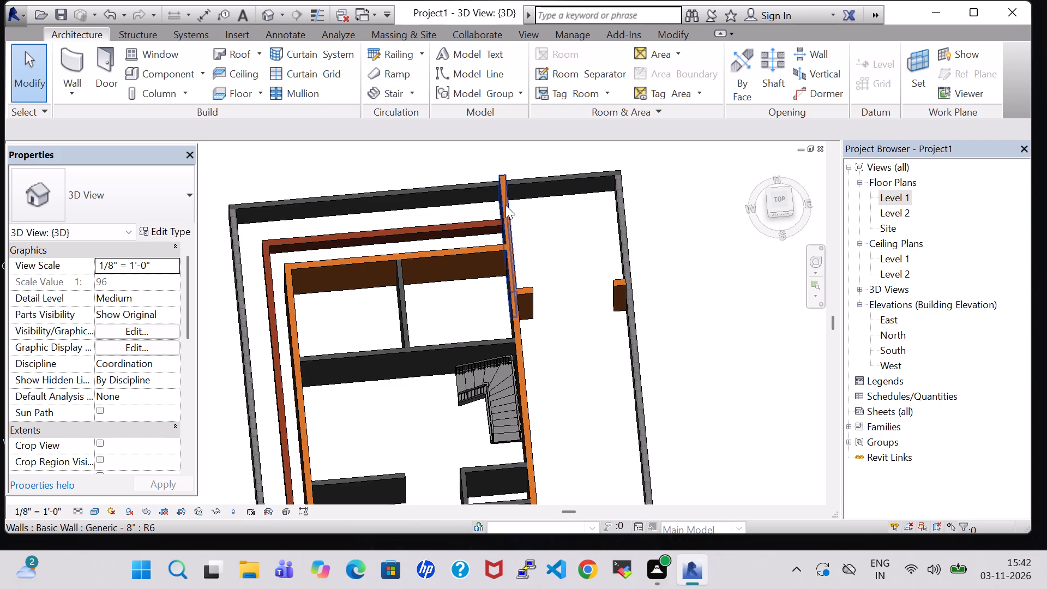
double_click(895, 194)
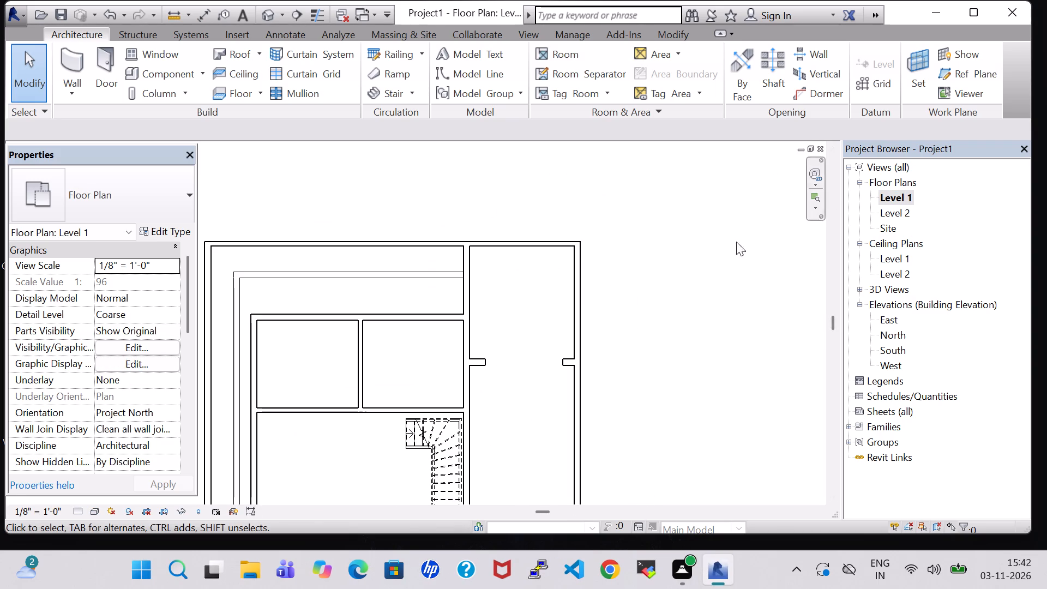
click(468, 294)
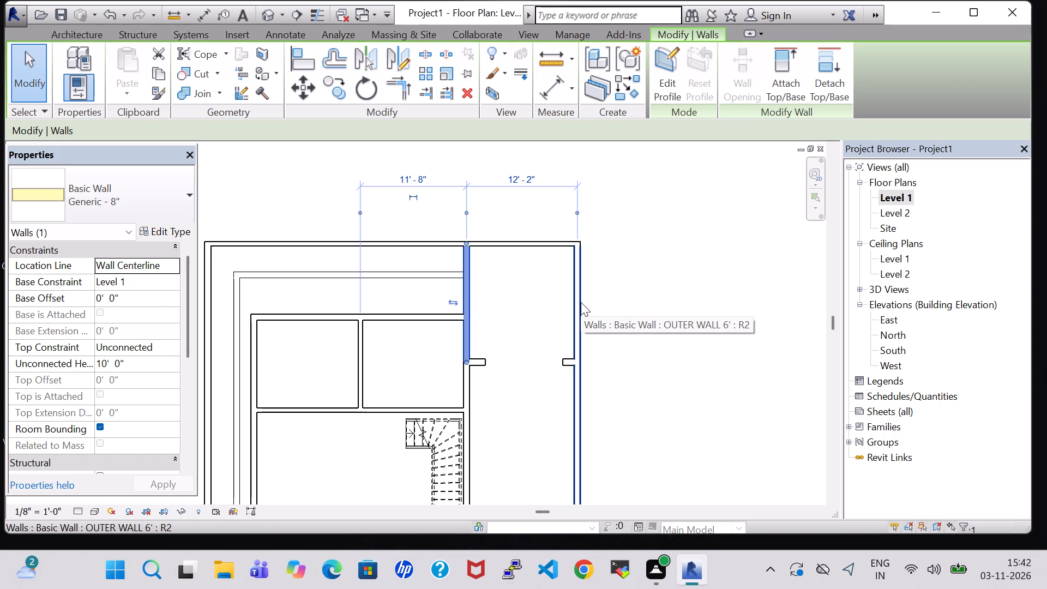
click(635, 340)
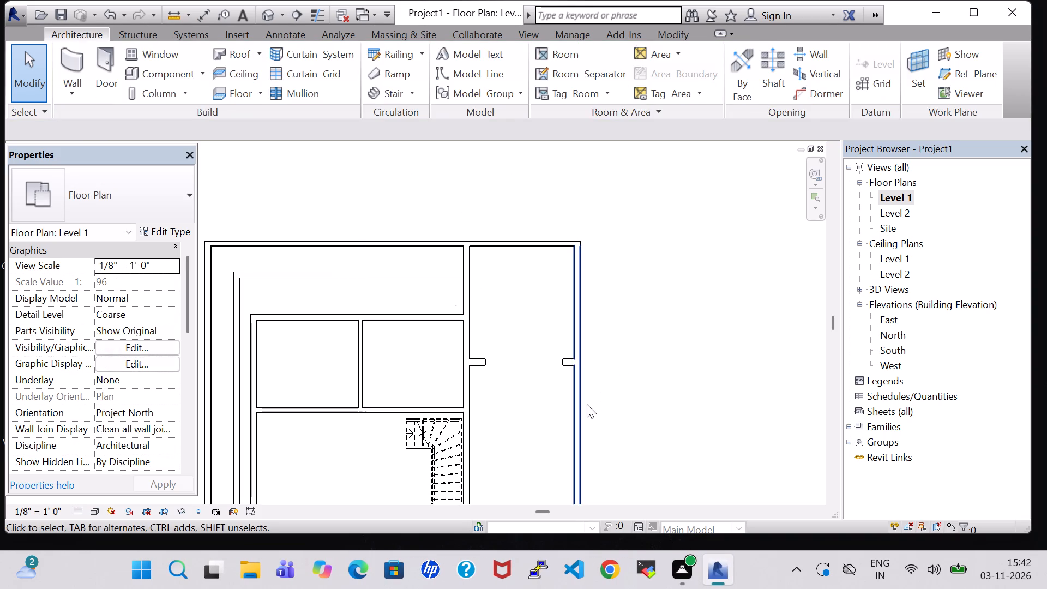
click(586, 404)
click(728, 354)
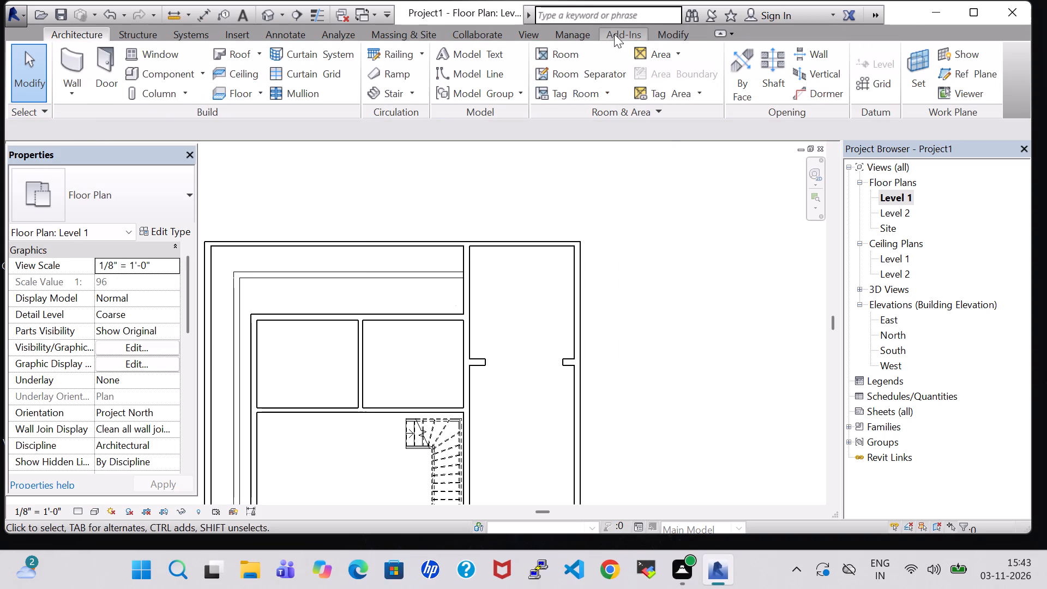
Split the east outer wall where the short stub wall meets it.
click(667, 35)
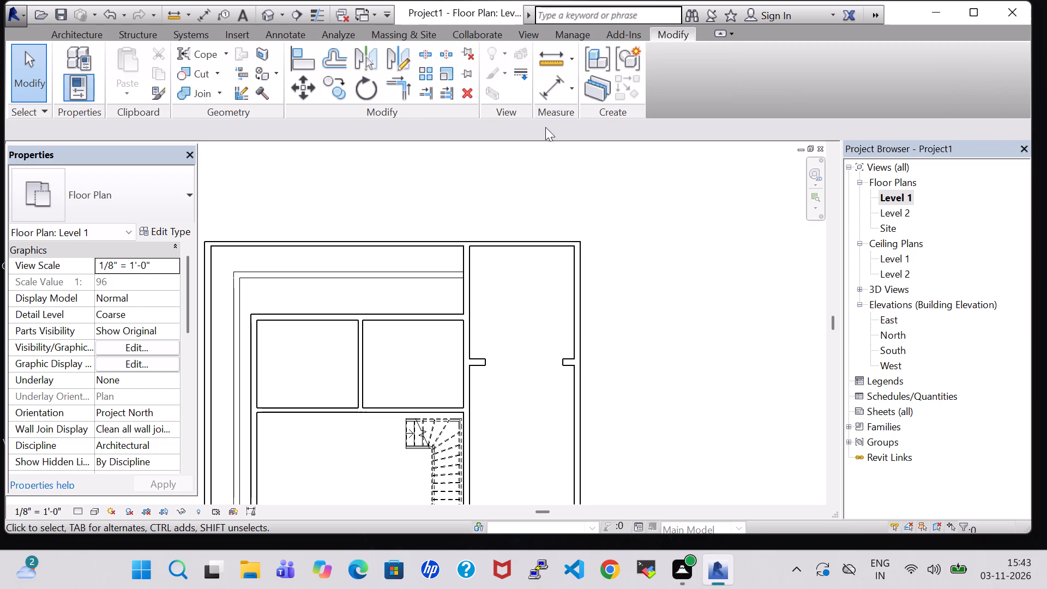
click(428, 50)
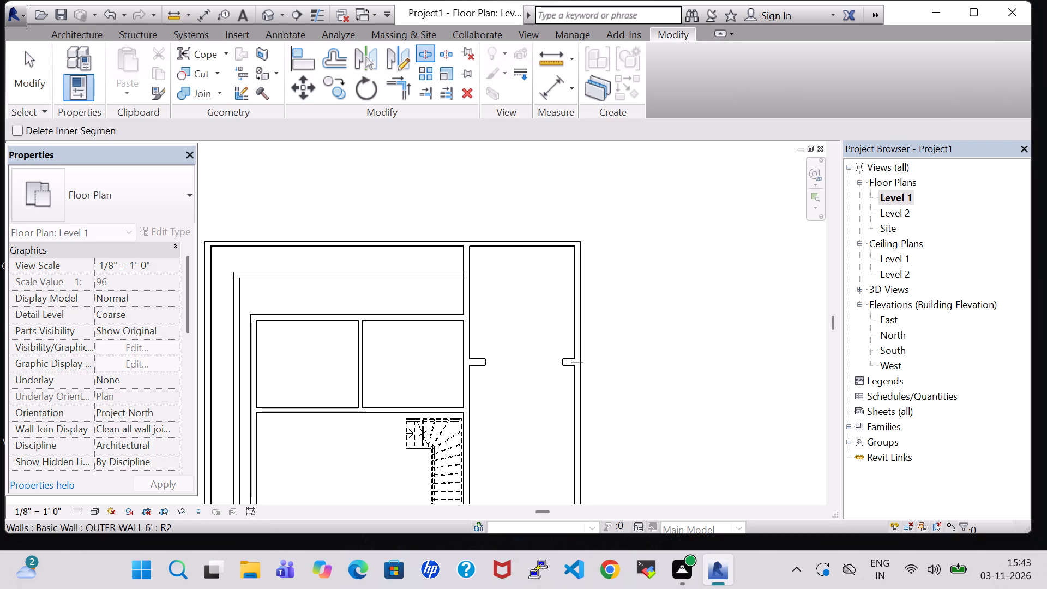
click(577, 366)
key(Escape)
key(Escape)
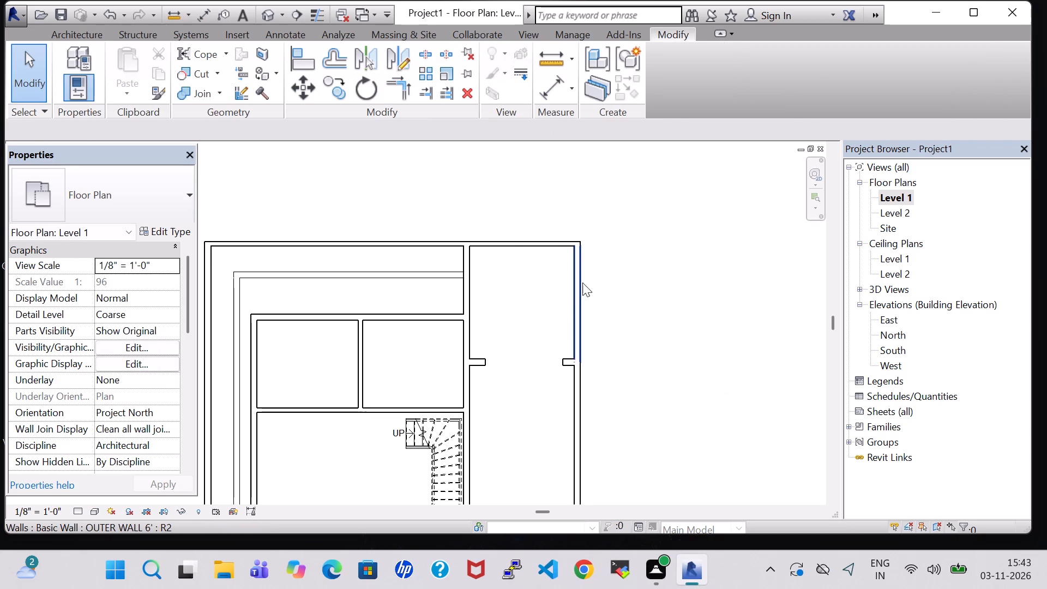
Set the unconnected height of the east outer wall's northern segment to 10' 0".
click(579, 283)
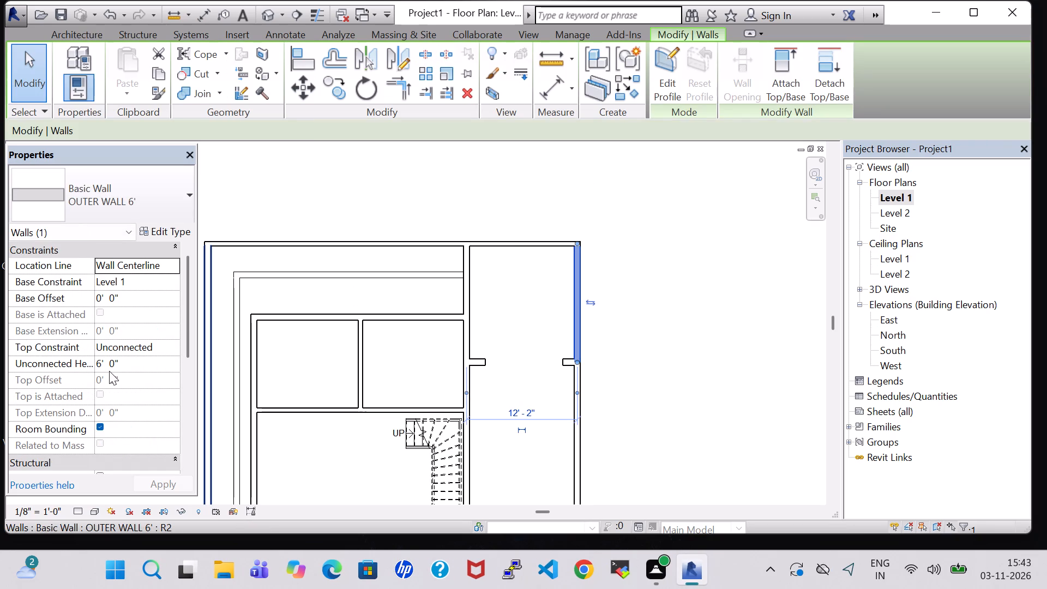
click(103, 360)
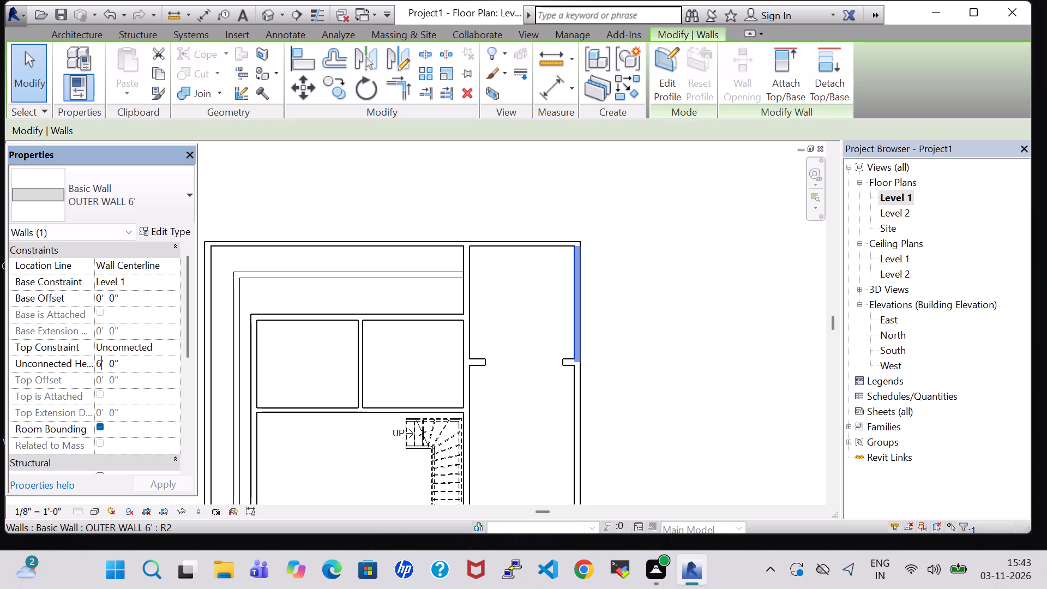
key(BackSpace)
key(1)
key(0)
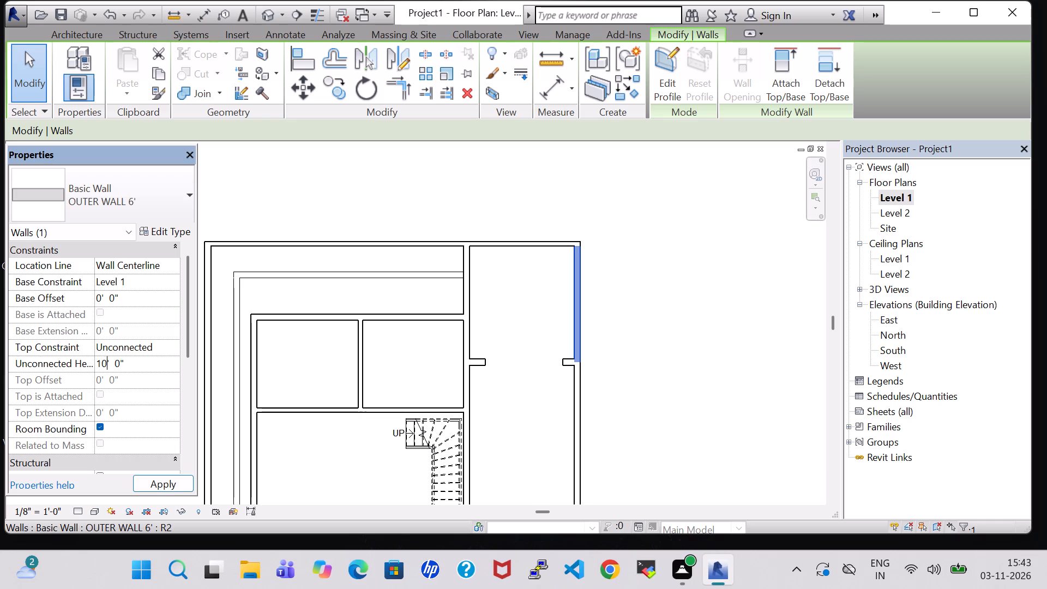
click(158, 487)
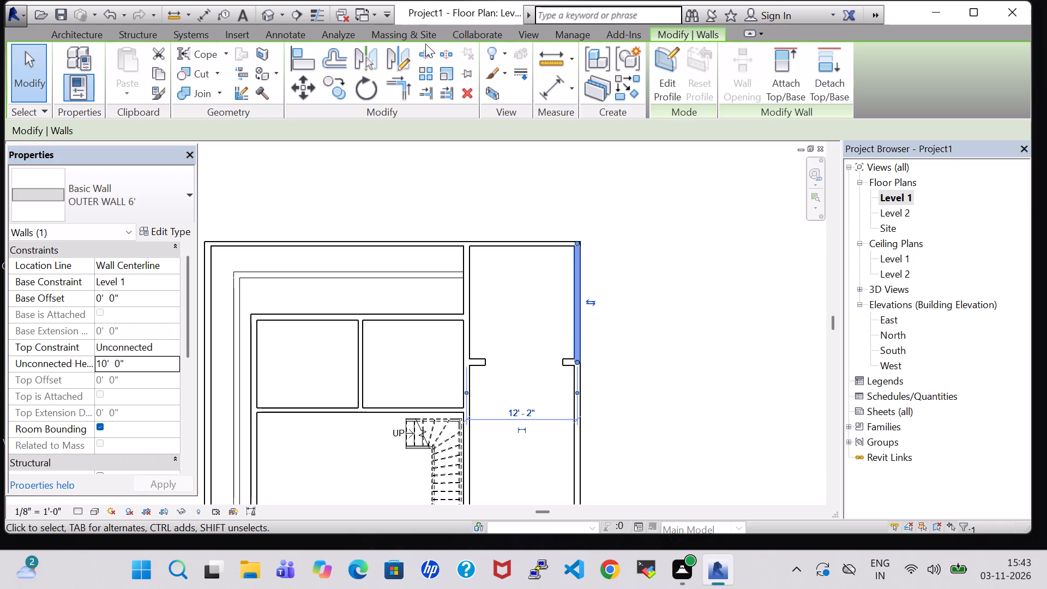
Split the north outer wall where the extended wall meets it, using Split with Gap and a 0' 1" joint gap.
click(448, 57)
click(469, 245)
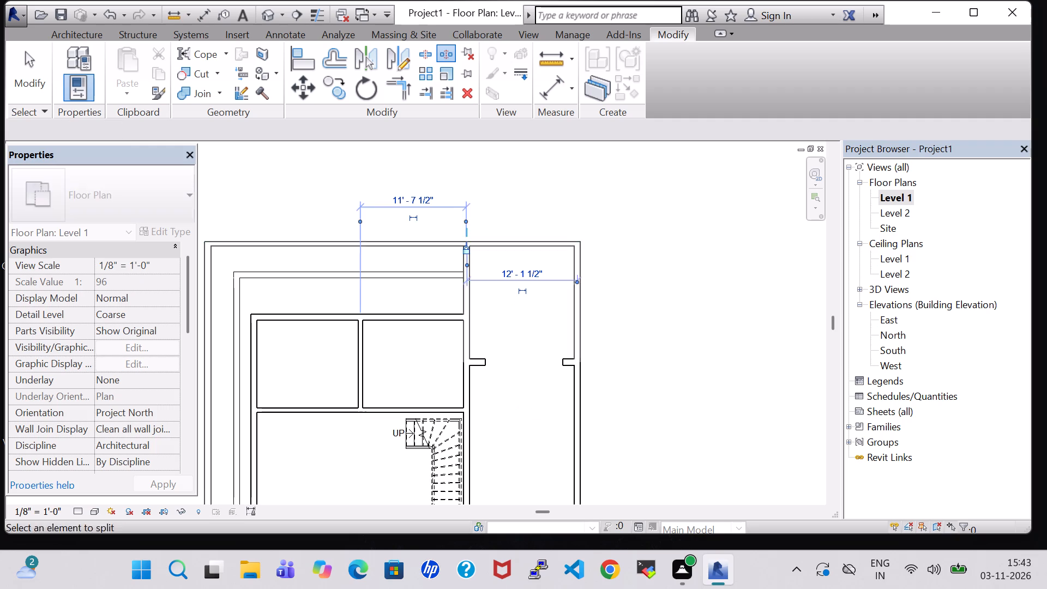
key(Escape)
key(Escape)
Set the unconnected height of the north outer wall's eastern segment to 10' 0".
click(516, 239)
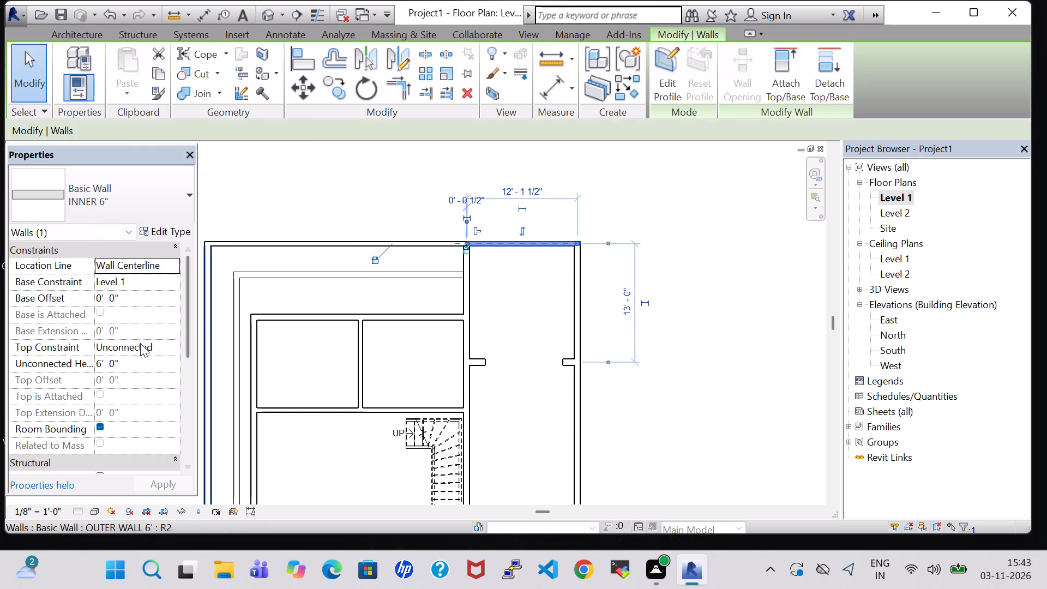
click(103, 364)
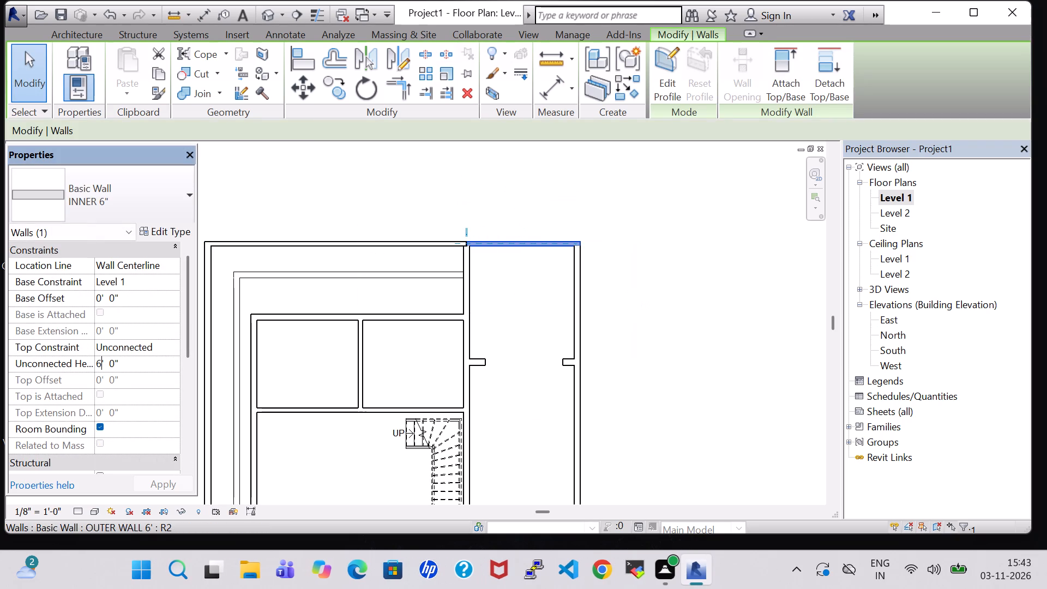
key(BackSpace)
text(10)
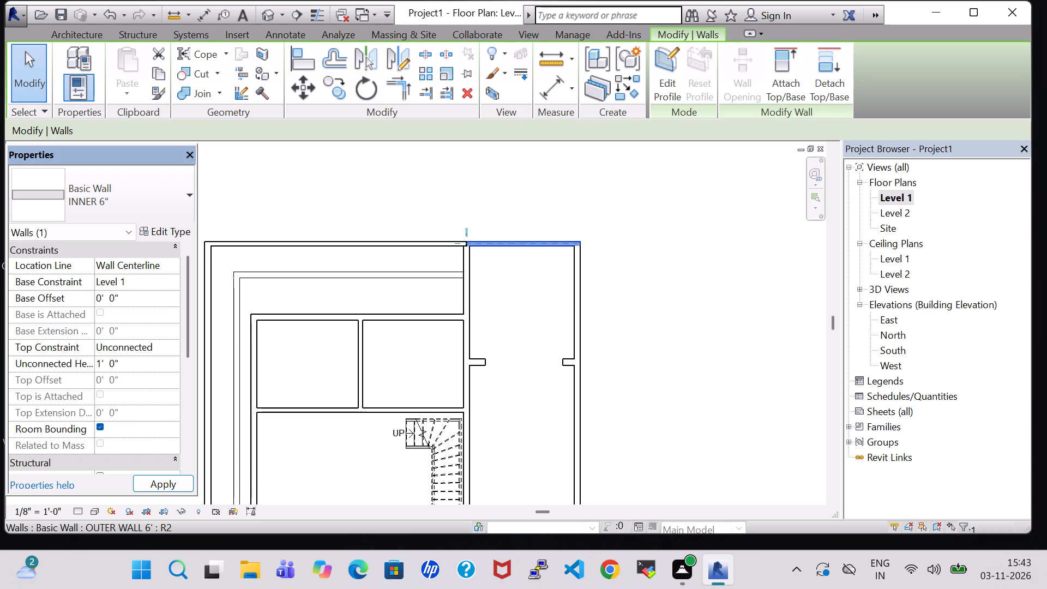
click(167, 483)
click(671, 426)
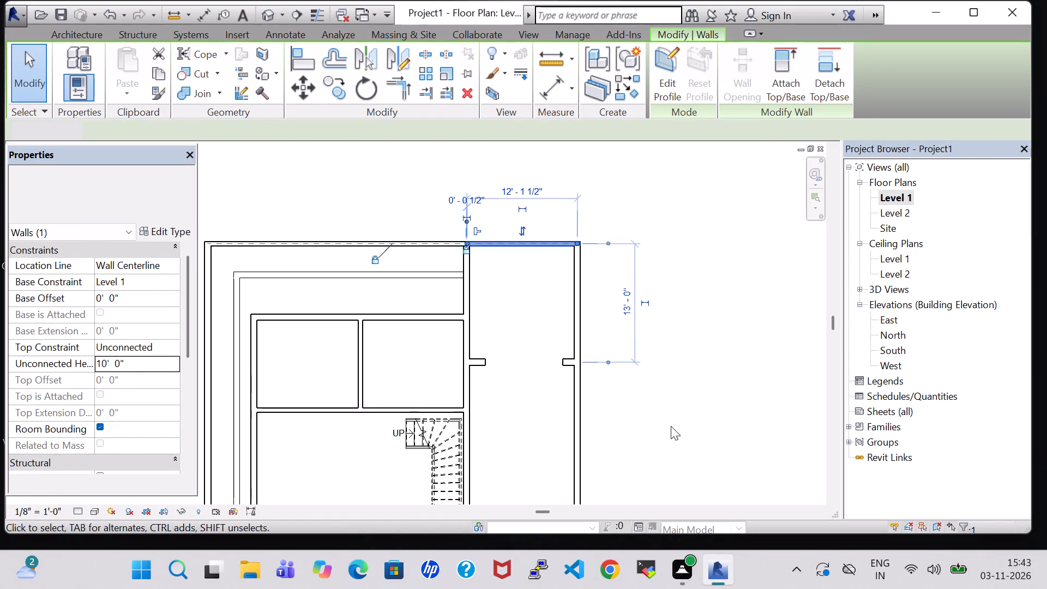
In the 3D view, change the Generic - 8" wall type's structure material to Brick, Common.
click(271, 10)
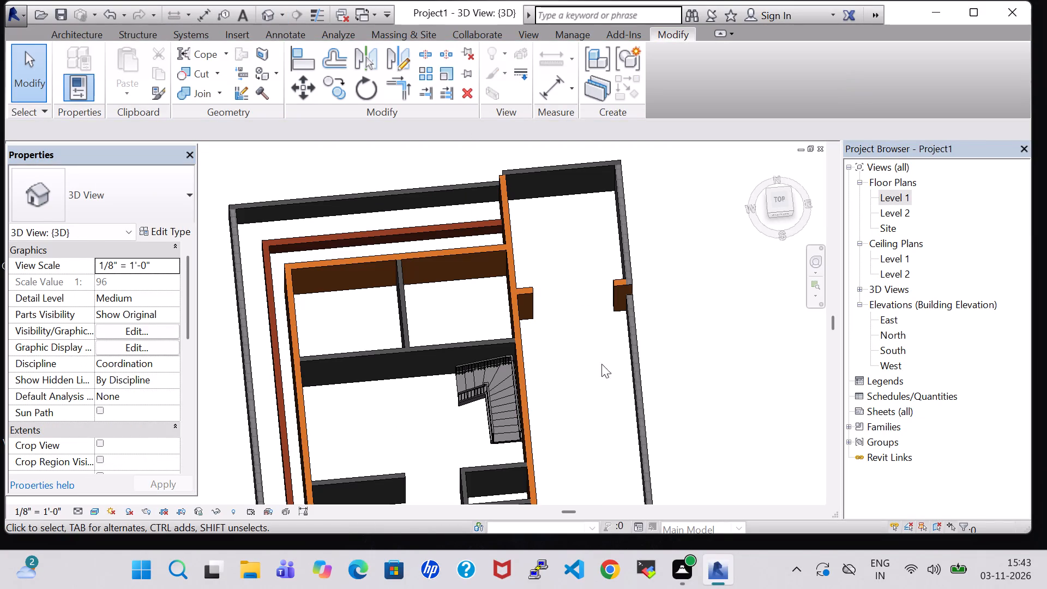
shift+middle_drag(571, 414, 565, 292)
middle_drag(557, 246, 563, 298)
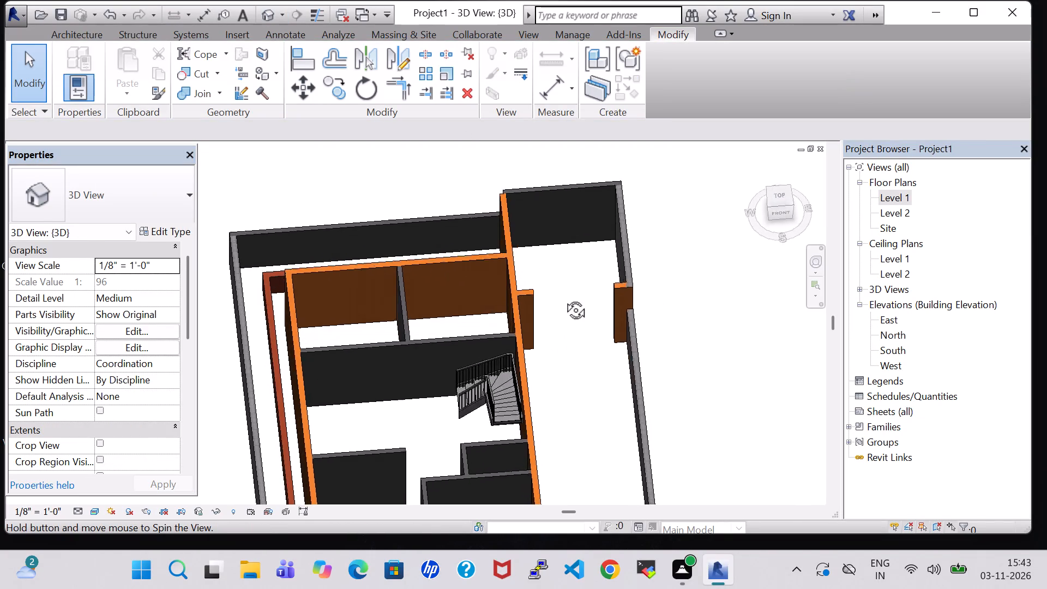
middle_drag(563, 298, 543, 405)
click(544, 274)
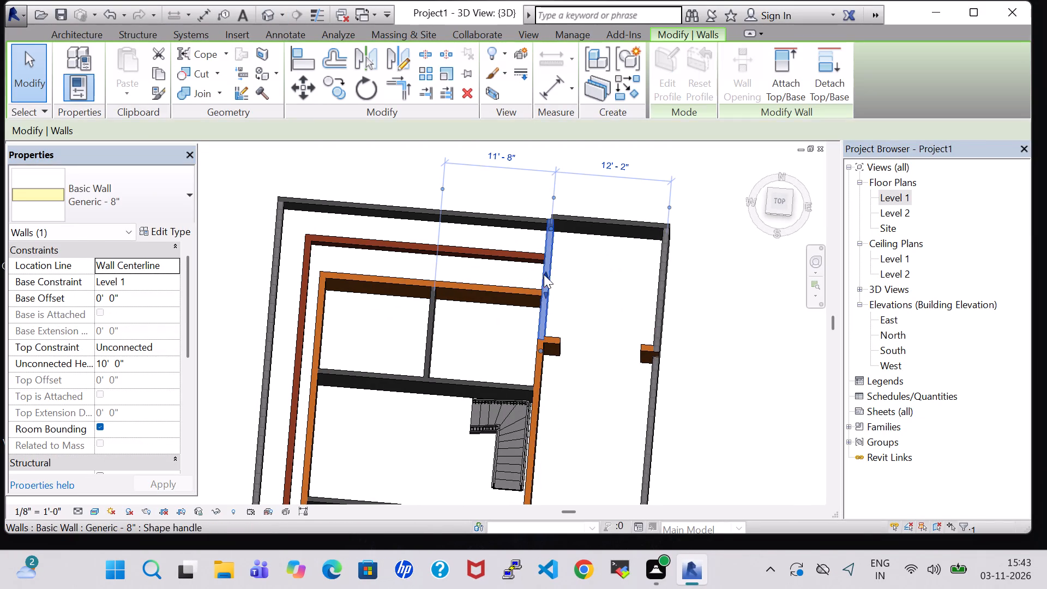
click(155, 231)
click(509, 221)
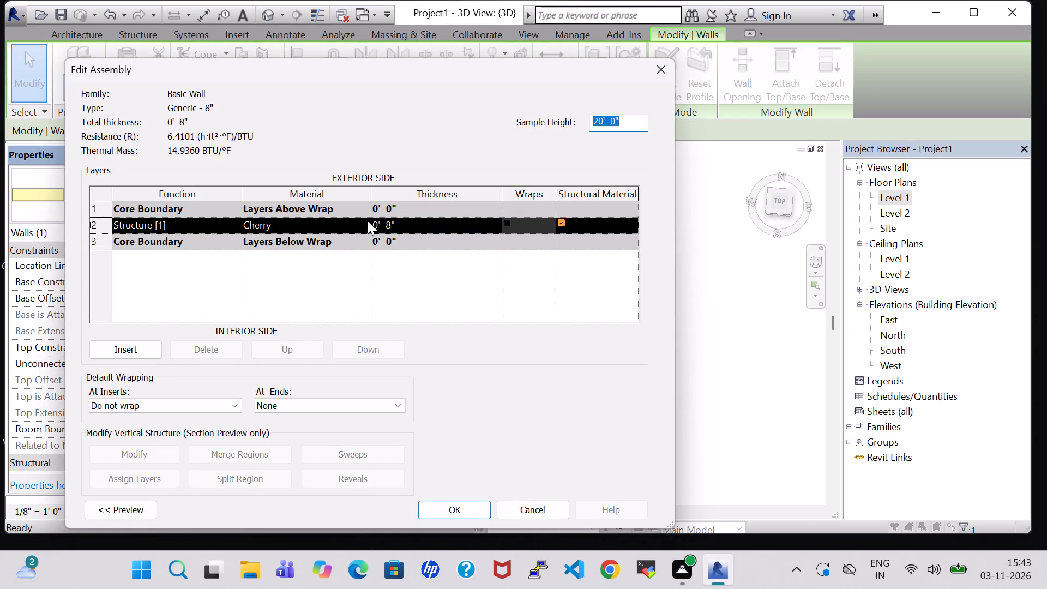
click(368, 221)
click(367, 253)
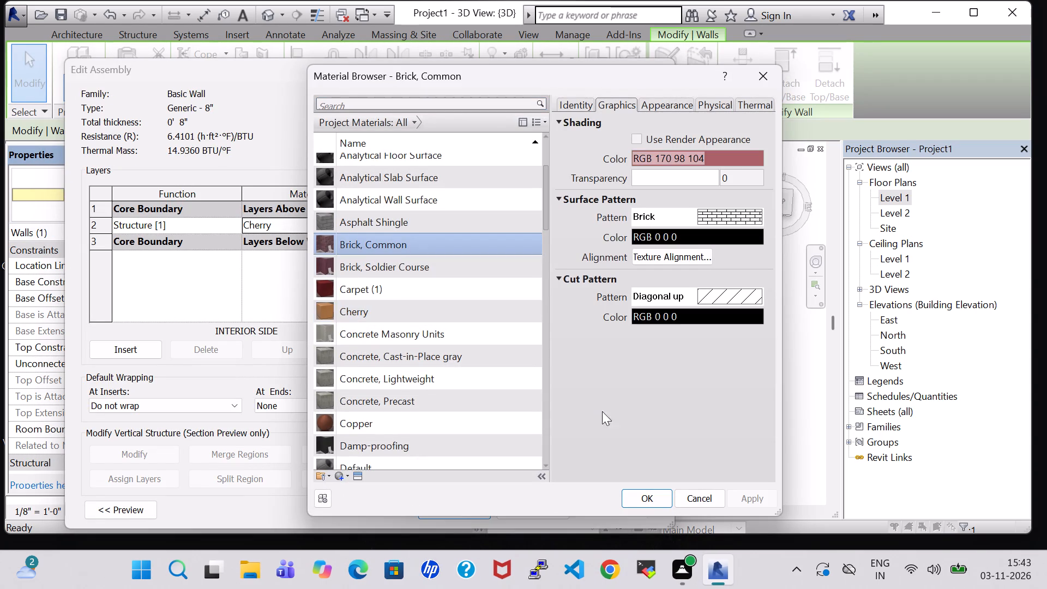
click(642, 499)
click(478, 502)
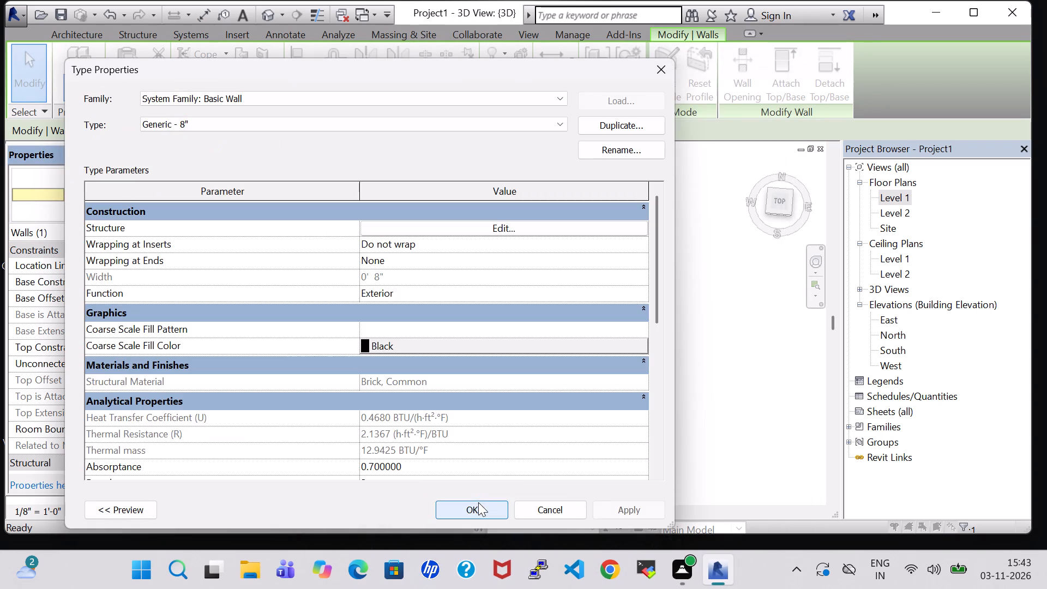
click(498, 505)
click(762, 371)
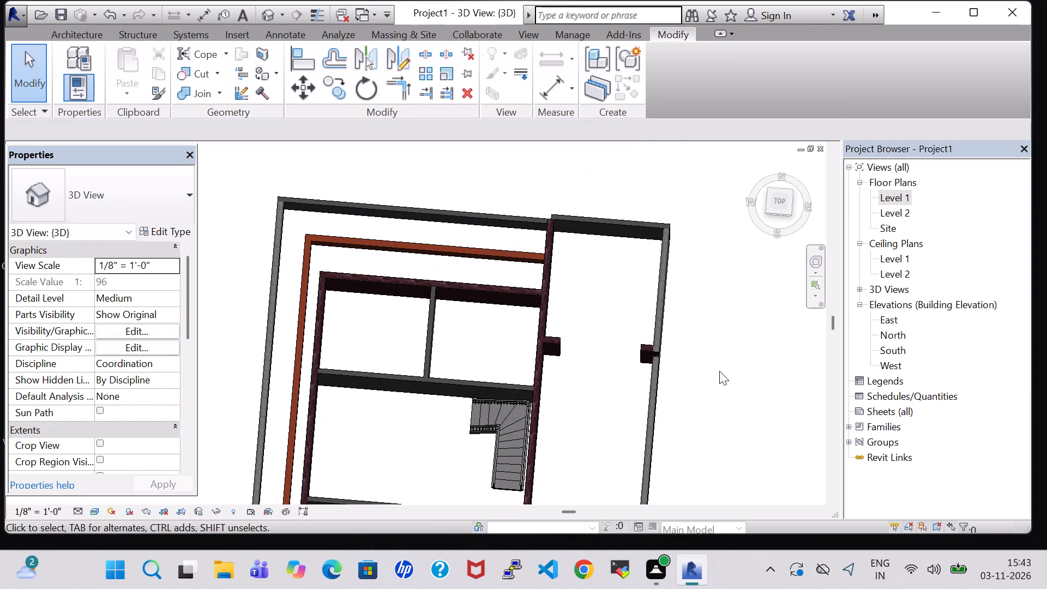
Duplicate the INNER 6" type for the northeast area's north wall and set its structure material to Brick, Common.
shift+middle_drag(574, 381, 573, 241)
scroll(574, 236, up, 5)
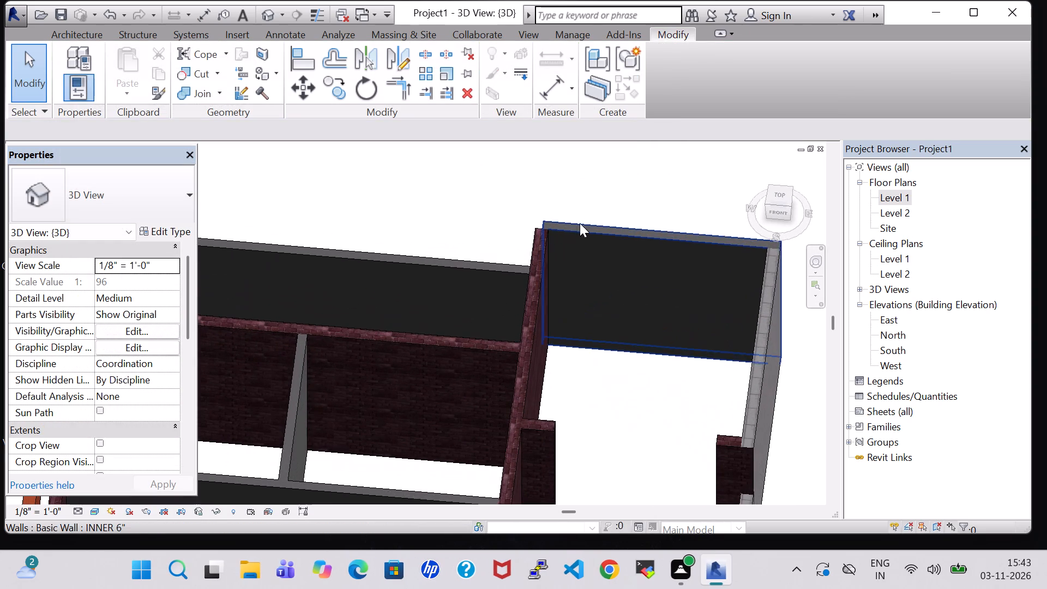
middle_drag(594, 208, 618, 225)
middle_drag(582, 225, 584, 356)
scroll(584, 356, up, 1)
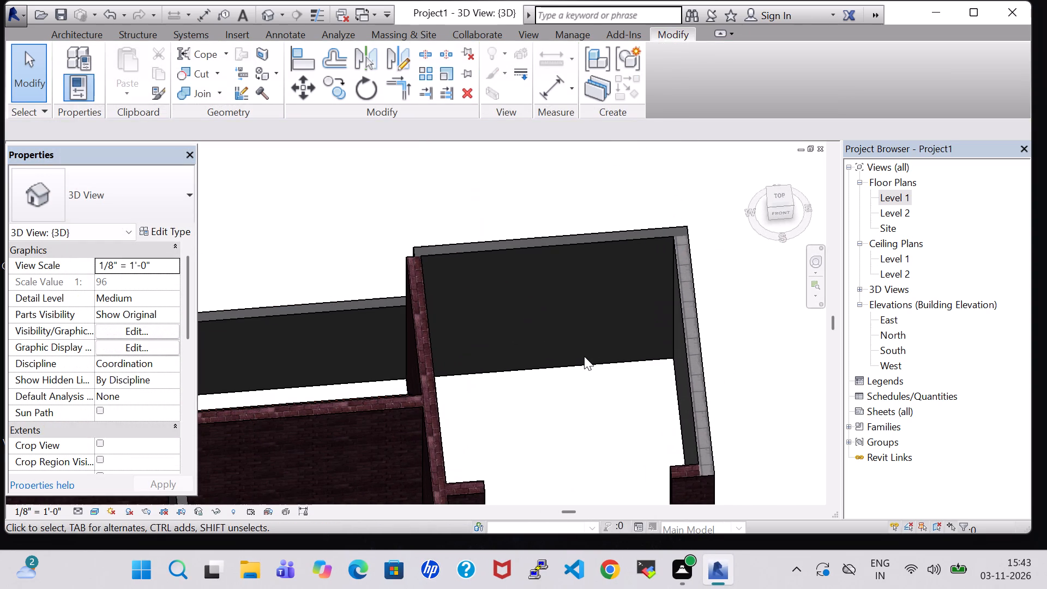
click(549, 245)
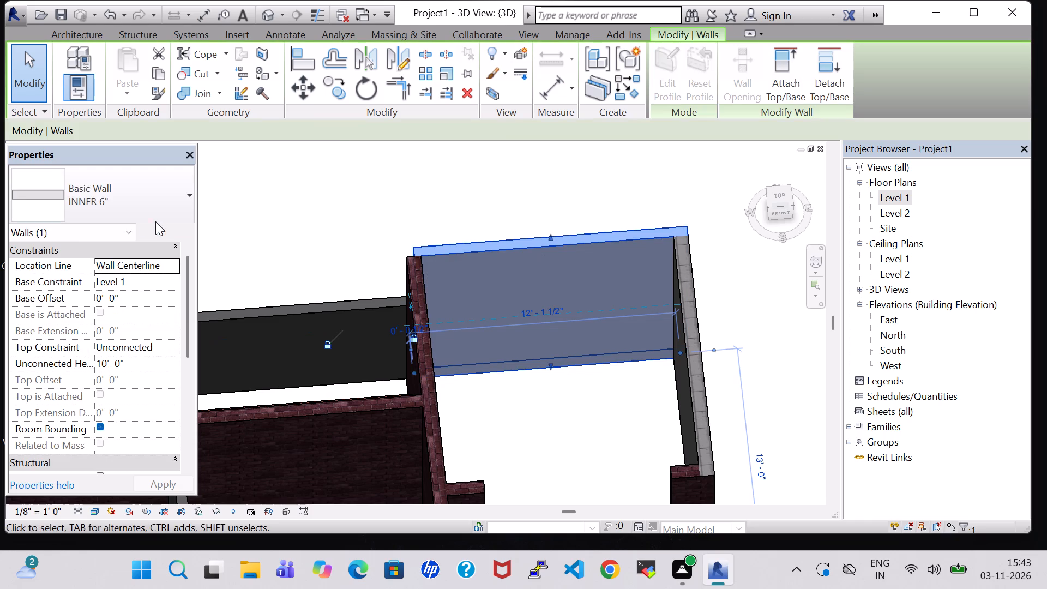
click(163, 231)
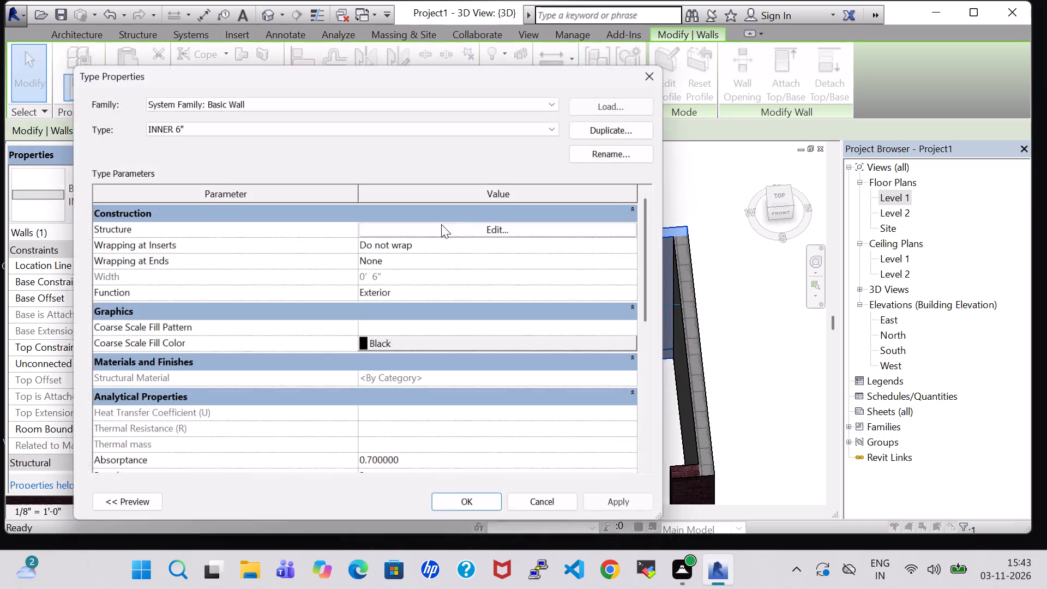
click(622, 129)
click(362, 333)
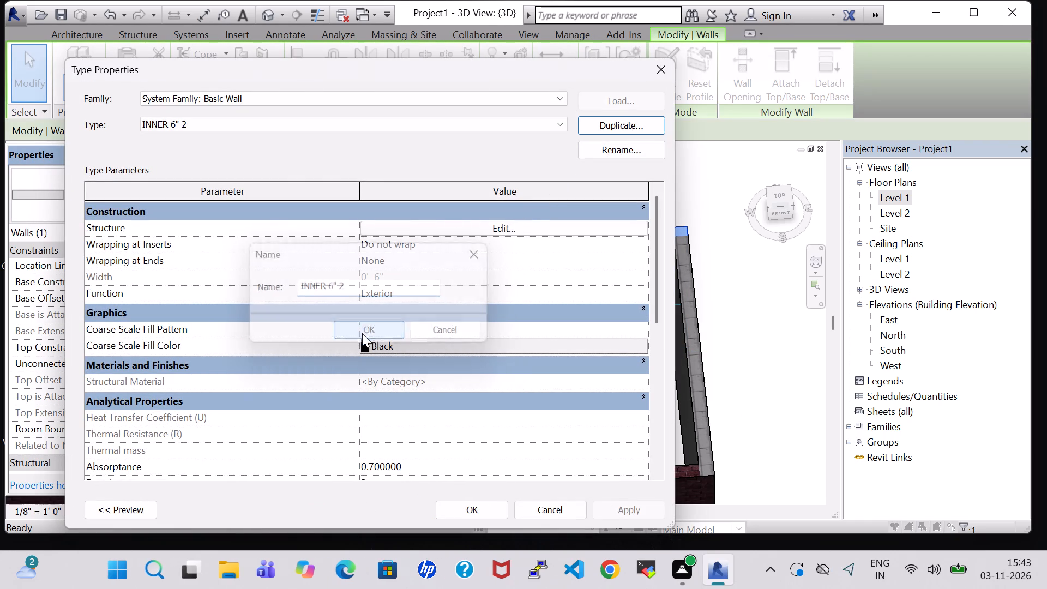
click(508, 229)
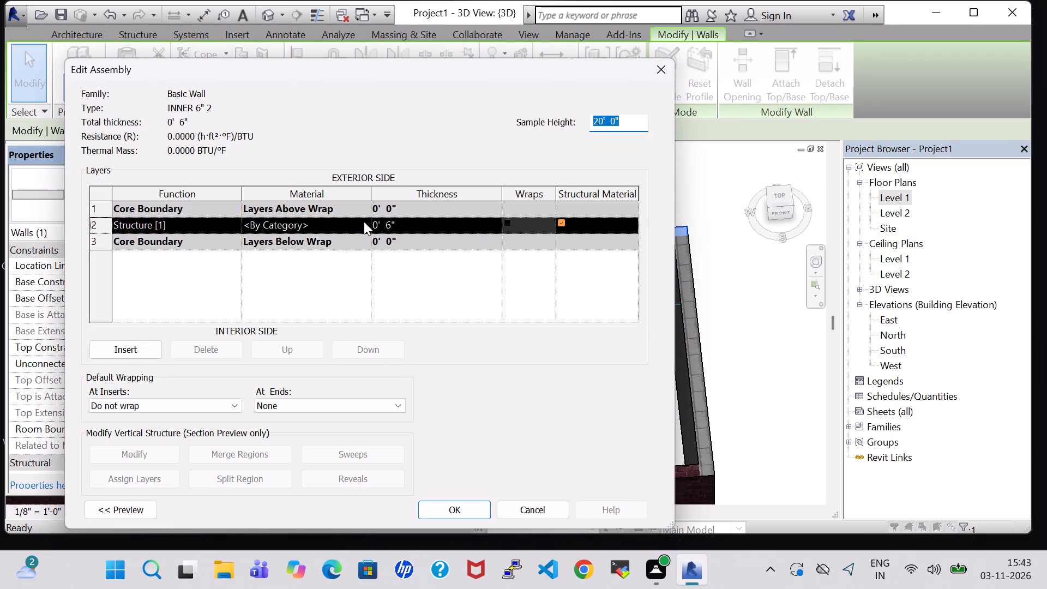
click(364, 221)
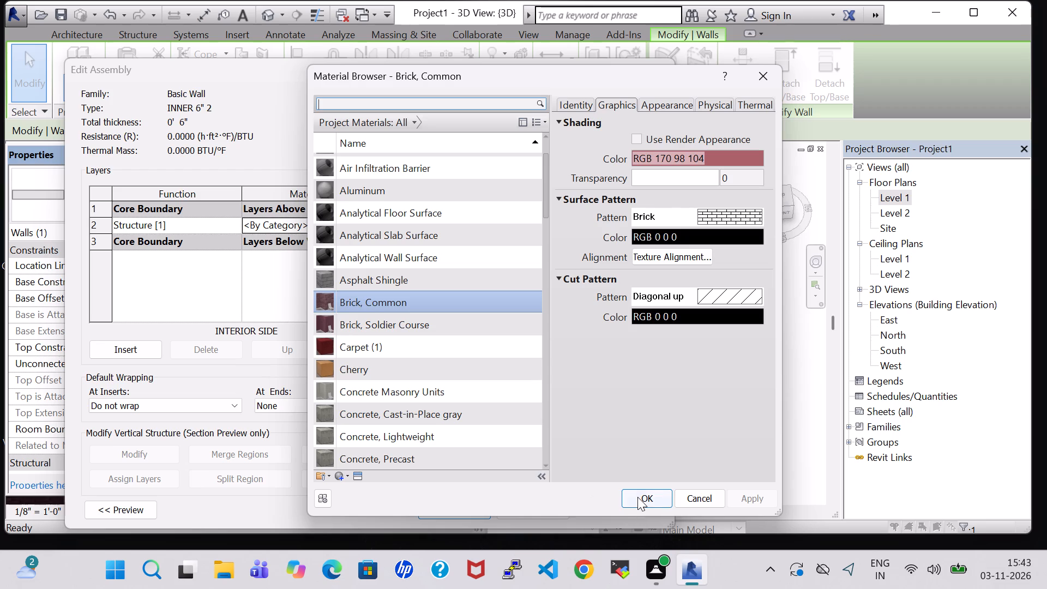
click(637, 497)
click(448, 511)
click(477, 503)
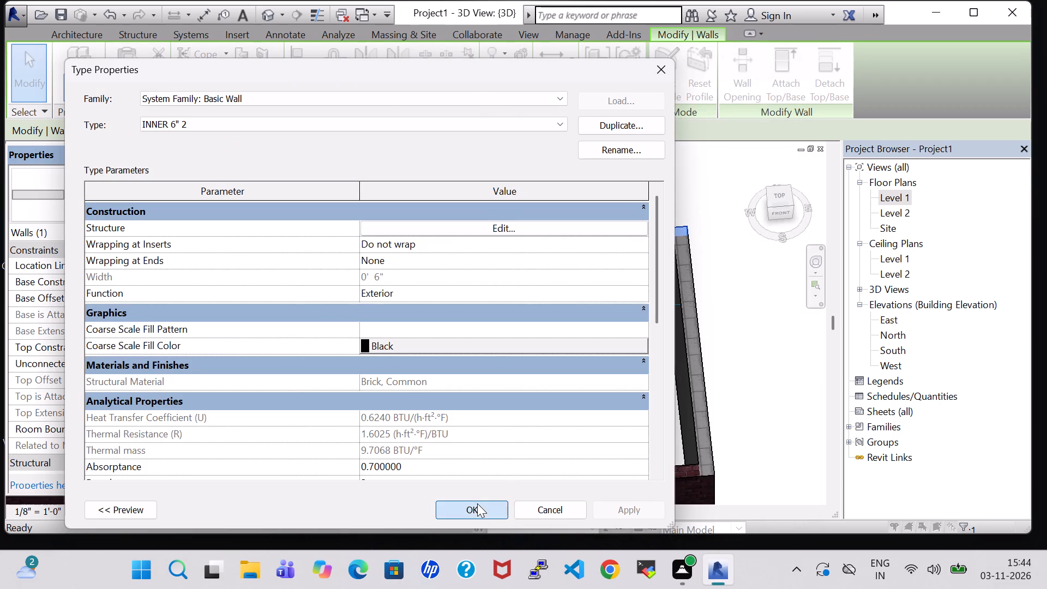
click(521, 445)
Duplicate the OUTER WALL 6' type for the northeast area's east wall and set its structure material to Brick, Common.
click(699, 394)
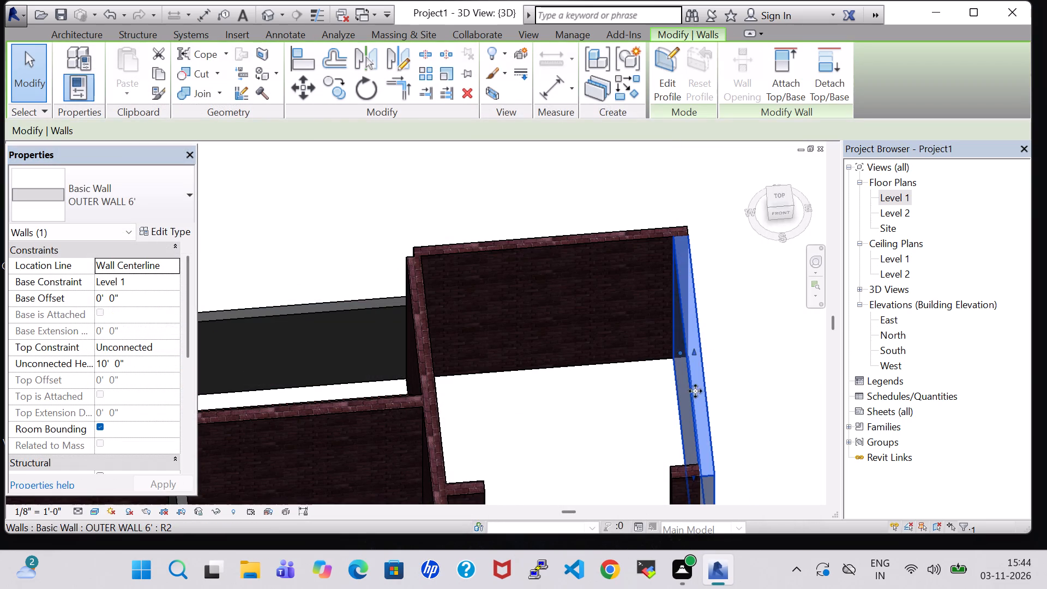
click(155, 232)
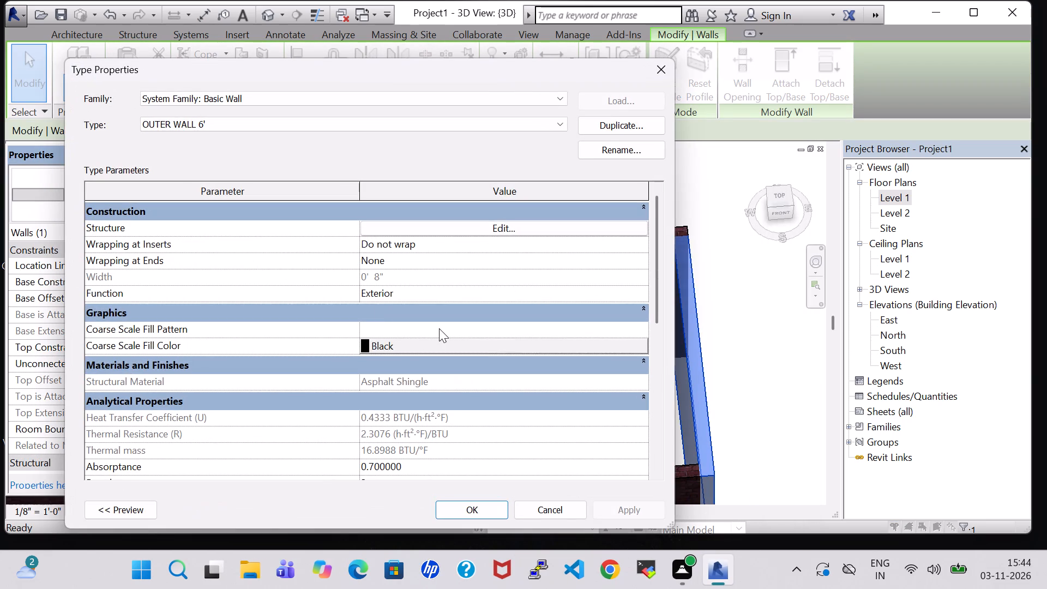
click(601, 124)
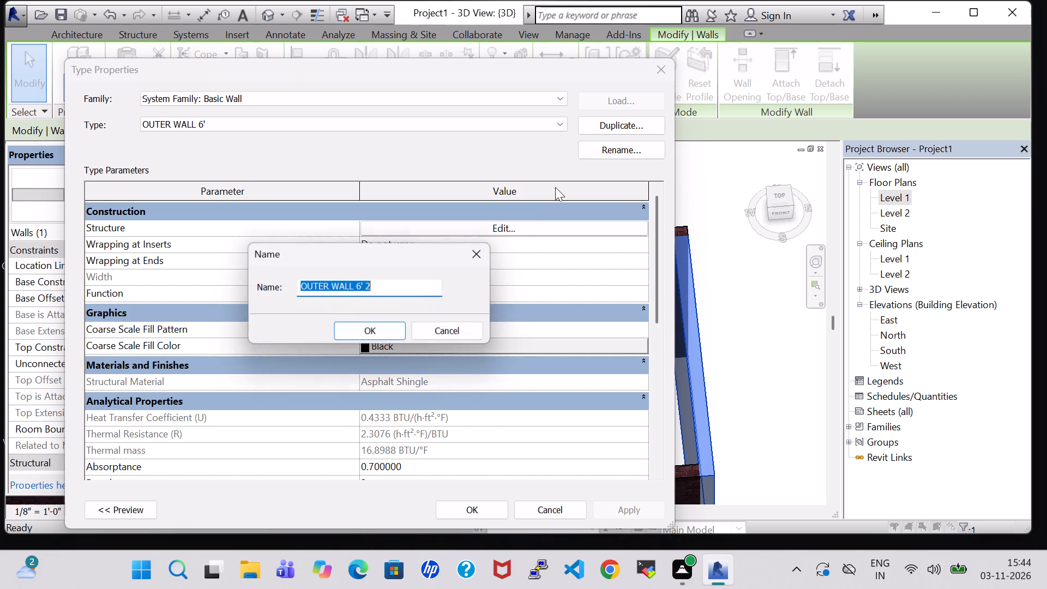
click(363, 328)
click(503, 226)
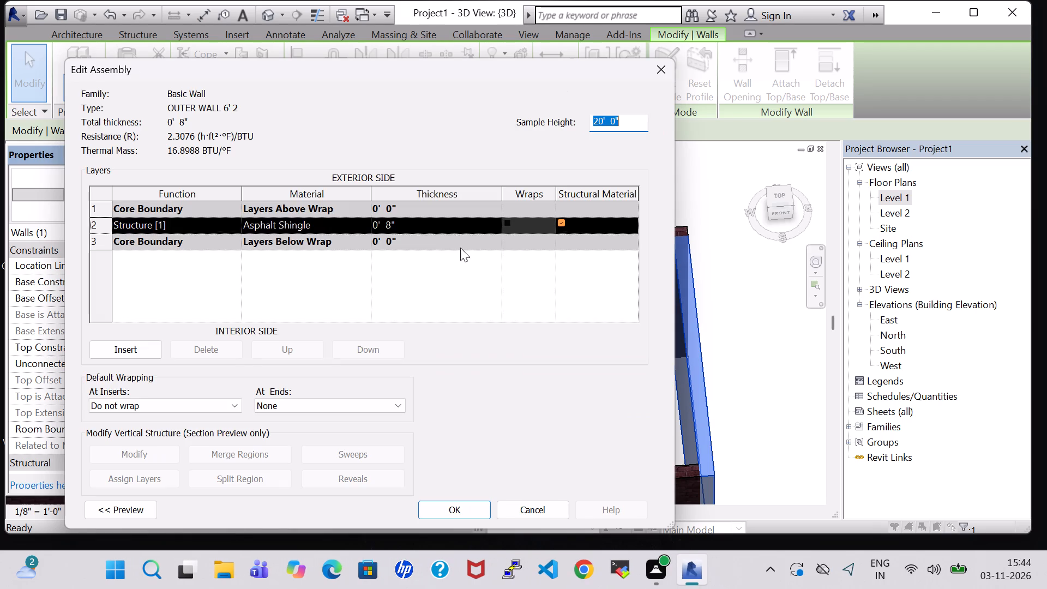
click(363, 221)
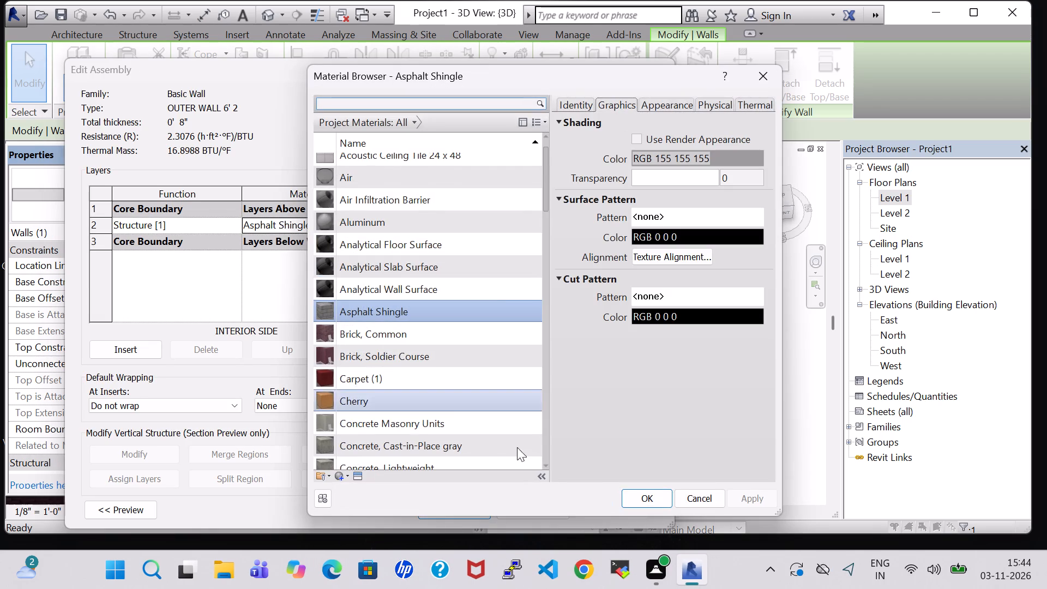
scroll(383, 278, up, 2)
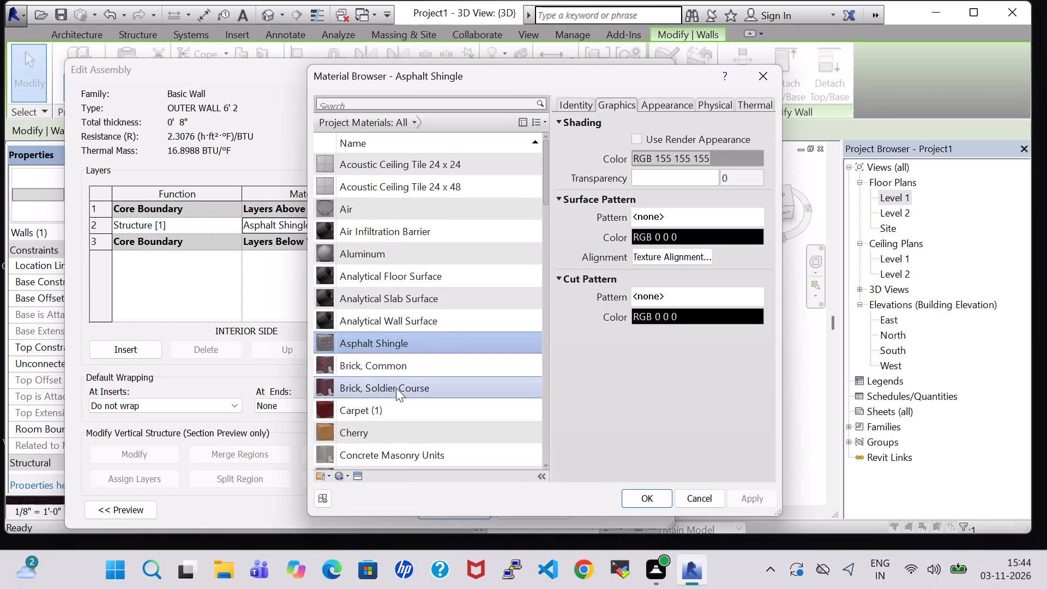
click(390, 369)
click(641, 501)
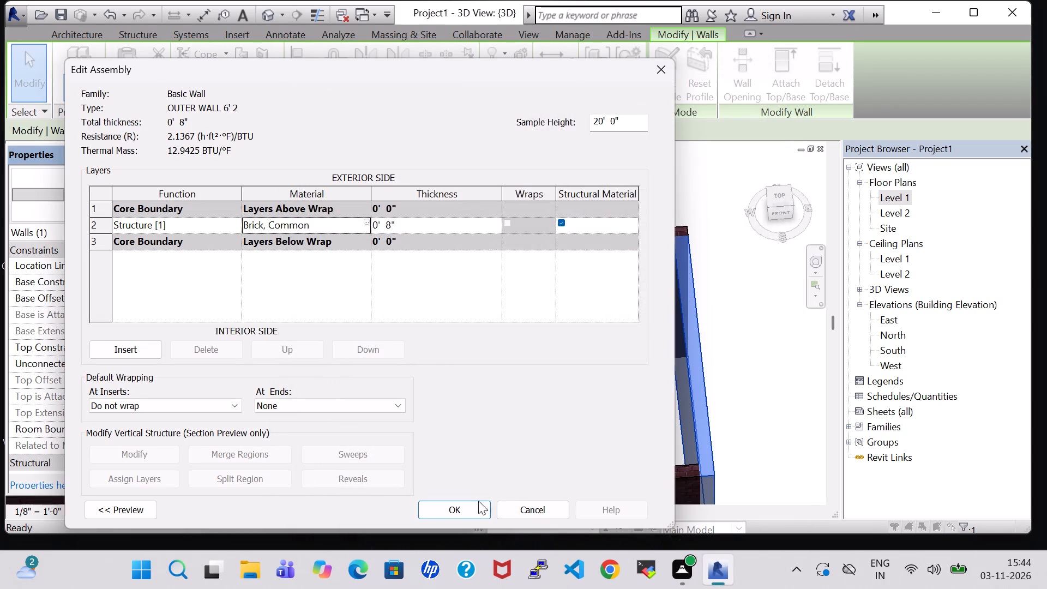
click(466, 506)
click(484, 509)
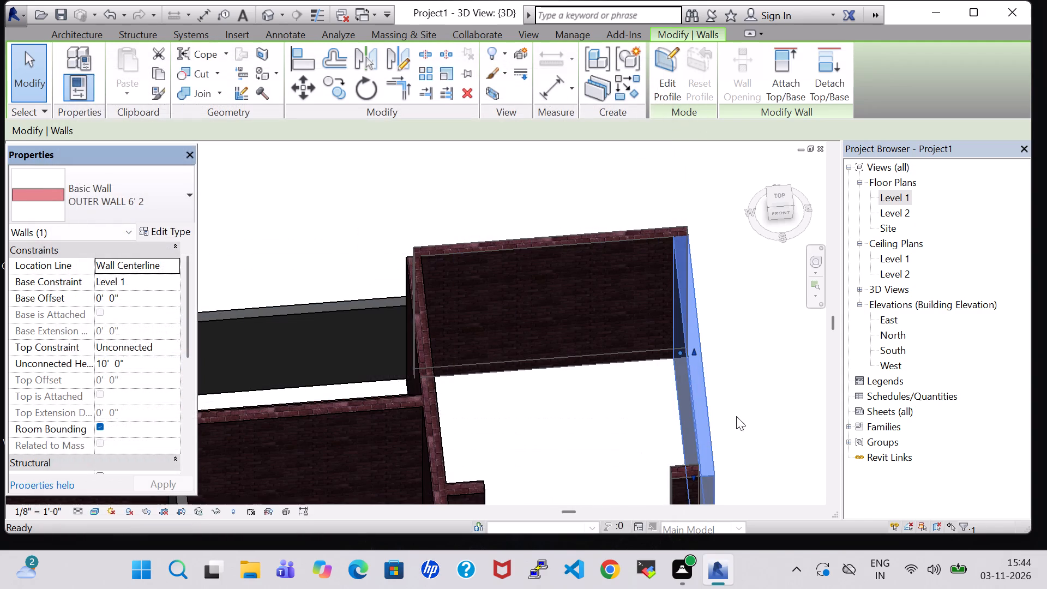
click(741, 414)
Examine the brick walls and the rest of the building from several angles in the 3D view.
scroll(747, 433, down, 4)
middle_drag(747, 433, 723, 371)
scroll(747, 433, up, 1)
scroll(704, 382, down, 4)
middle_drag(702, 415, 691, 403)
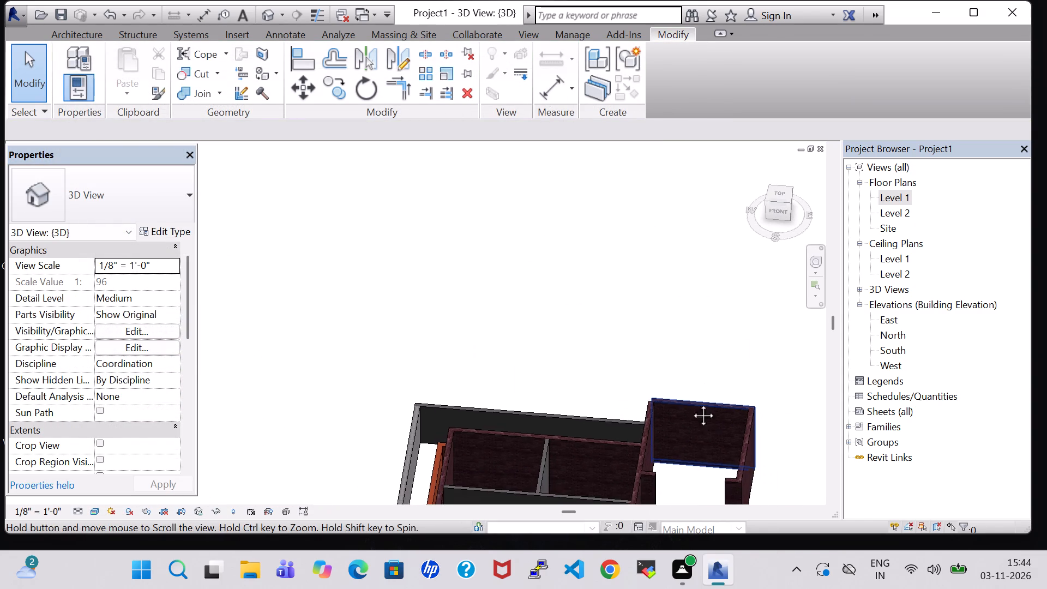
middle_drag(691, 403, 657, 174)
middle_drag(637, 241, 653, 253)
shift+scroll(653, 253, up, 1)
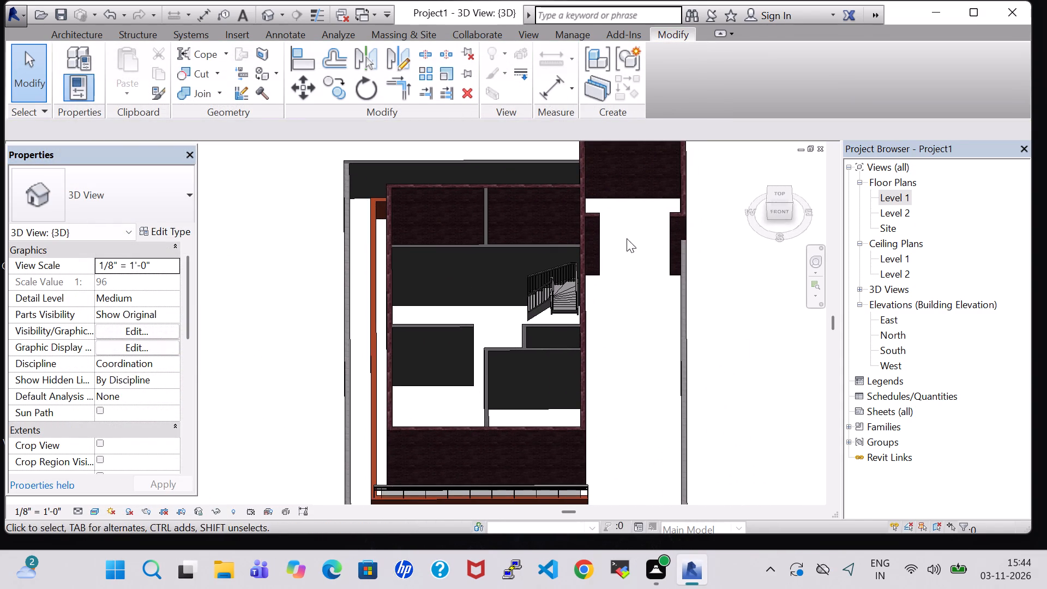
middle_drag(447, 224, 447, 362)
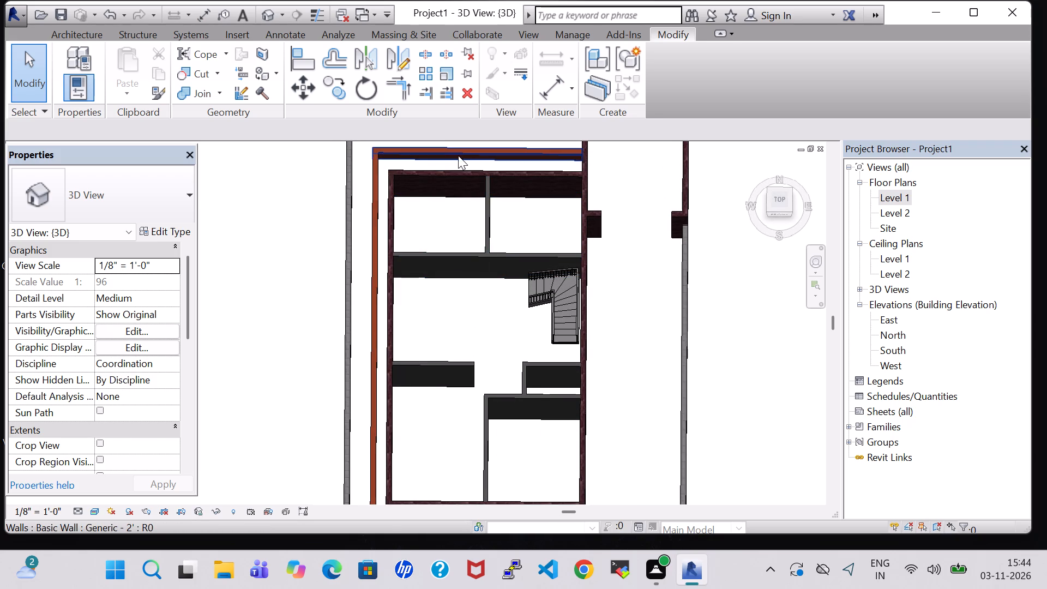
click(455, 150)
click(628, 291)
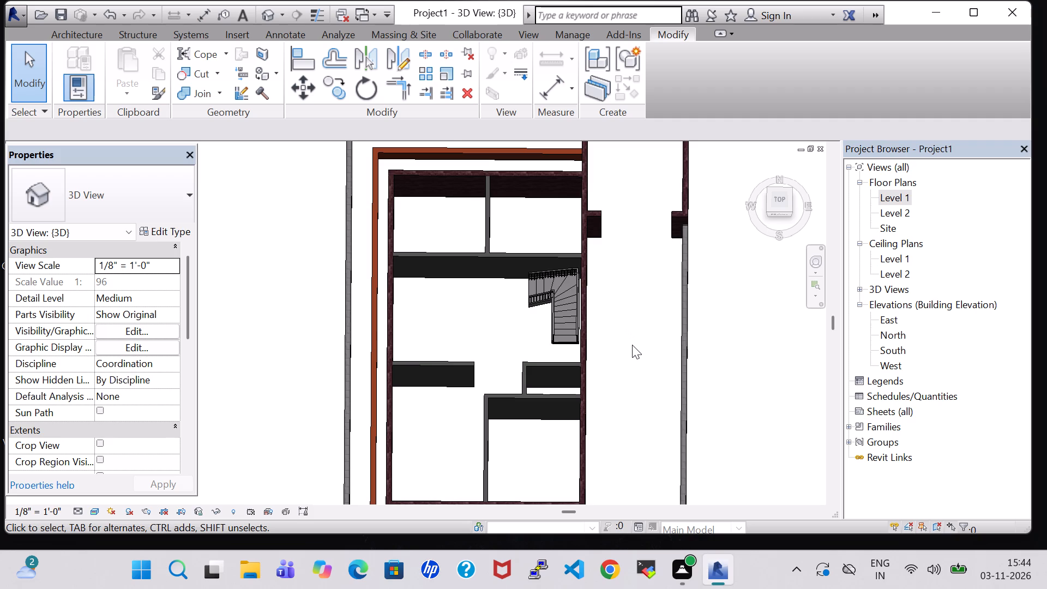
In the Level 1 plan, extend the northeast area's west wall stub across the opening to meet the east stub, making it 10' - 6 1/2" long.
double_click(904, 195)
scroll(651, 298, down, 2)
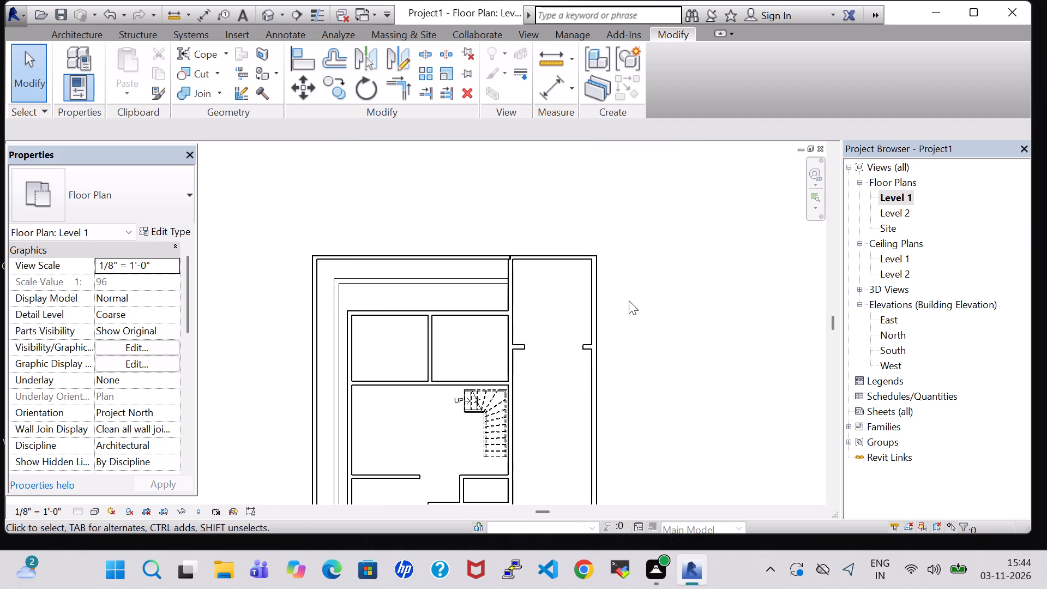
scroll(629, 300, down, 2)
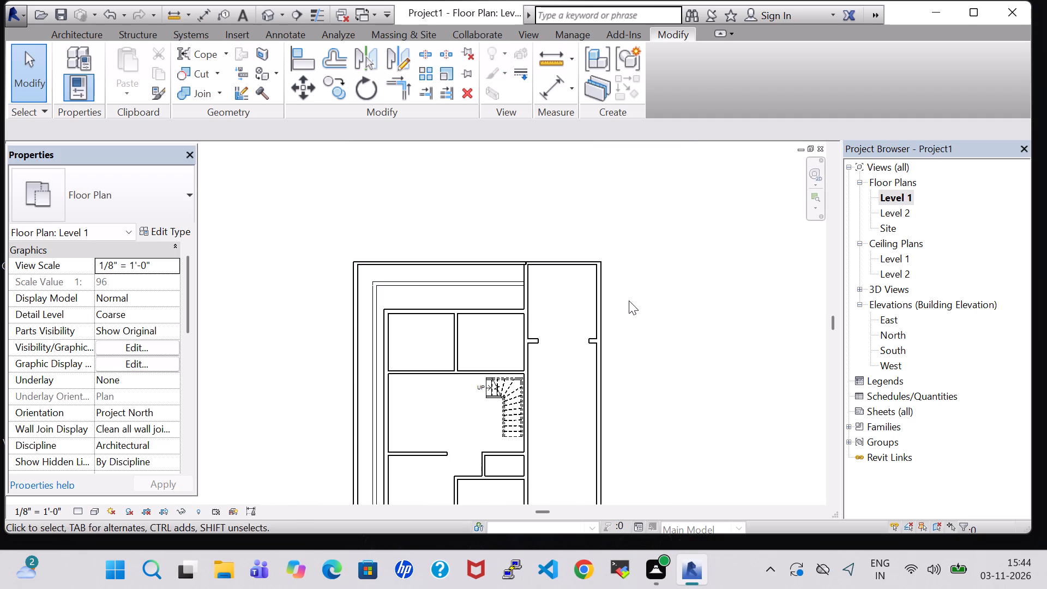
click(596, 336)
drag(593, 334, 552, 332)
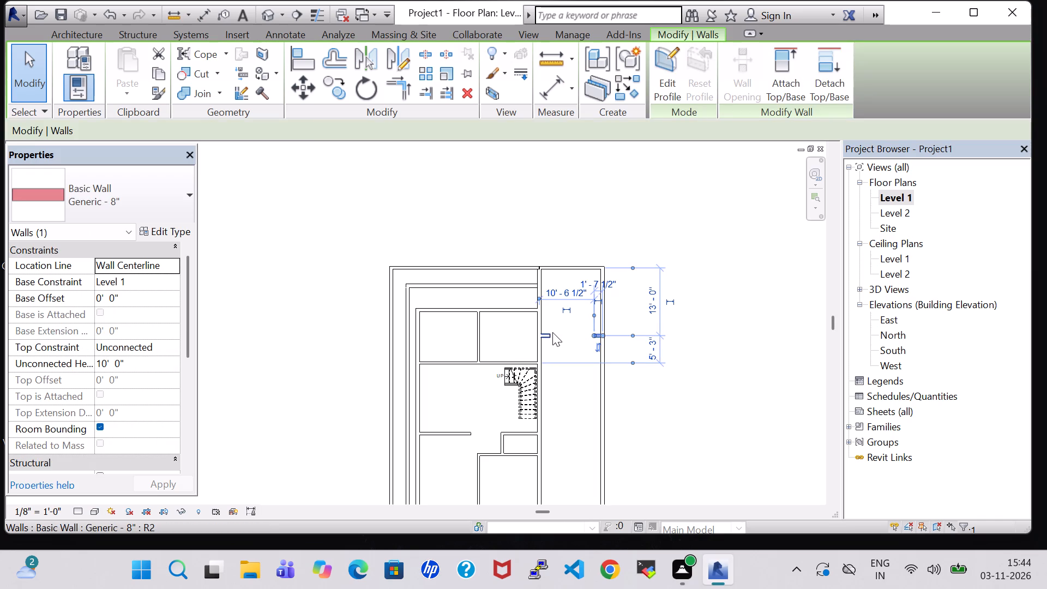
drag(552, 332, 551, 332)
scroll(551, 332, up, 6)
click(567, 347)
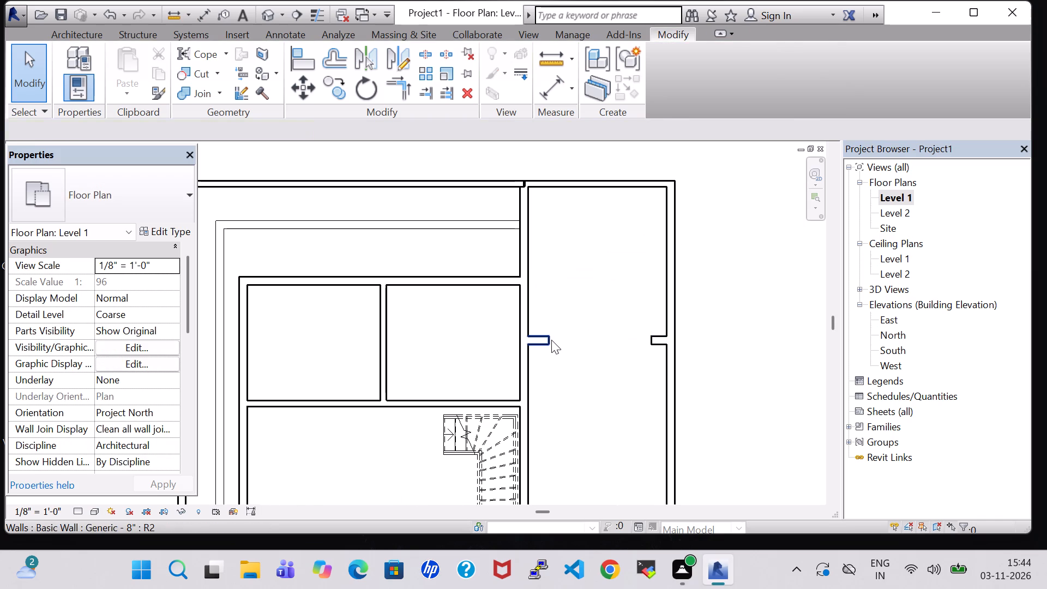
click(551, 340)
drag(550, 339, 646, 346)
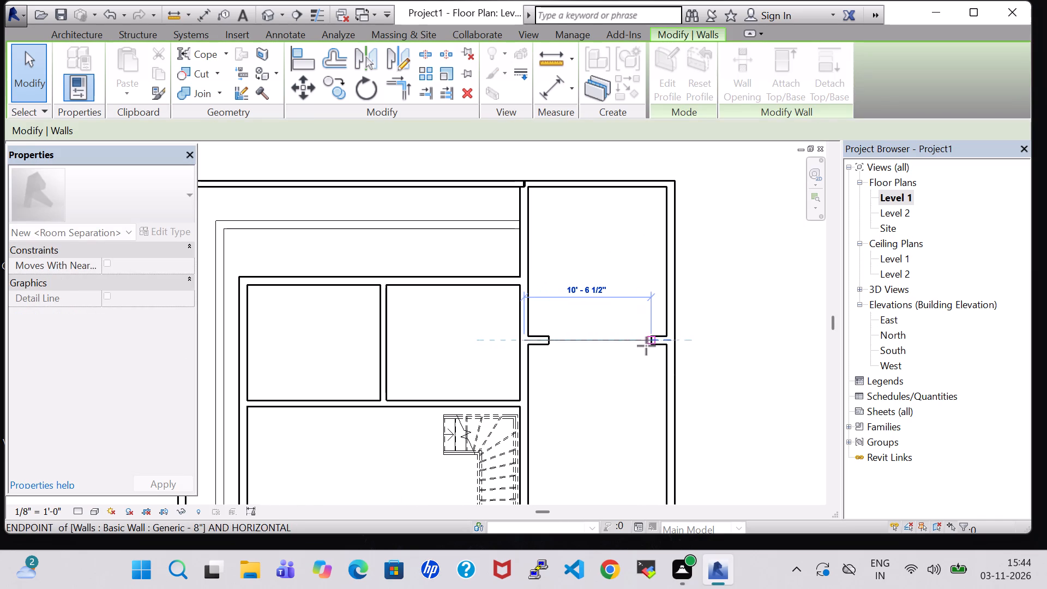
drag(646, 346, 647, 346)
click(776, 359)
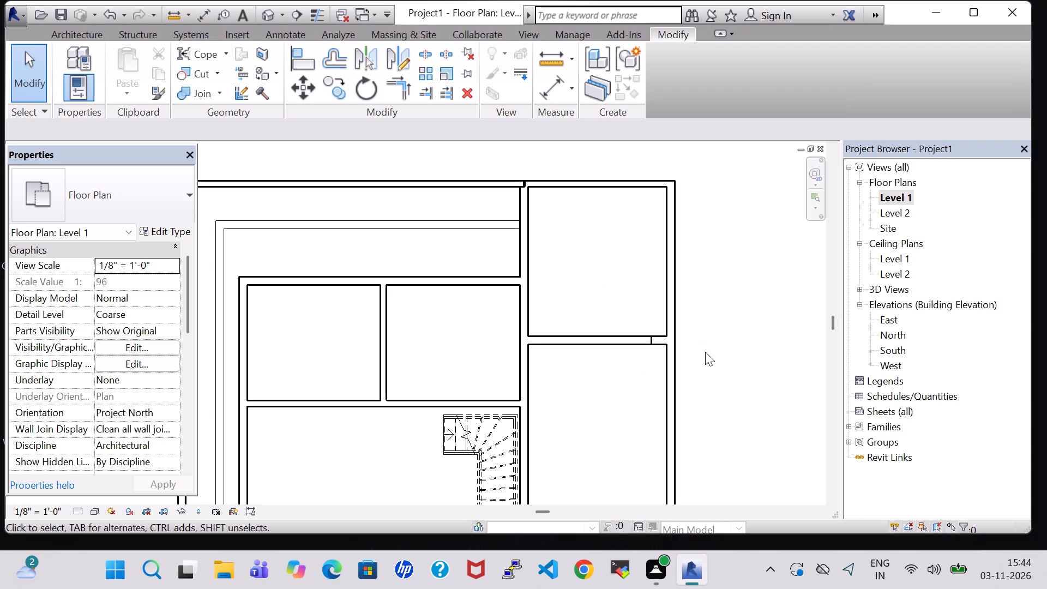
Delete the short Generic - 8" wall stub at the east end of the northeast area's cross wall.
click(661, 342)
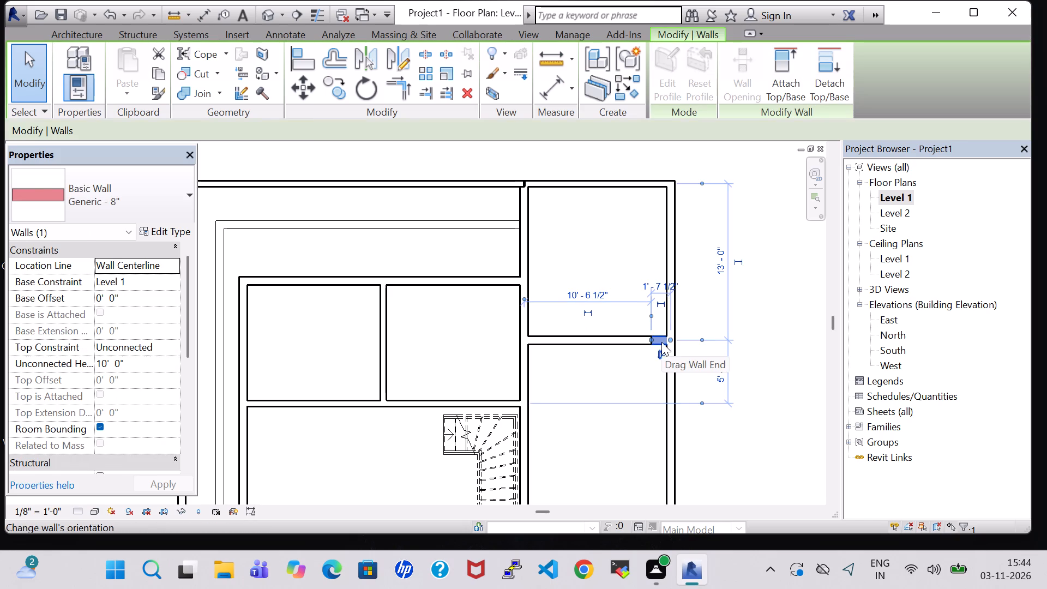
key(Delete)
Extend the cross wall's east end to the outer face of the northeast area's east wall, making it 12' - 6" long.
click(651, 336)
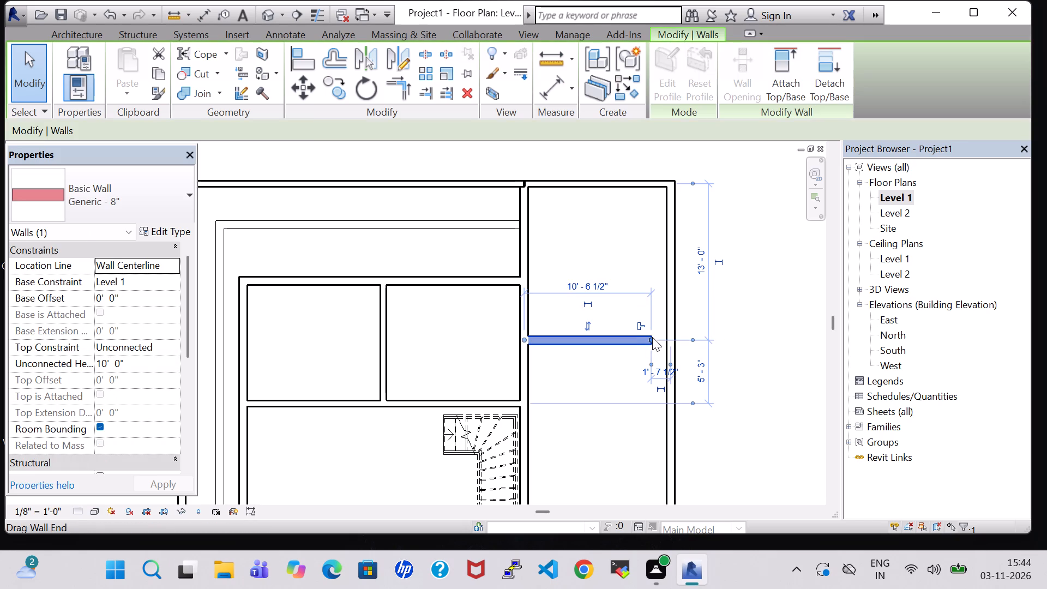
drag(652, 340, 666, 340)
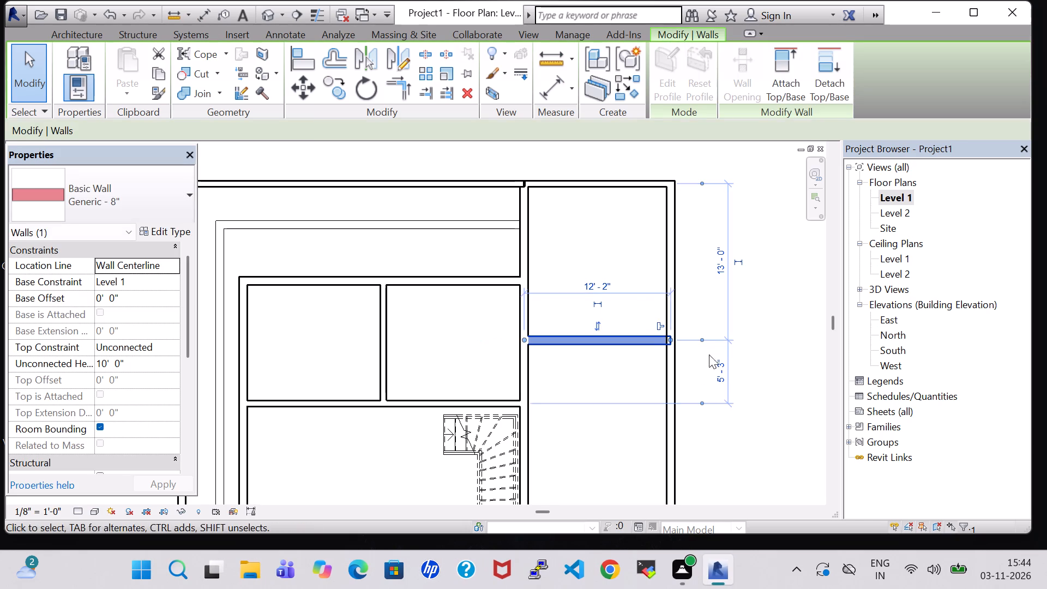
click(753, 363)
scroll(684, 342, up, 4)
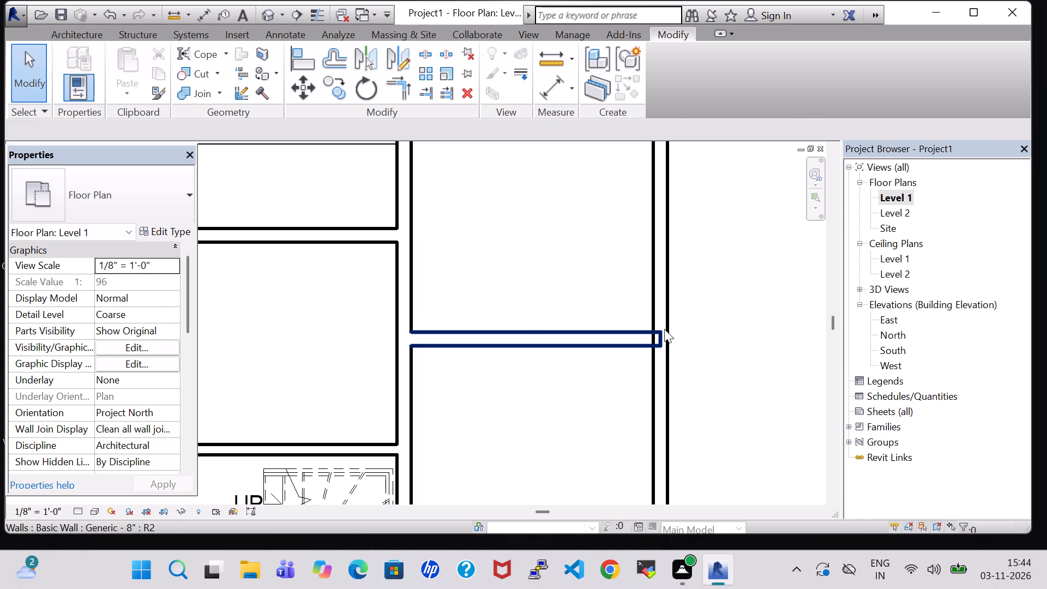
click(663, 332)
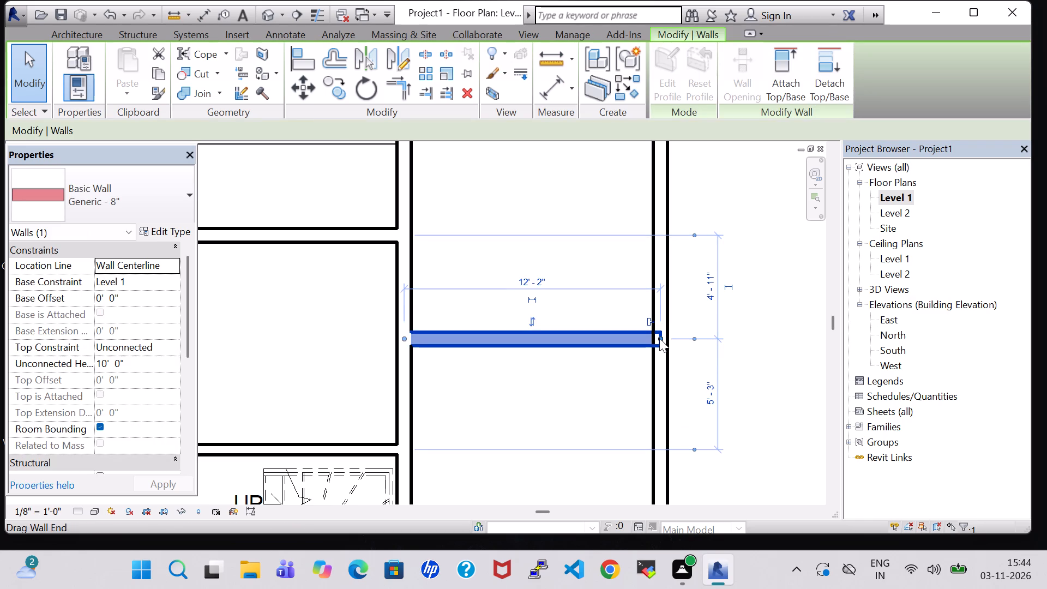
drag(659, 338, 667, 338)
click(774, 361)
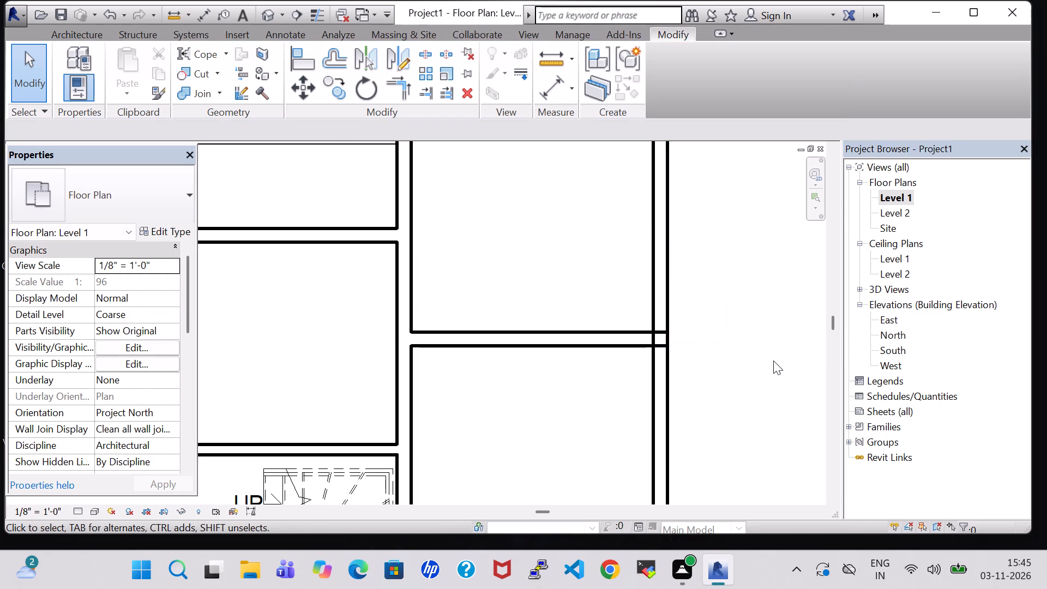
Delete the extended Generic - 8" cross wall from the northeast area.
click(569, 344)
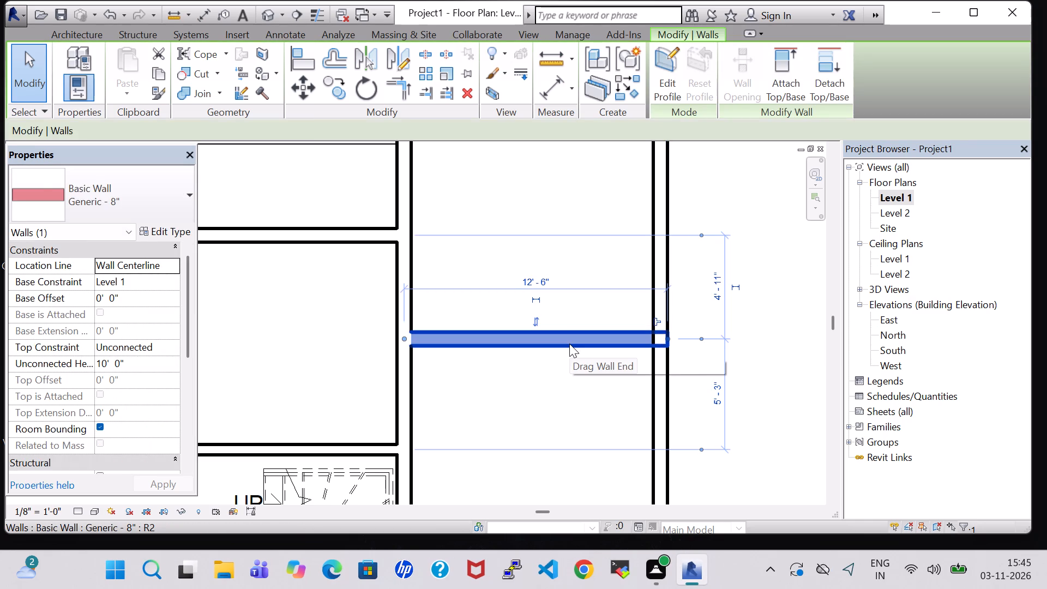
key(Delete)
Draw a 10' high Generic - 8" wall across the northeast area, about 2' - 11" south of the inner building's north wall line.
click(87, 28)
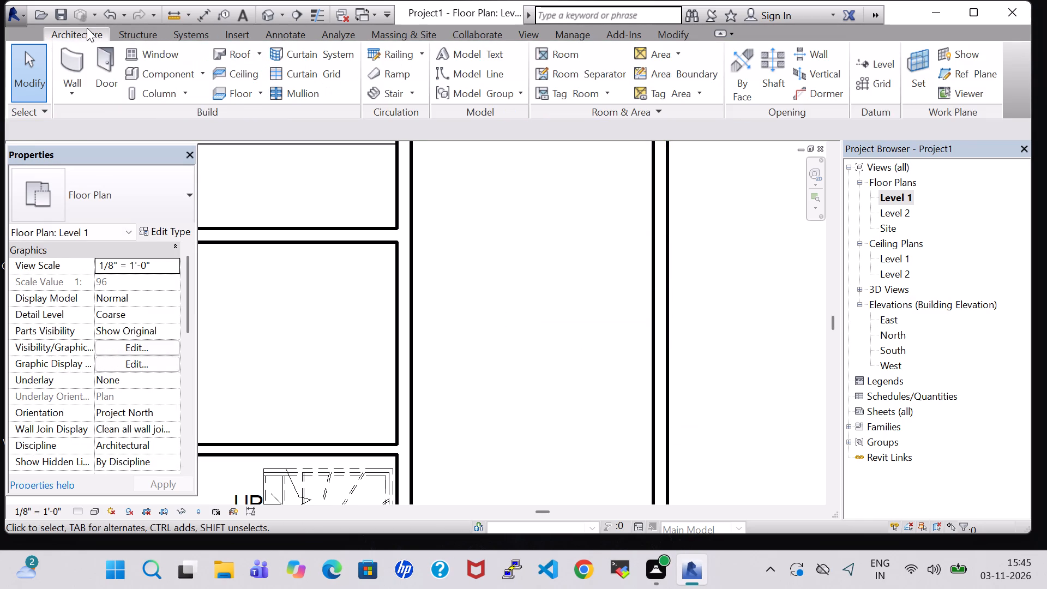
click(84, 57)
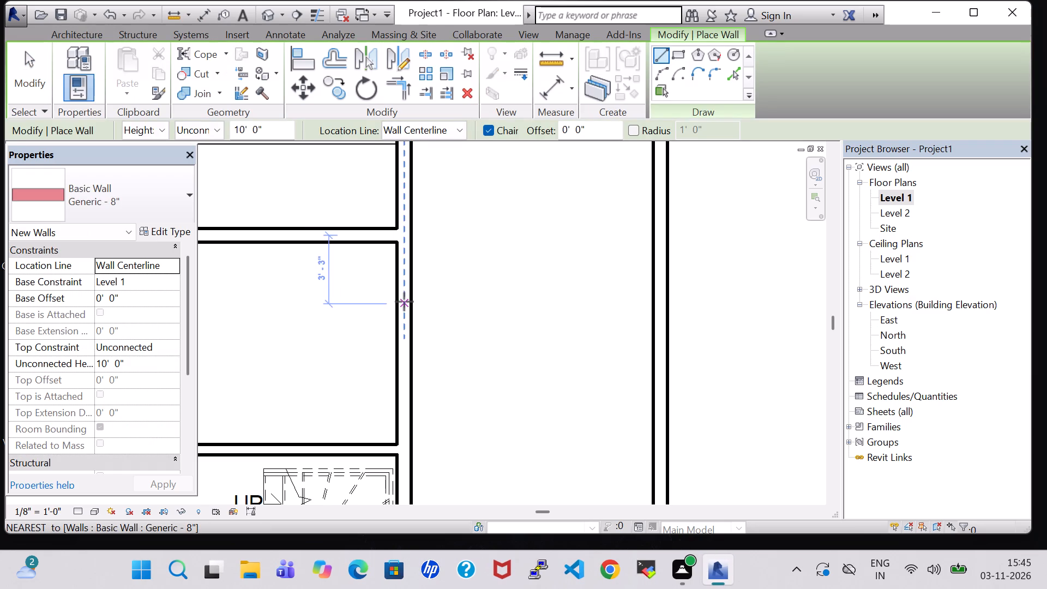
click(404, 296)
click(660, 297)
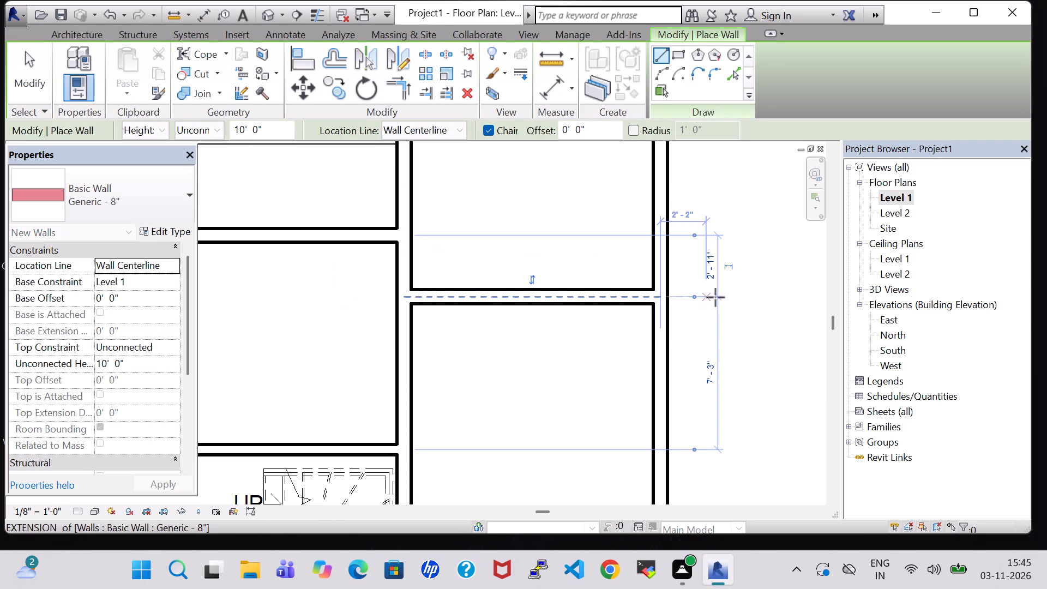
key(Escape)
key(Escape)
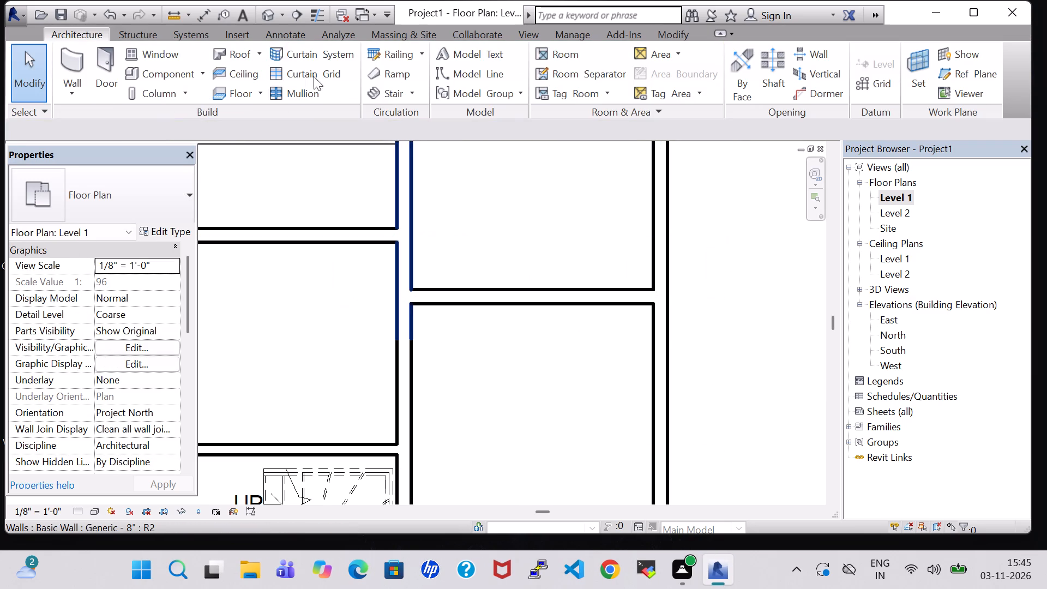
Examine the new cross wall in the 3D view and the surrounding layout in the Level 1 plan.
click(263, 15)
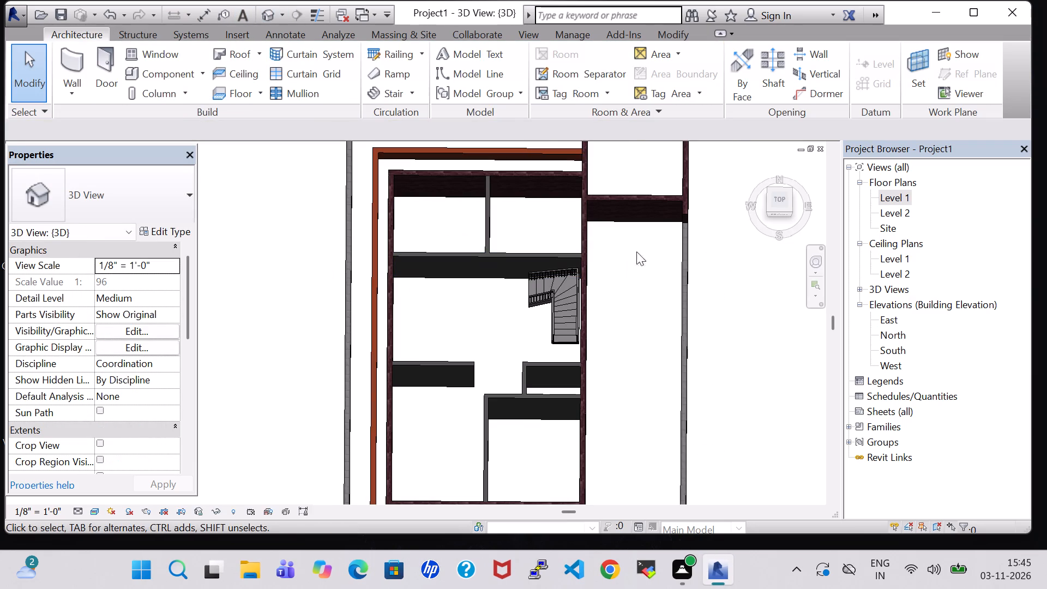
shift+middle_drag(624, 314, 623, 202)
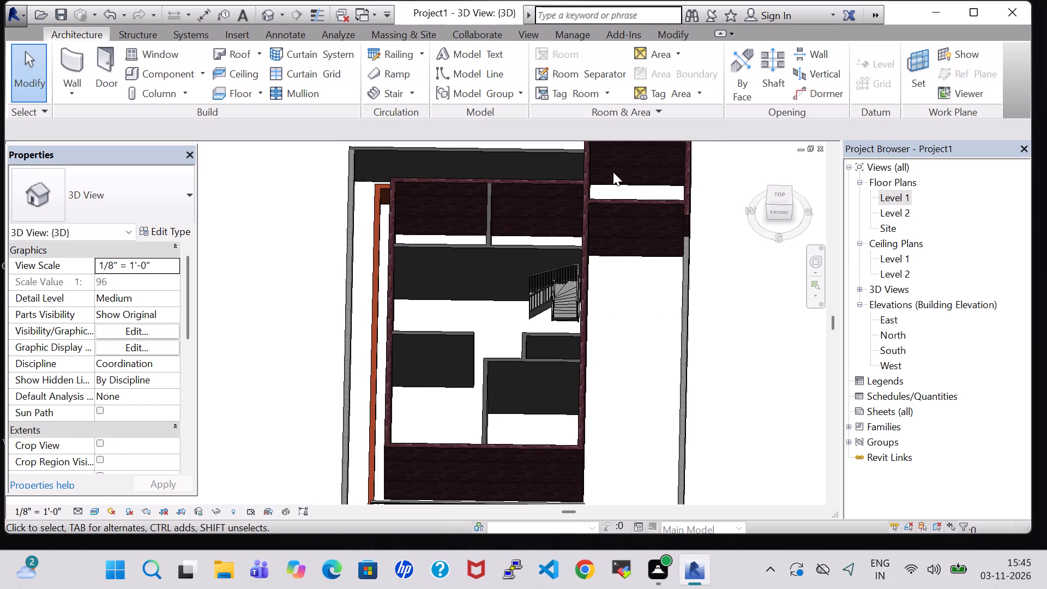
double_click(898, 197)
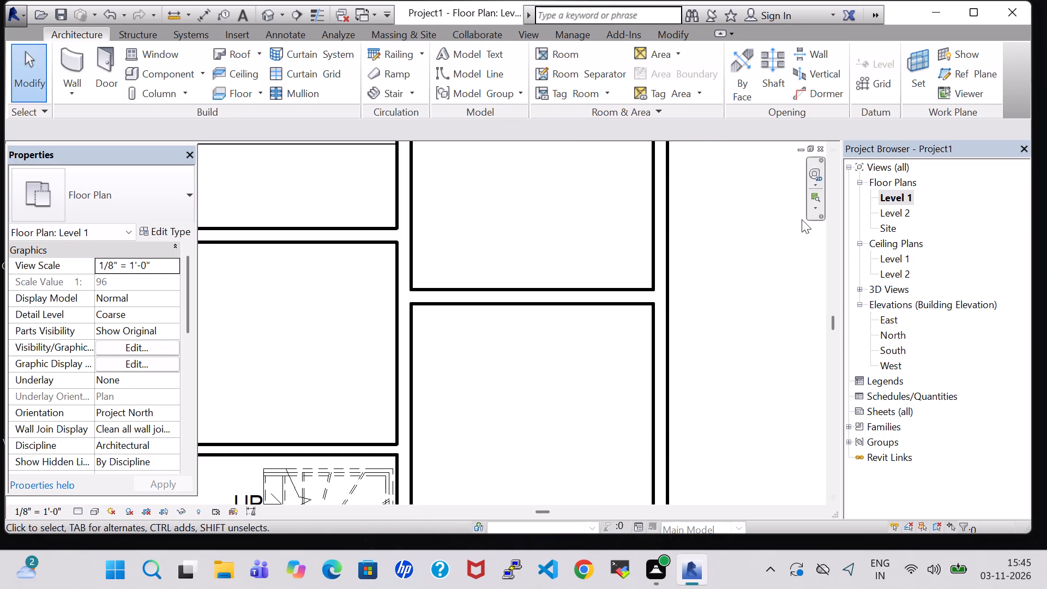
scroll(520, 261, down, 8)
middle_drag(514, 324, 535, 297)
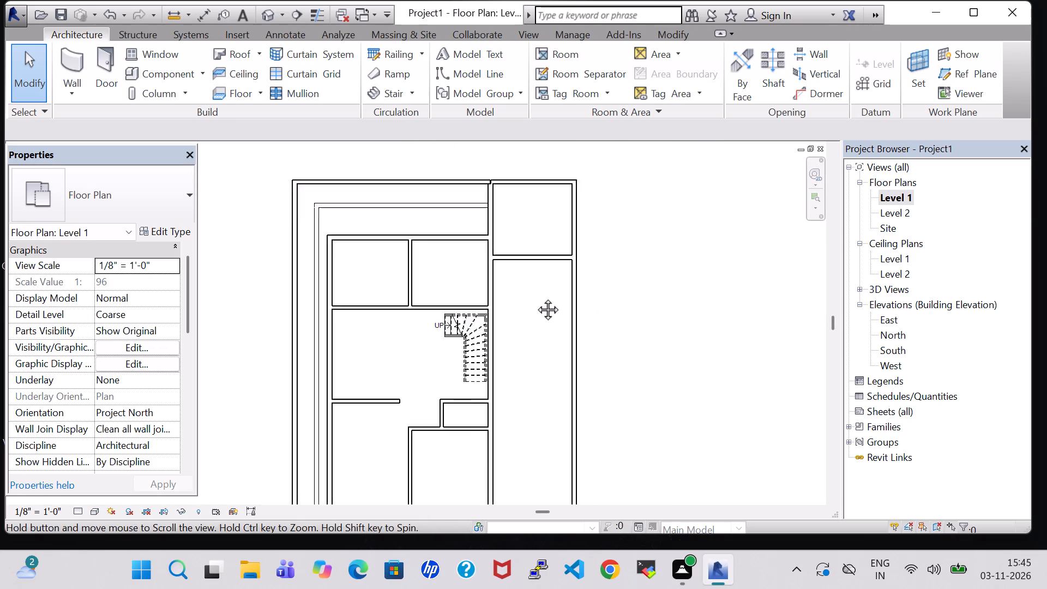
middle_drag(535, 297, 570, 266)
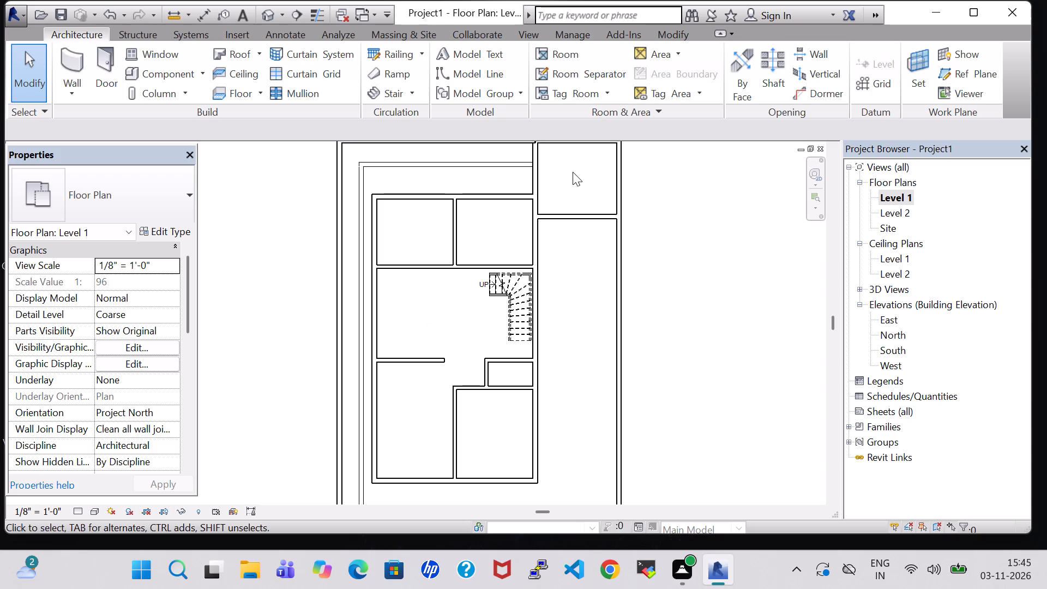
middle_drag(569, 188, 568, 207)
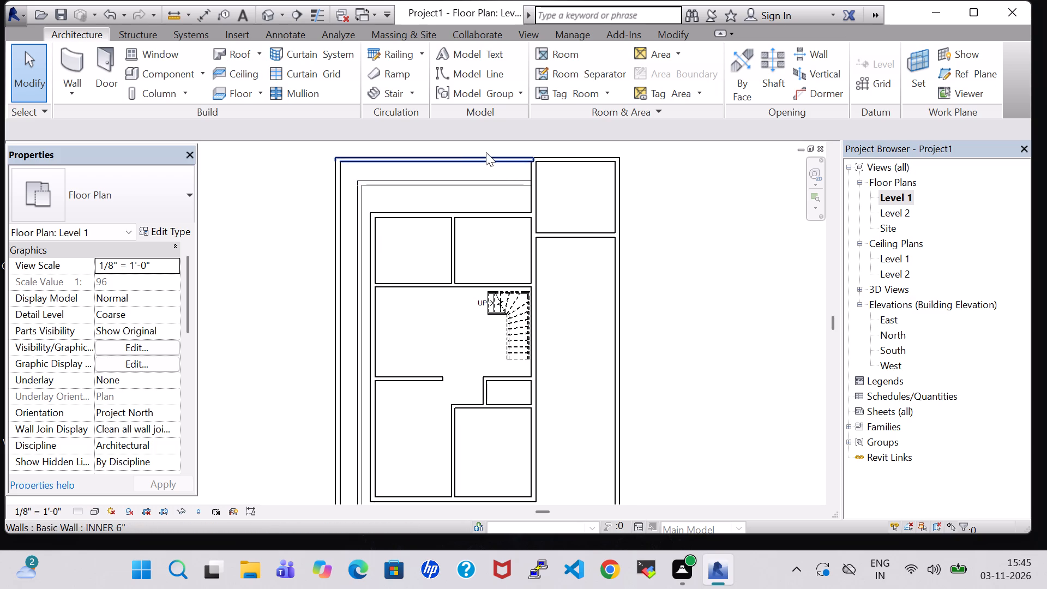
In the 3D view, change the INNER 6" wall type's structure material to Brick, Common.
click(268, 7)
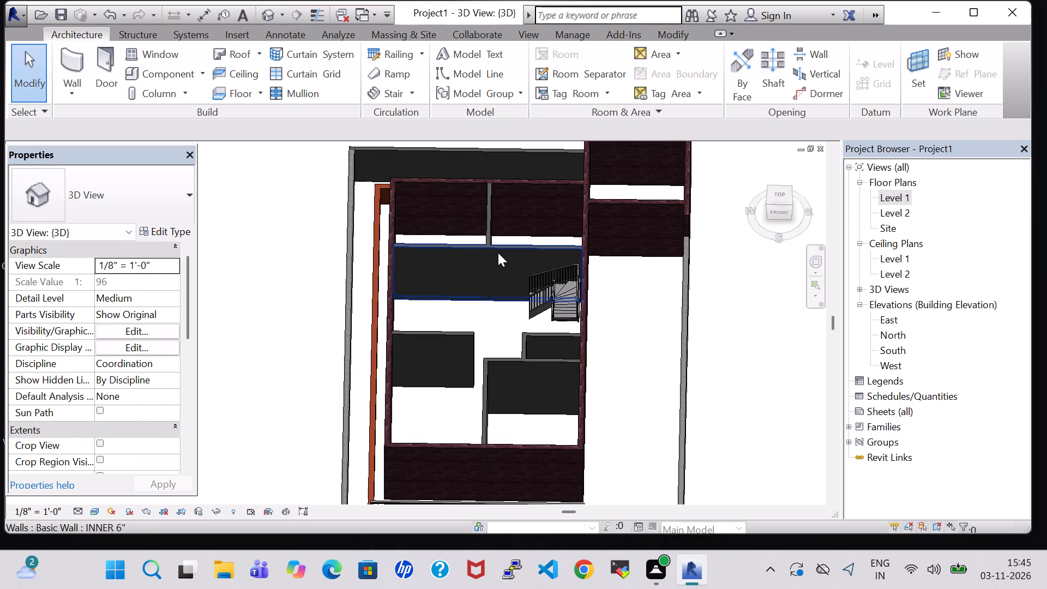
shift+middle_drag(344, 296, 336, 198)
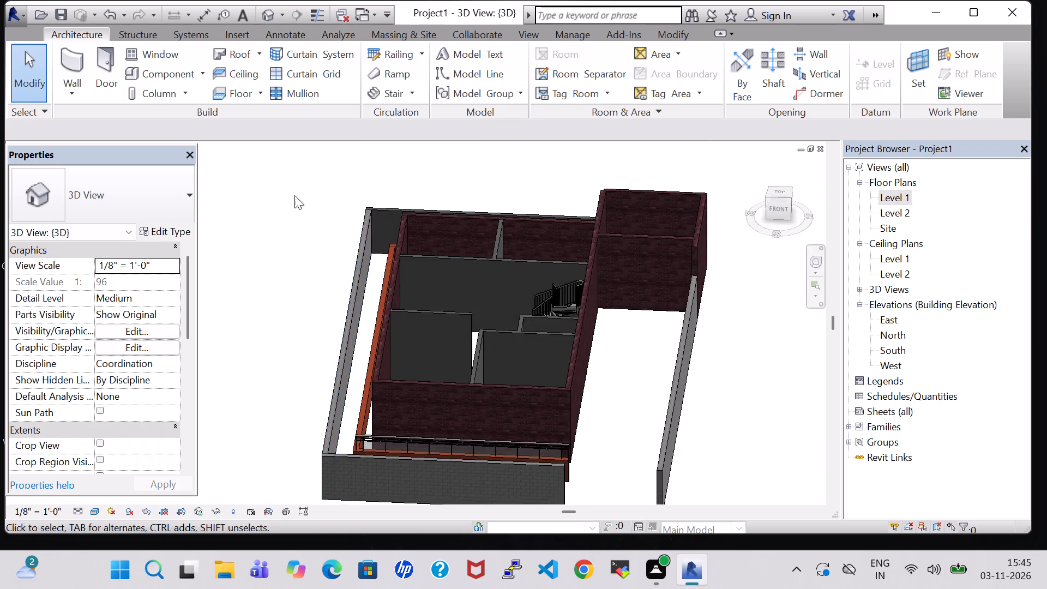
shift+middle_drag(294, 195, 613, 248)
shift+scroll(301, 199, up, 1)
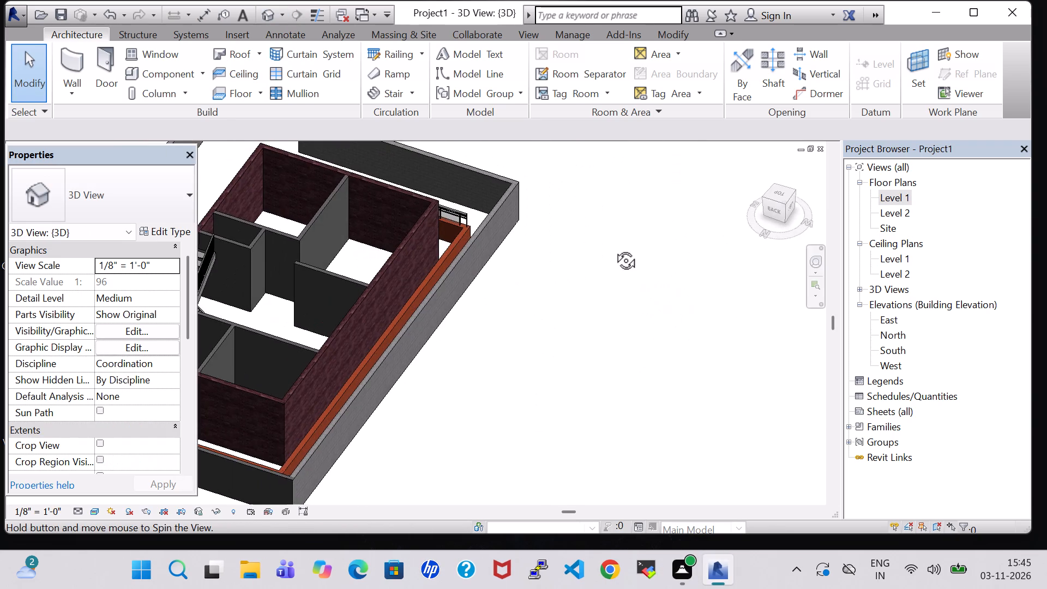
shift+middle_drag(613, 248, 339, 317)
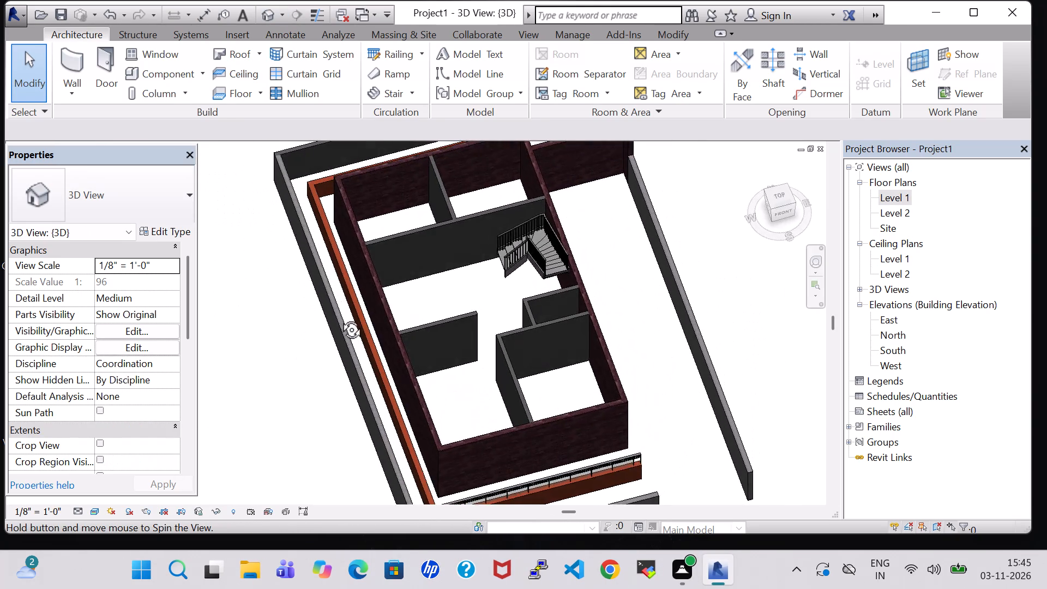
shift+middle_drag(339, 317, 308, 189)
click(460, 261)
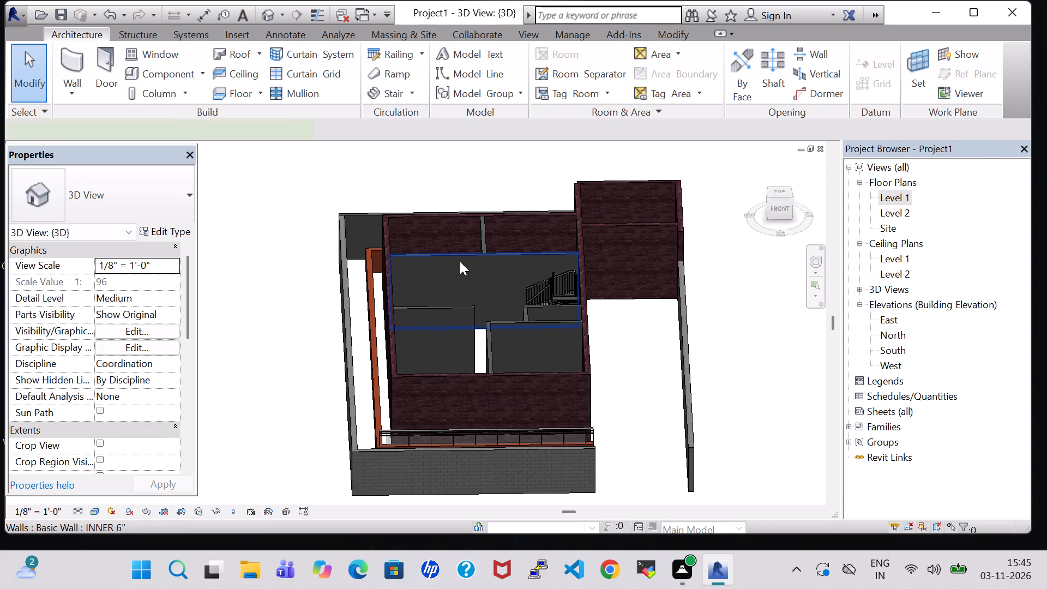
click(159, 230)
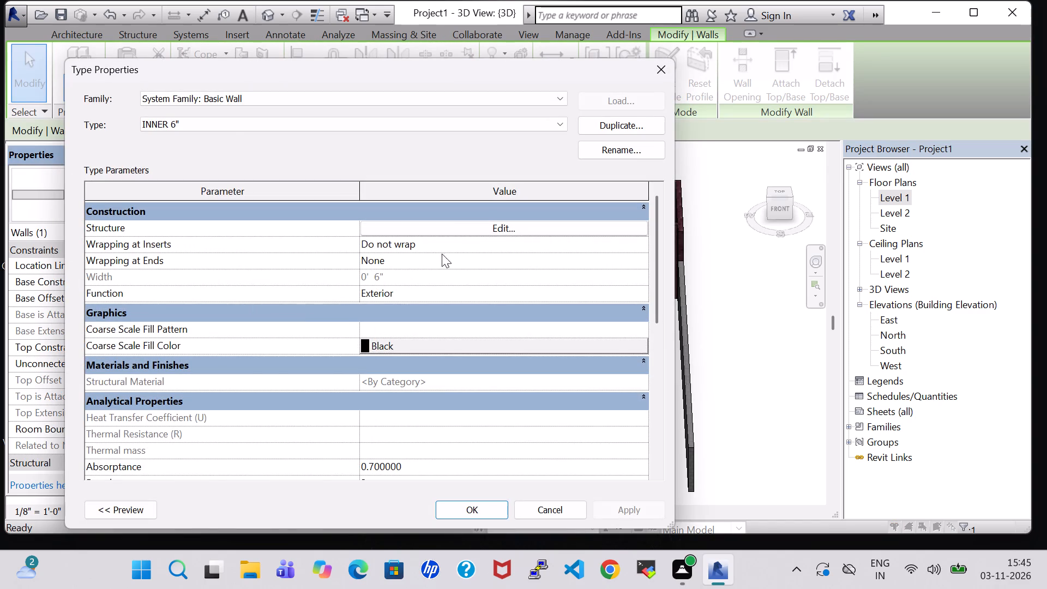
click(492, 227)
click(366, 221)
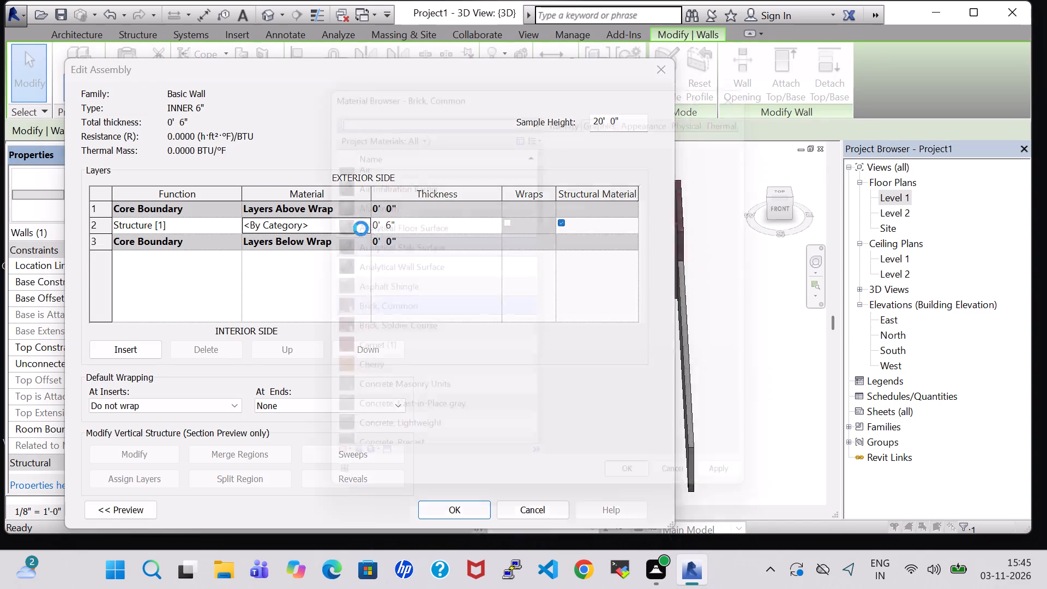
click(638, 497)
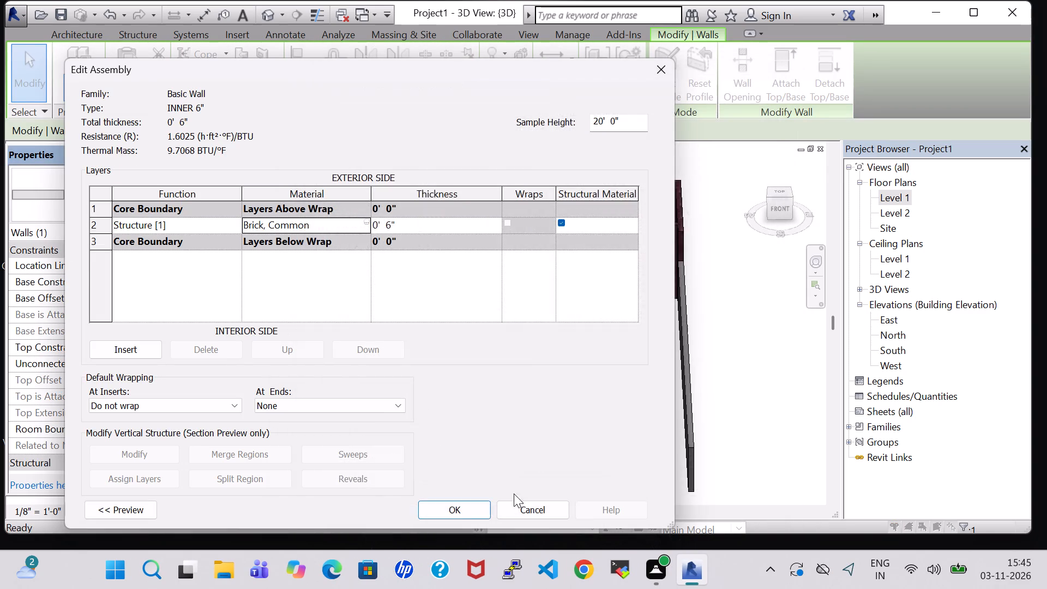
click(462, 510)
click(467, 510)
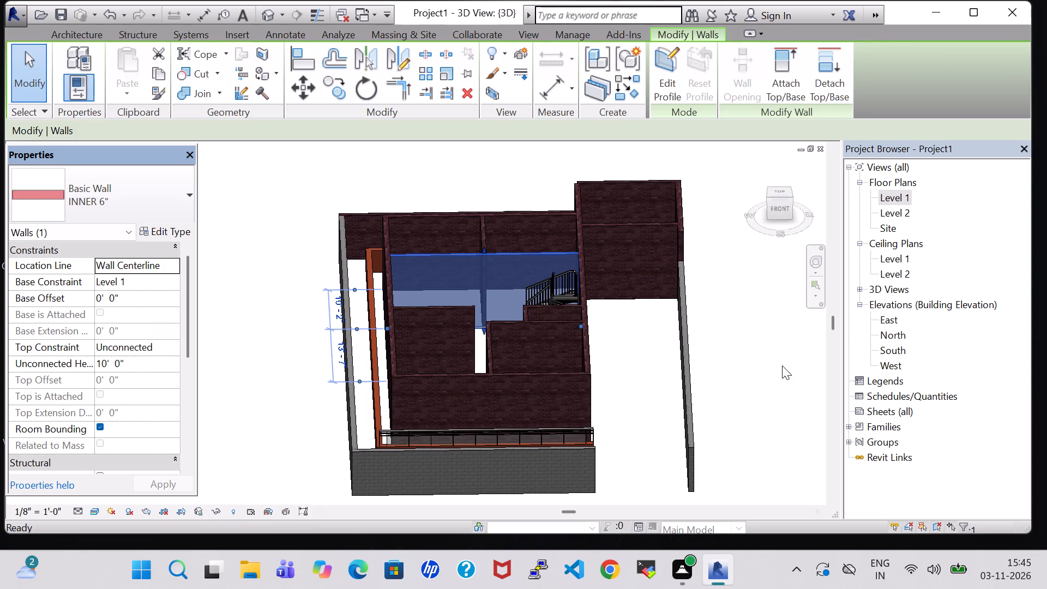
click(782, 365)
Examine the inner brick walls and the whole building close up and from above in the 3D view.
shift+scroll(625, 400, up, 1)
shift+middle_drag(625, 400, 605, 346)
scroll(540, 376, up, 6)
shift+middle_drag(540, 376, 553, 380)
scroll(549, 380, down, 4)
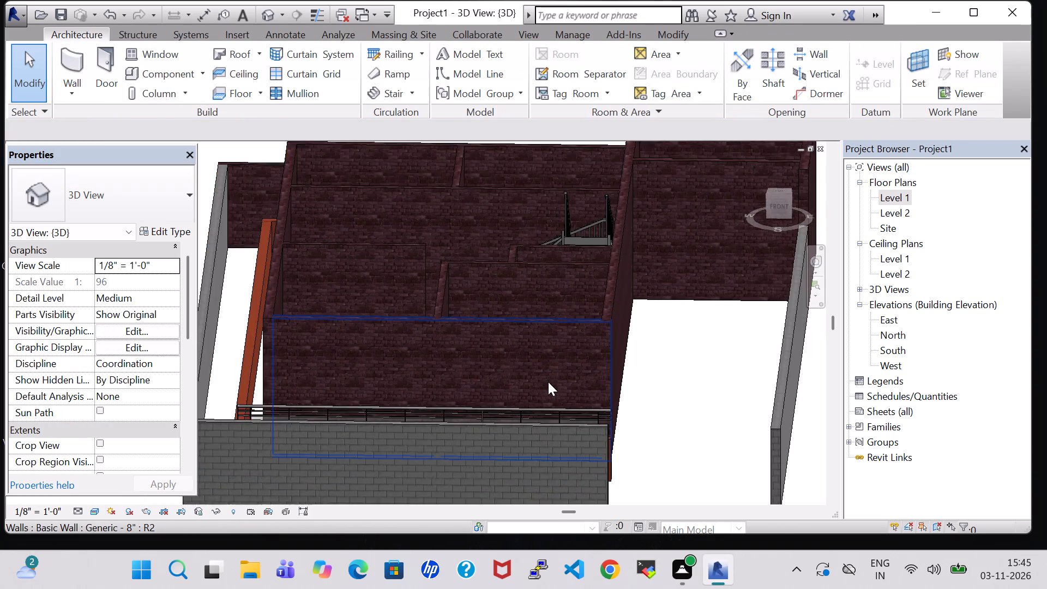
scroll(548, 382, down, 5)
shift+scroll(565, 331, up, 1)
shift+middle_drag(565, 331, 562, 442)
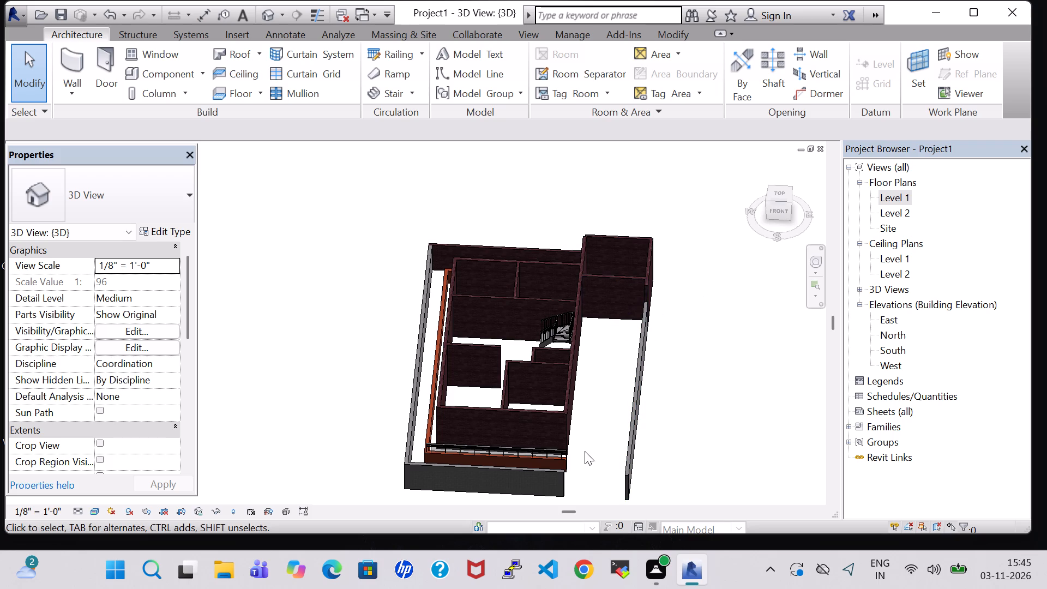
shift+middle_drag(589, 436, 587, 503)
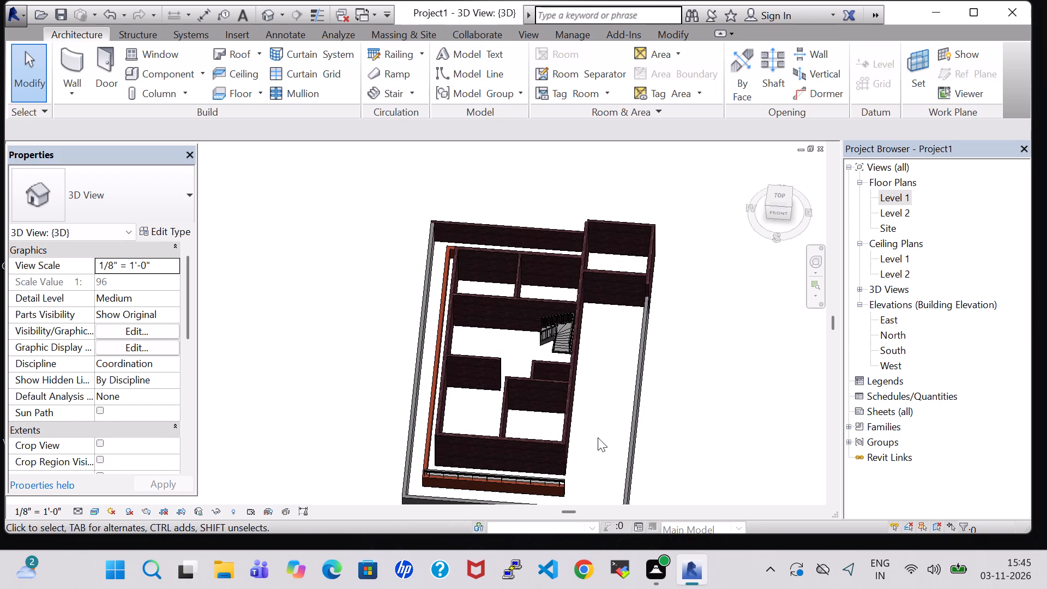
In the Level 1 plan, load the residential door family Door-Exterior-Single-Entry-Half Arch Glass-Wood_Clad for door placement.
scroll(598, 428, down, 1)
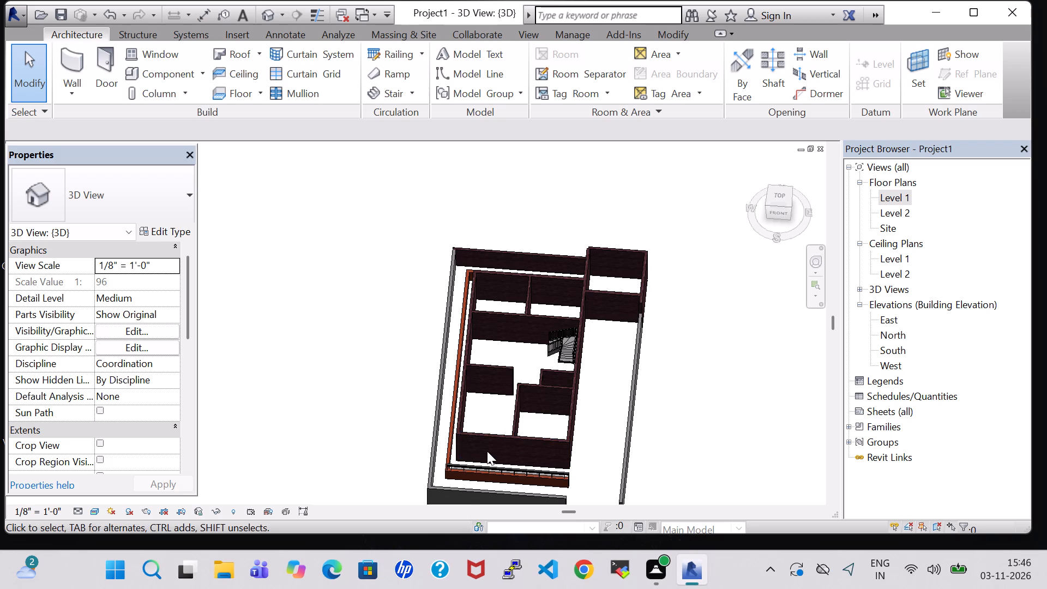
double_click(890, 197)
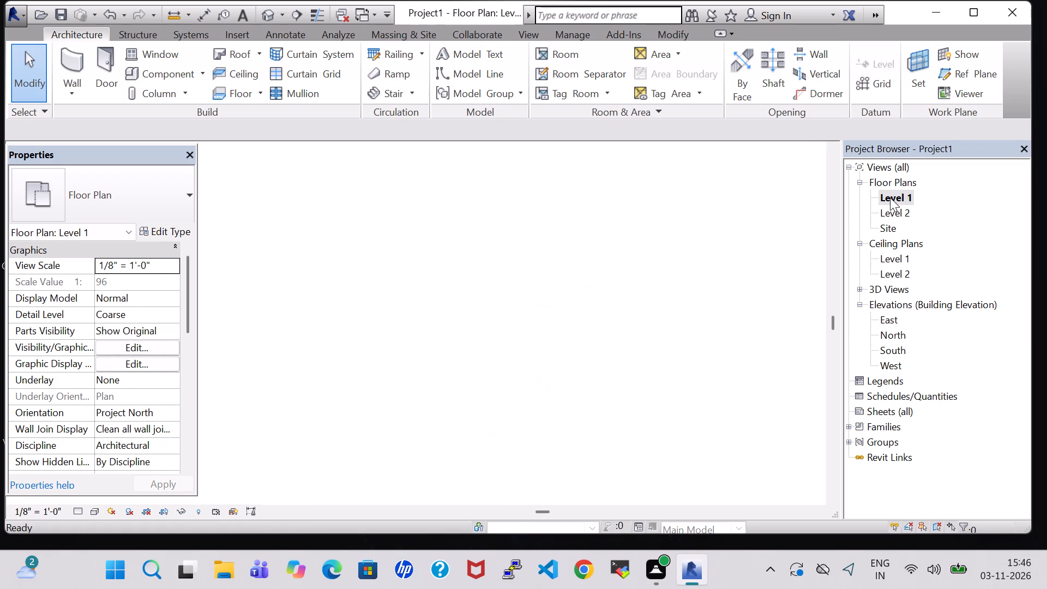
scroll(570, 261, down, 5)
middle_drag(584, 354, 556, 253)
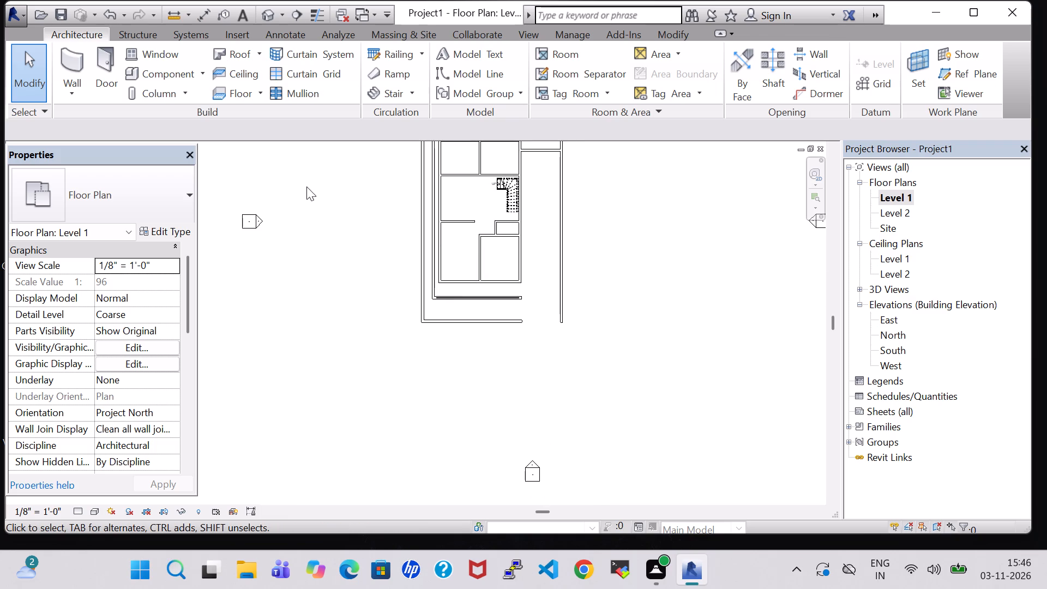
click(107, 66)
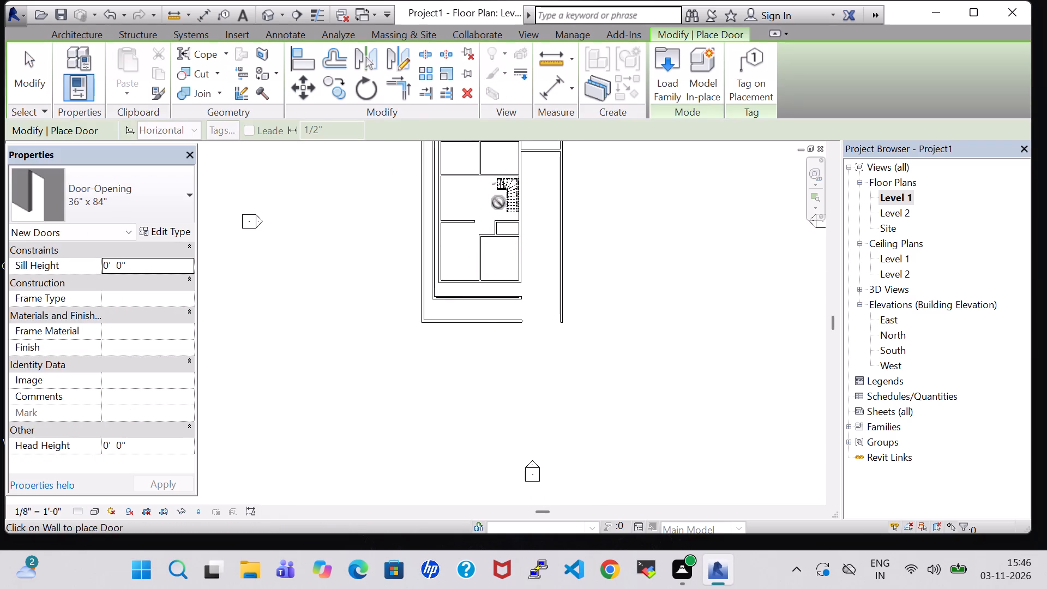
middle_drag(498, 202, 501, 344)
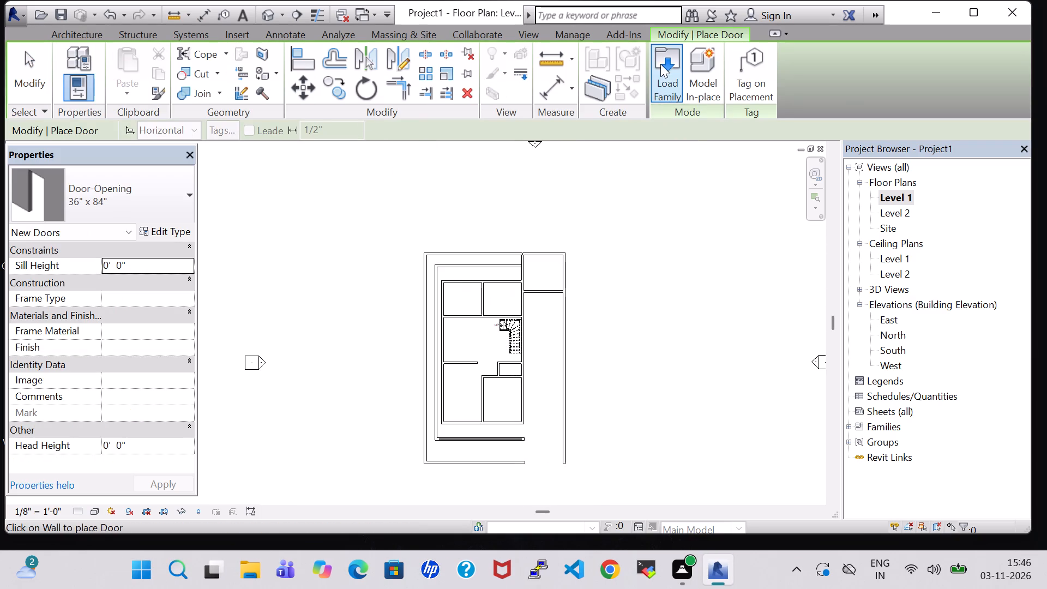
click(659, 64)
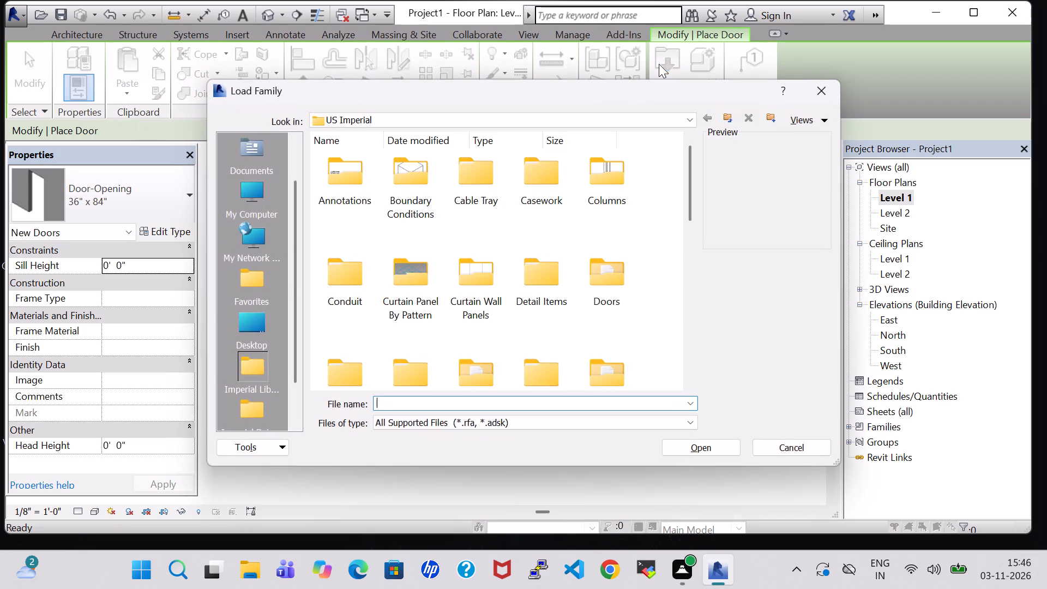
double_click(590, 261)
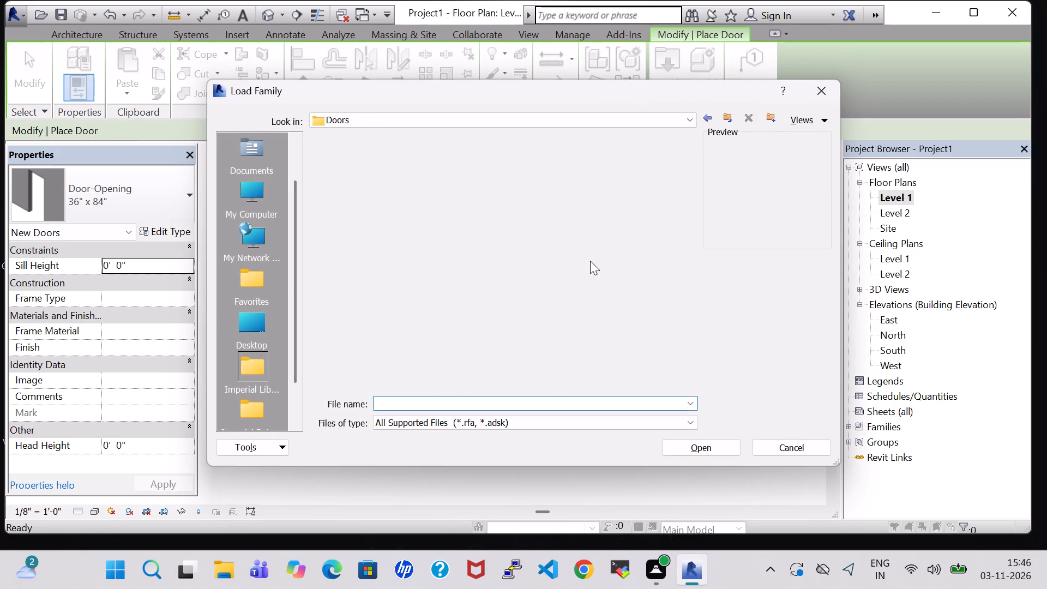
double_click(473, 188)
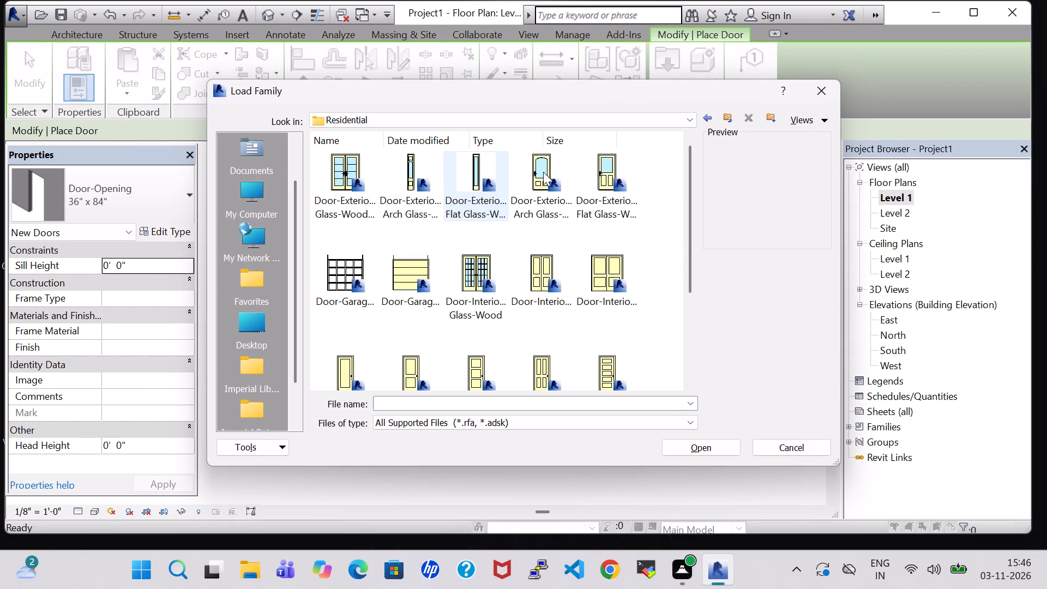
click(345, 173)
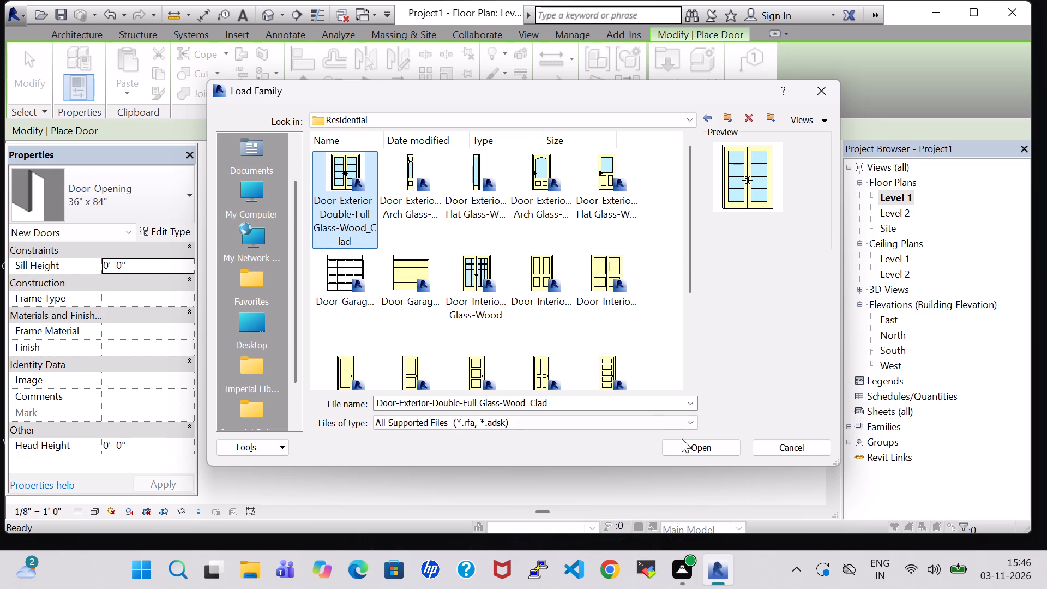
click(513, 176)
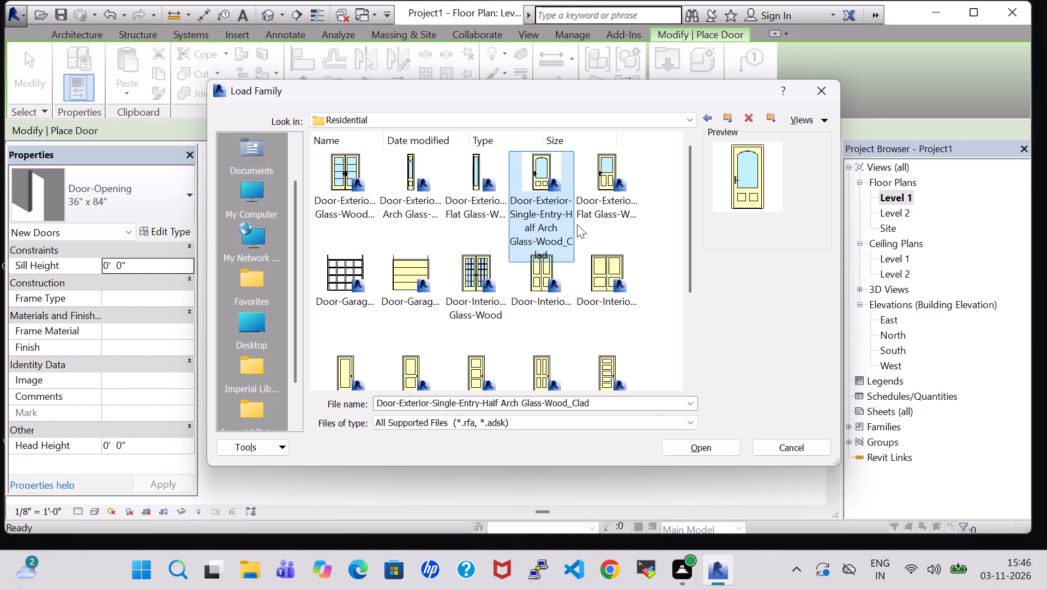
click(718, 452)
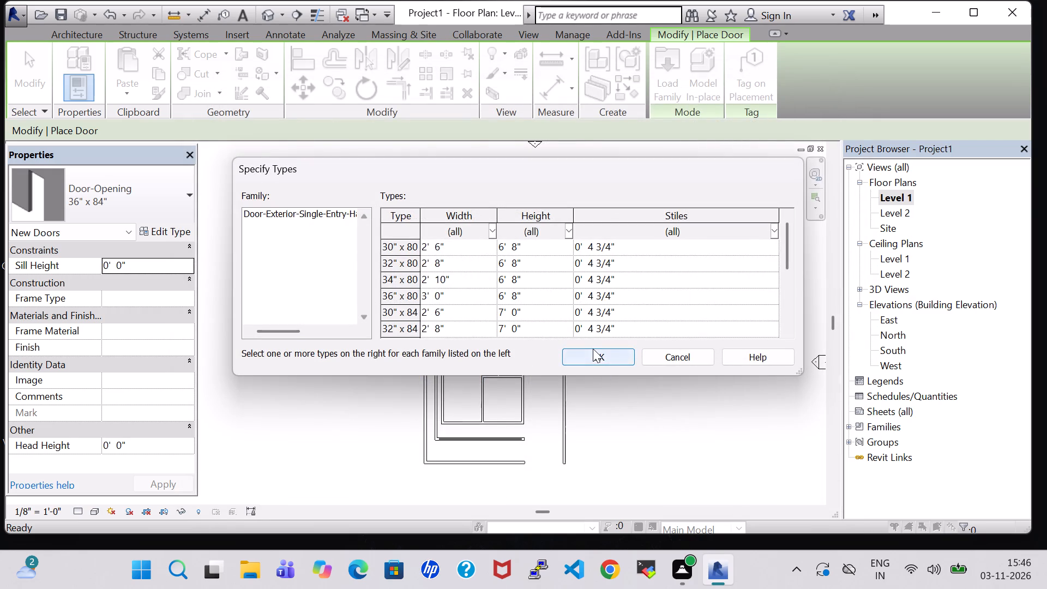
click(593, 348)
Place two mirrored 36" x 80" half-arch glass doors in the inner building's south wall, about 2' - 2" either side of the partition.
scroll(501, 423, up, 5)
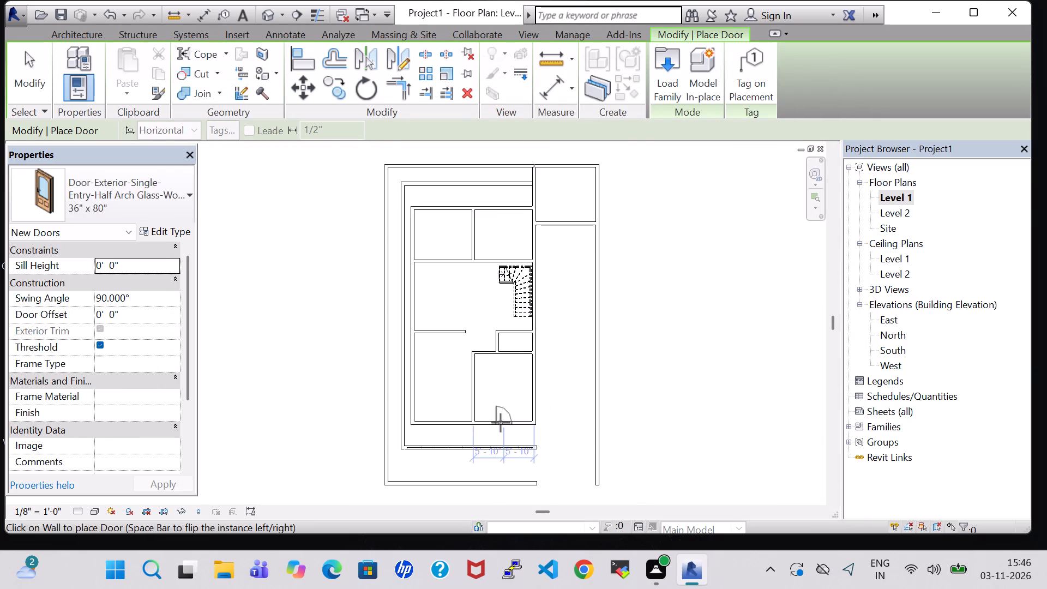
scroll(501, 423, up, 1)
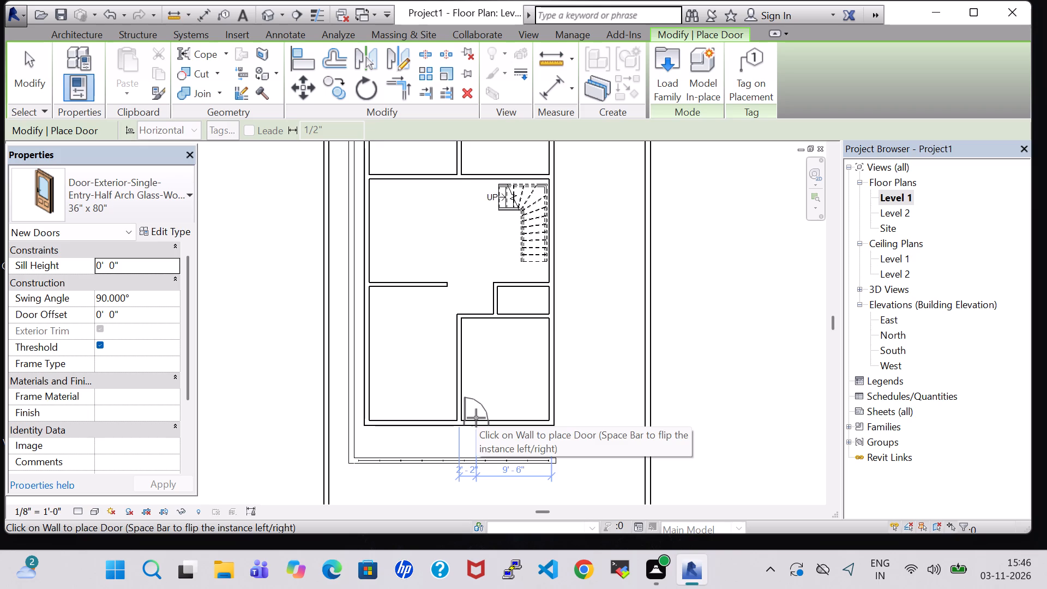
click(476, 418)
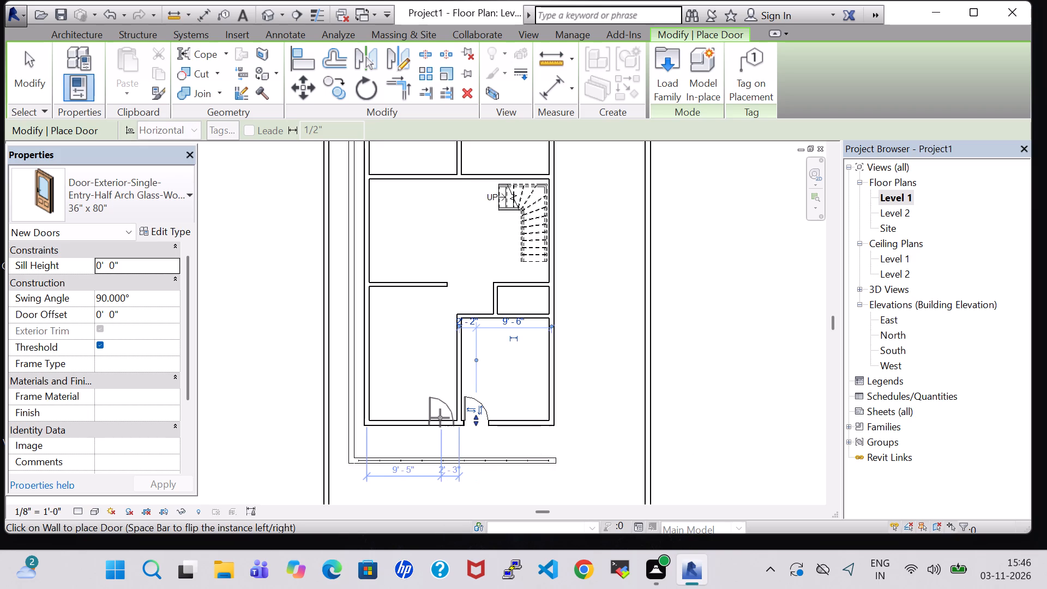
key(space)
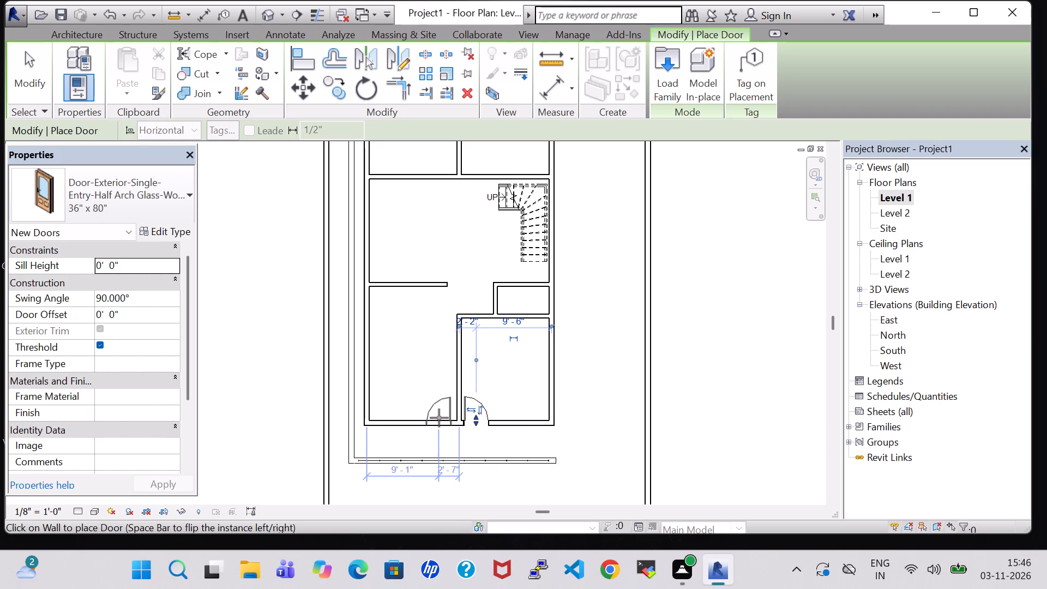
click(442, 418)
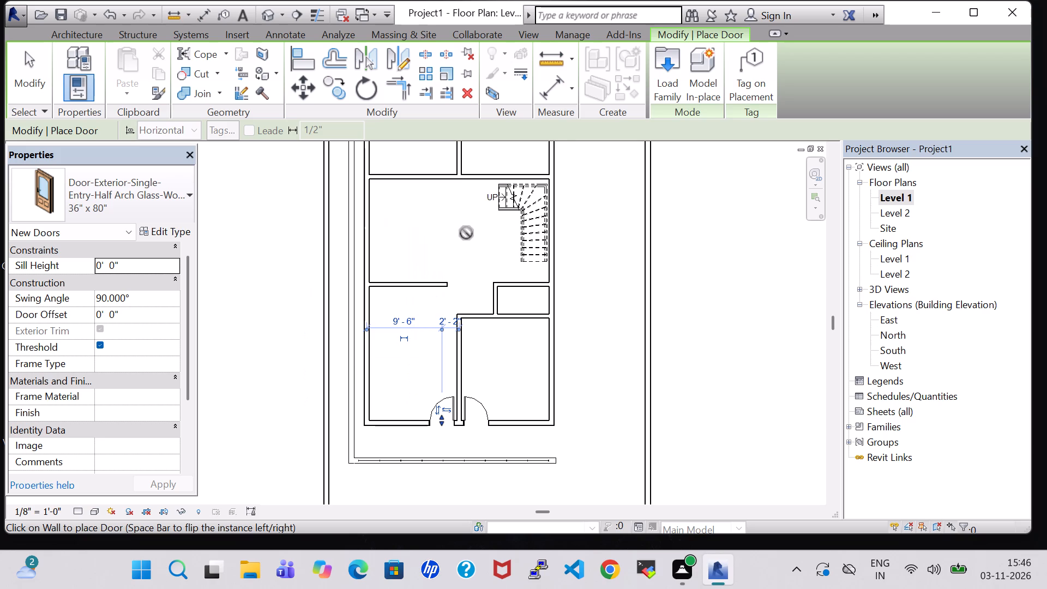
Place two mirrored 36" x 80" half-arch glass doors into the two north rooms, about 2' - 2" either side of their partition.
scroll(466, 233, up, 1)
middle_drag(466, 240, 464, 333)
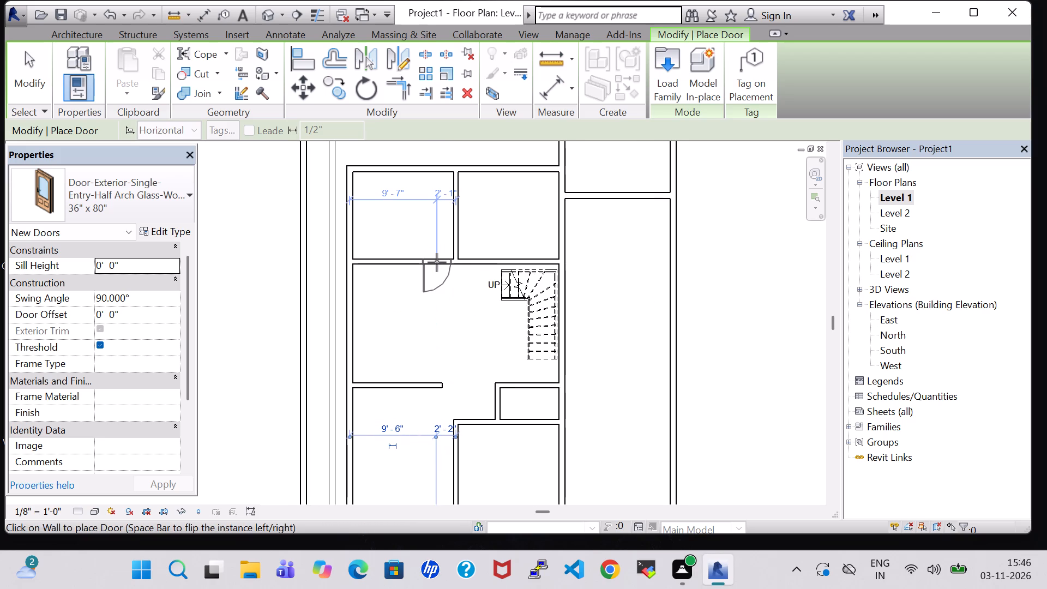
click(437, 257)
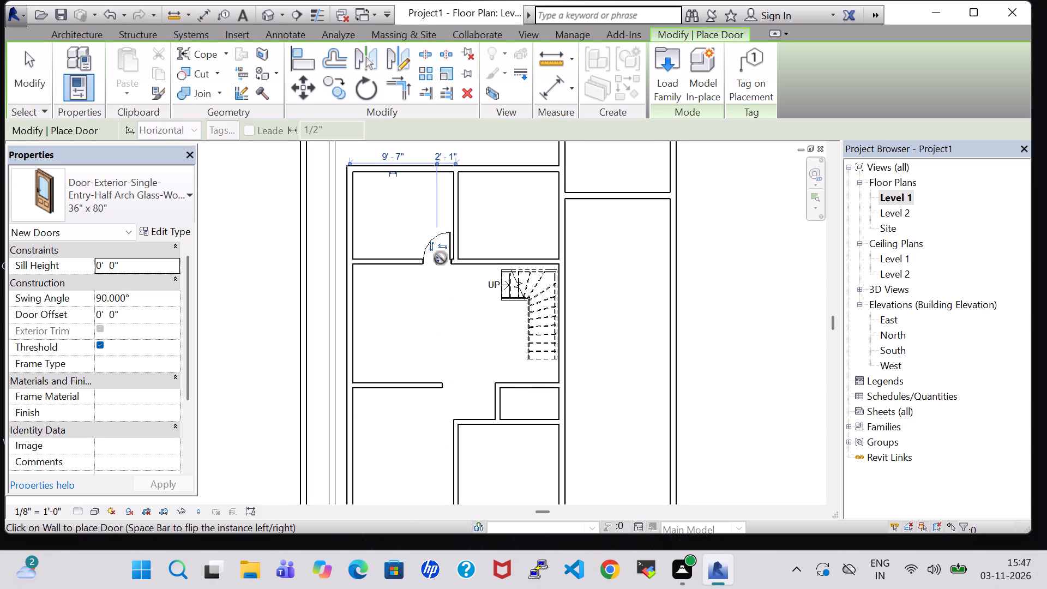
key(space)
click(476, 258)
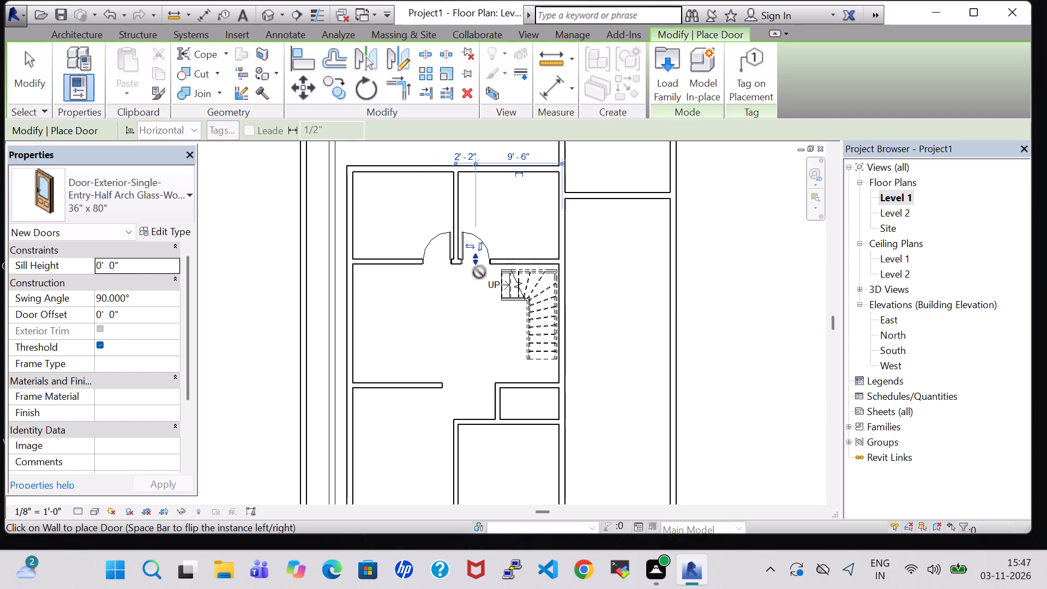
key(Escape)
key(Escape)
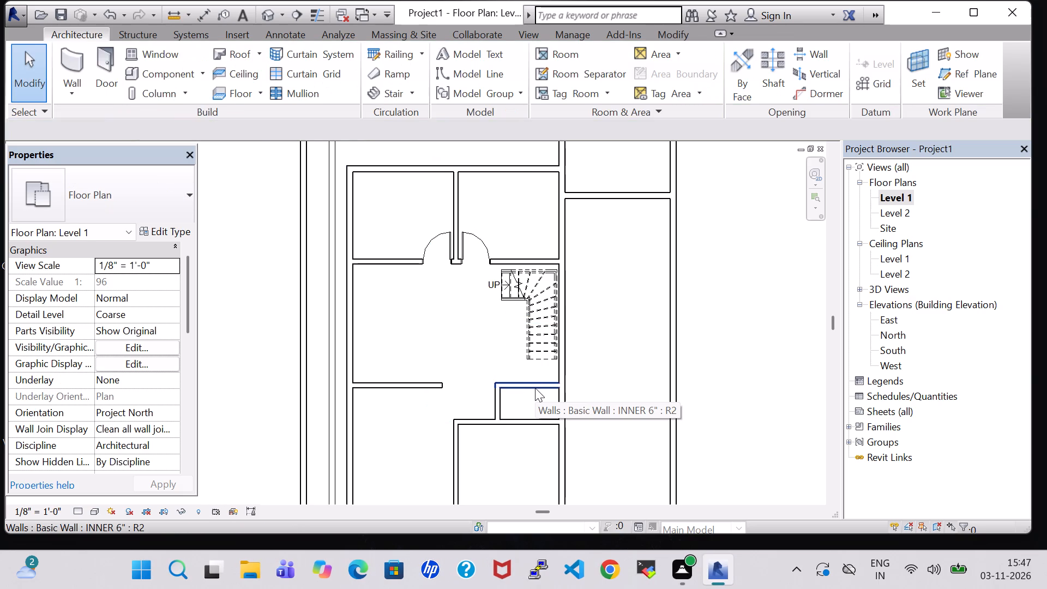
Enlarge the small room south of the stair by nudging its north wall slightly north and its west wall slightly west.
click(535, 388)
key(Up)
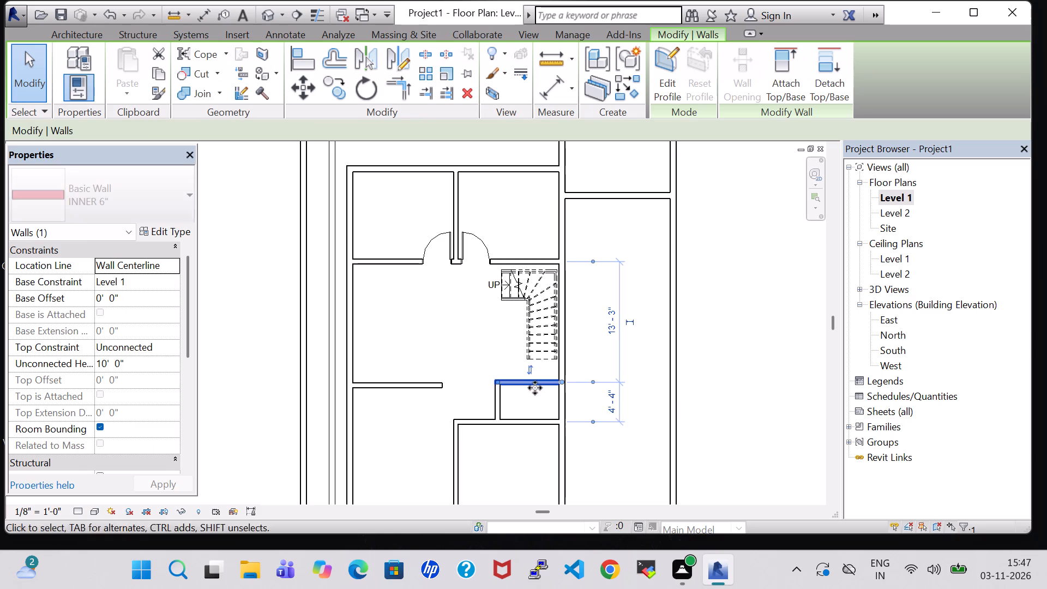
key(Up)
key(Up)
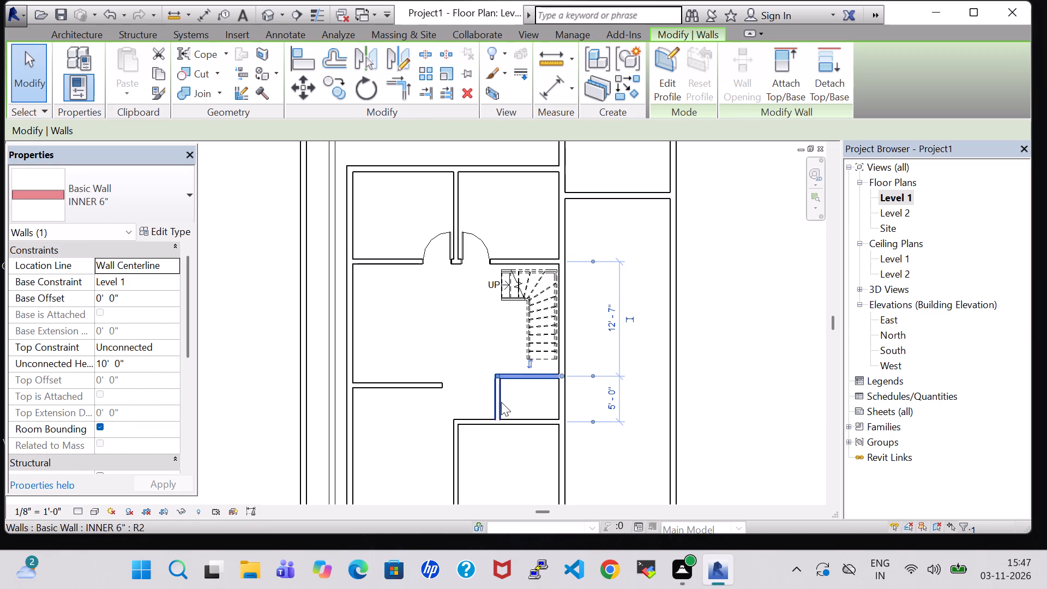
key(Up)
click(499, 402)
key(Left)
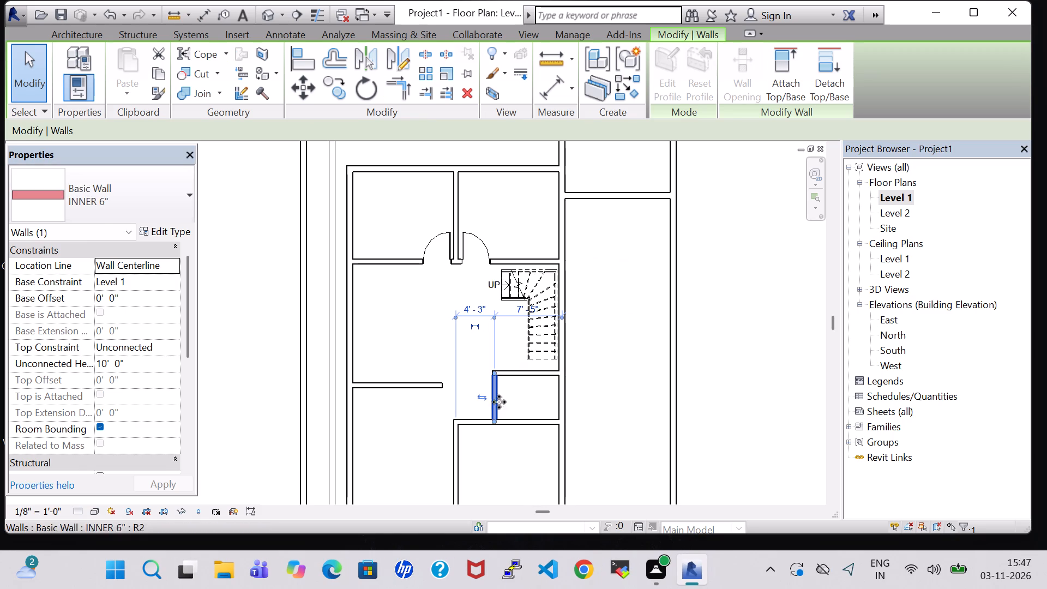
key(Left)
click(610, 400)
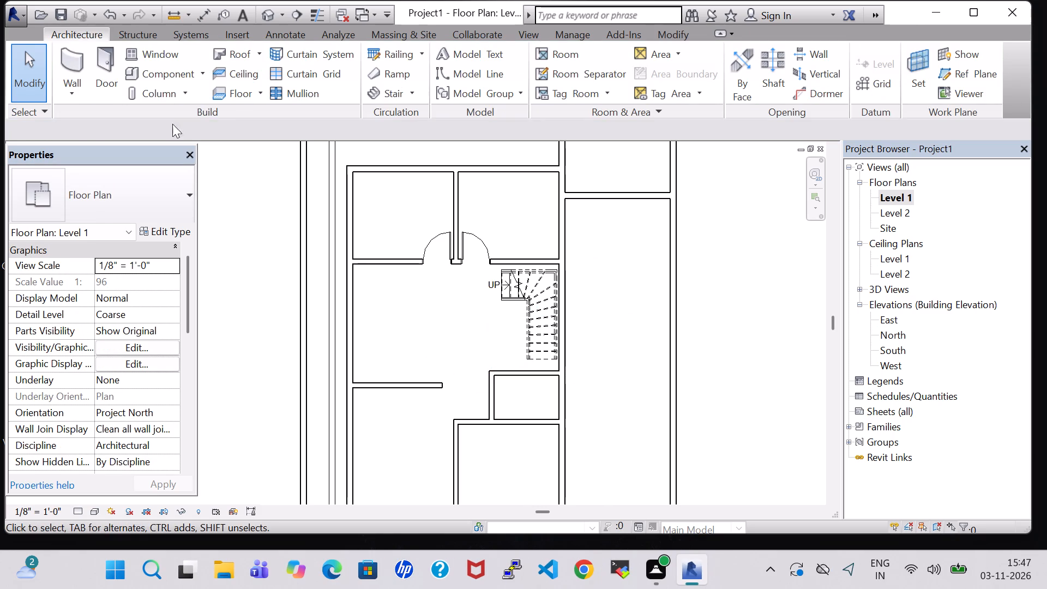
Place a Single-Flush 30" x 80" door in the west wall of the small room south of the stair, swinging into the room.
click(107, 62)
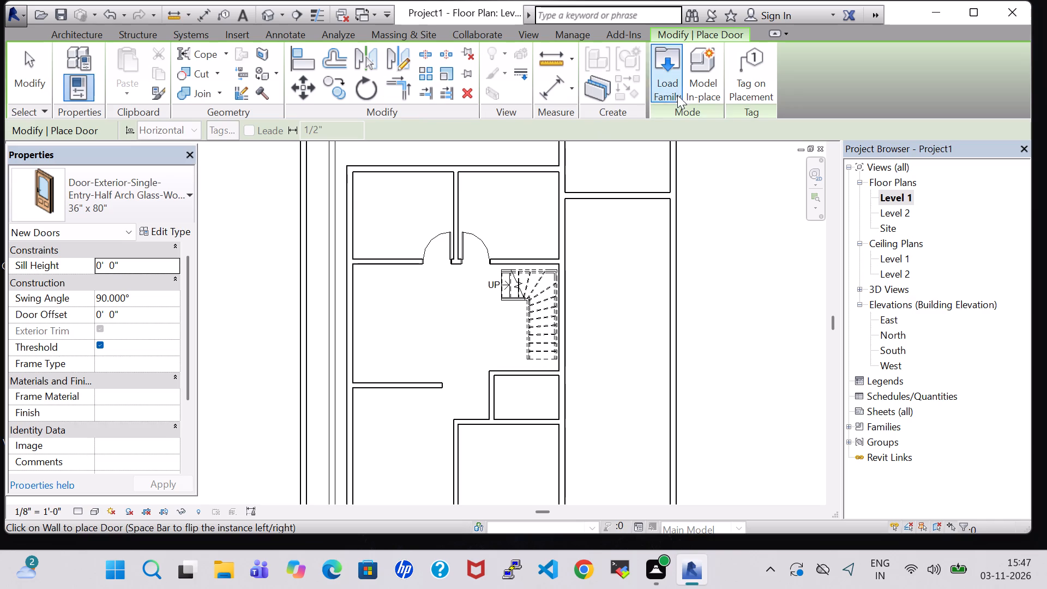
click(137, 205)
click(81, 473)
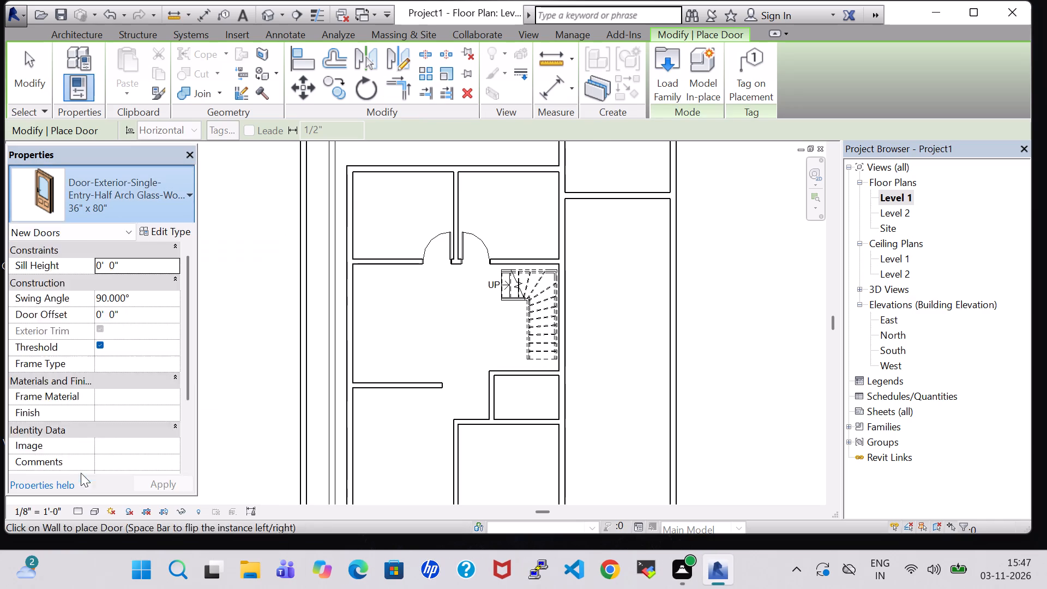
click(499, 405)
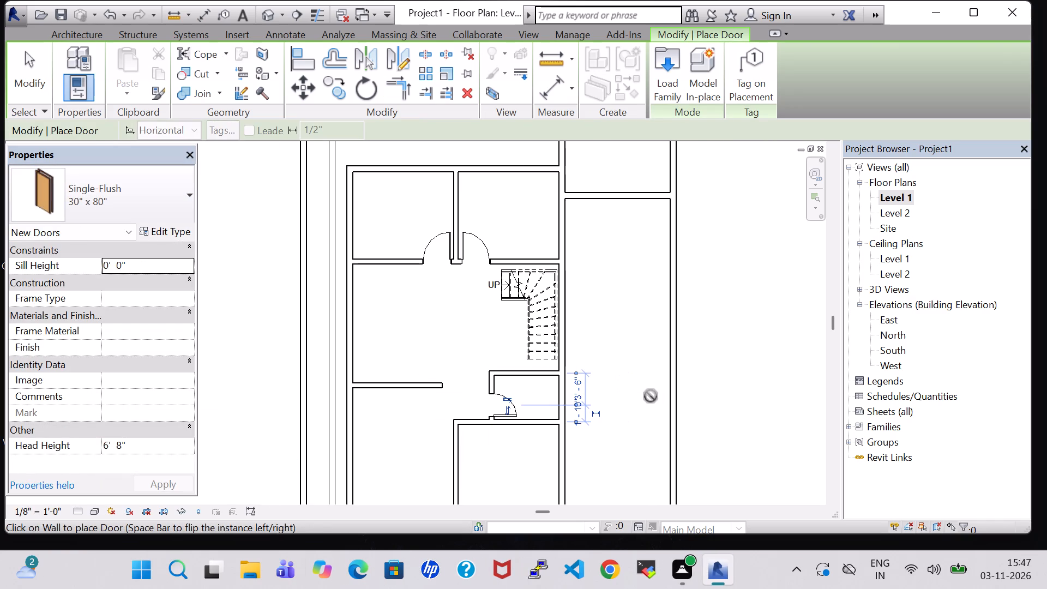
key(Escape)
key(Escape)
Nudge the short west partition north to about 12' - 4" from the north rooms' south wall, in line with the small room's north wall.
scroll(460, 400, down, 1)
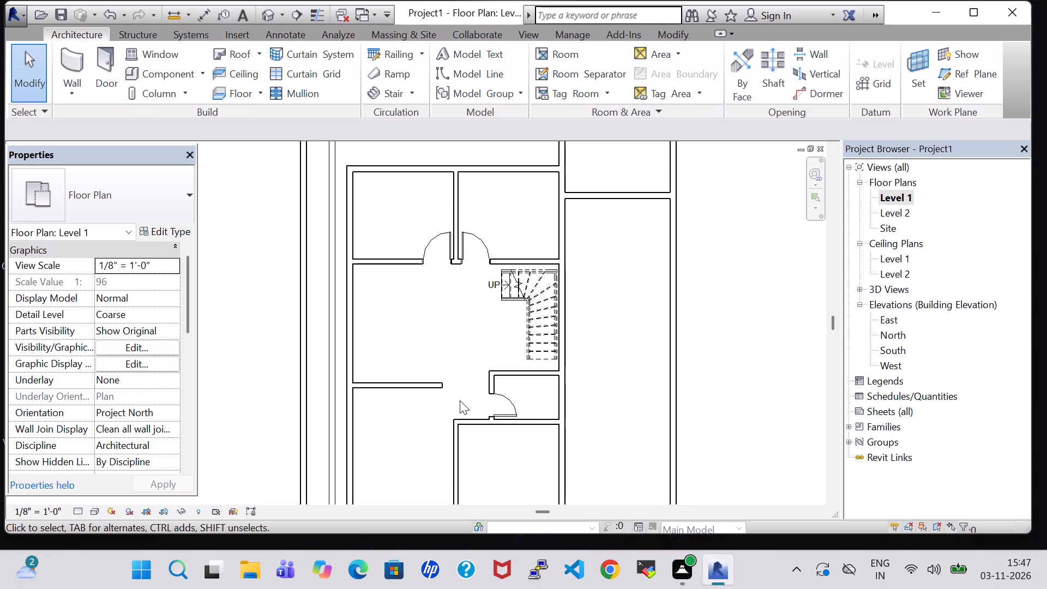
click(395, 390)
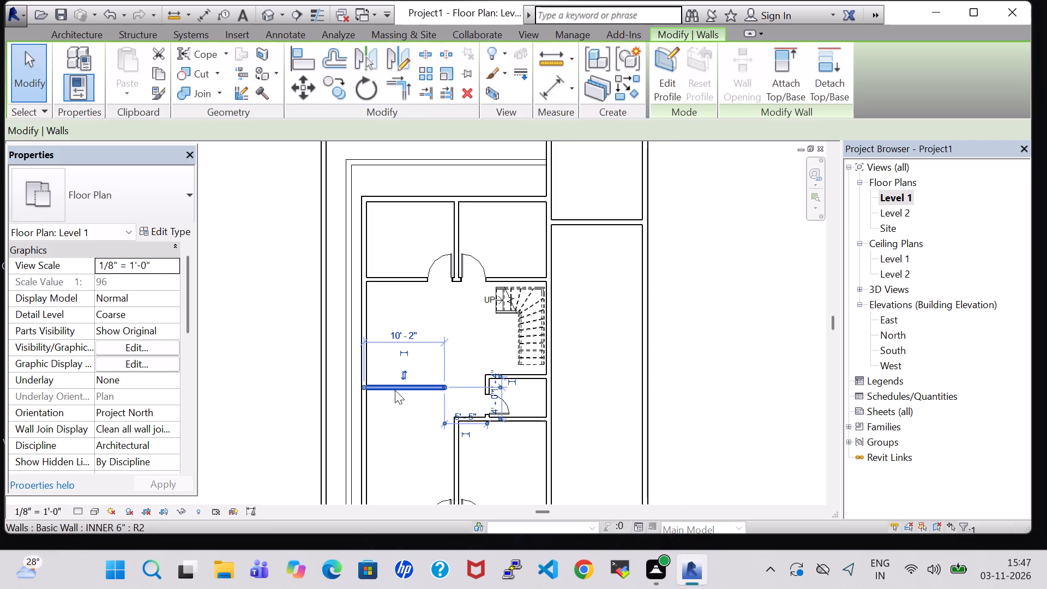
key(Up)
key(Up)
key(Up)
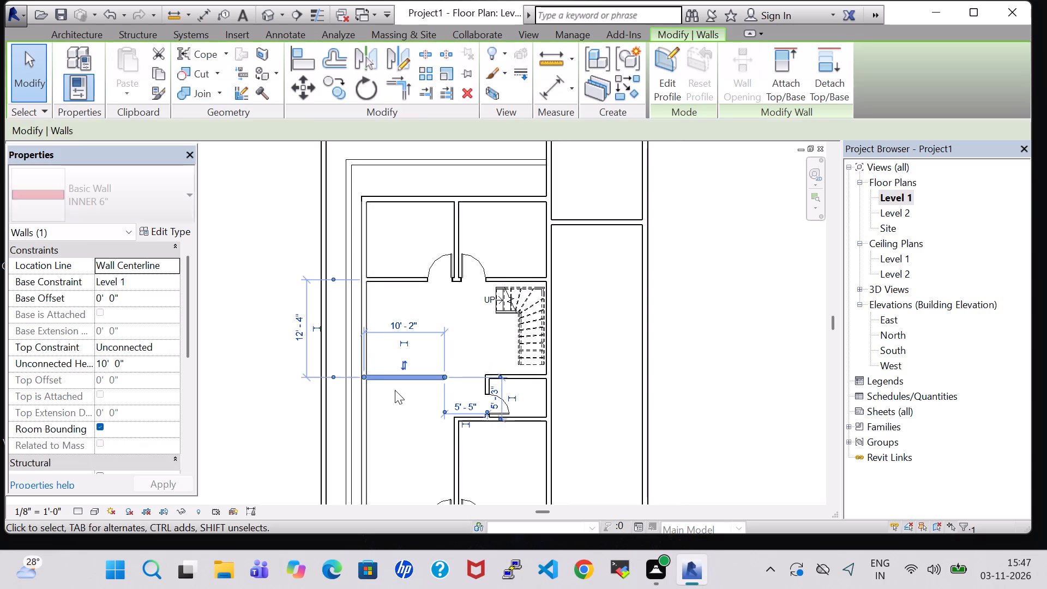
click(613, 408)
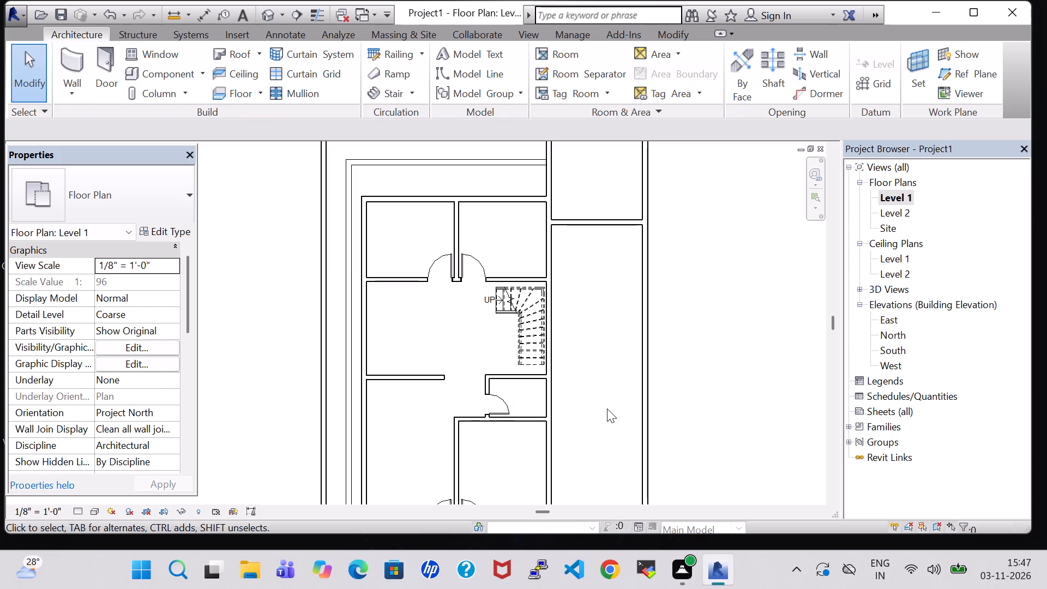
Place a half-arch glass 36" x 80" door at the west end of the southeast room's north wall, hinged west and swinging into the room.
scroll(606, 408, down, 1)
click(463, 291)
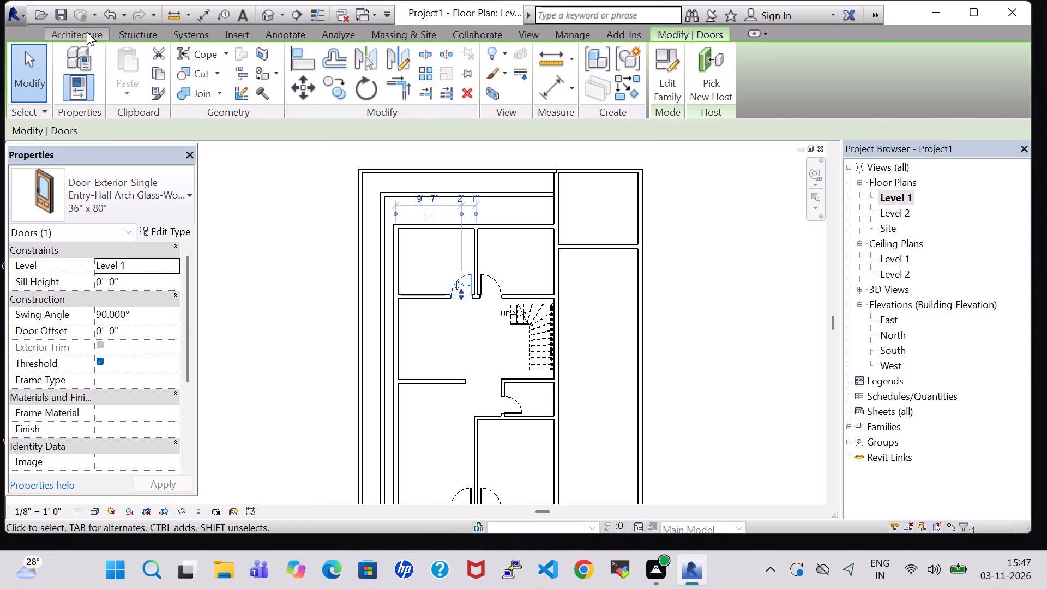
click(87, 32)
click(145, 80)
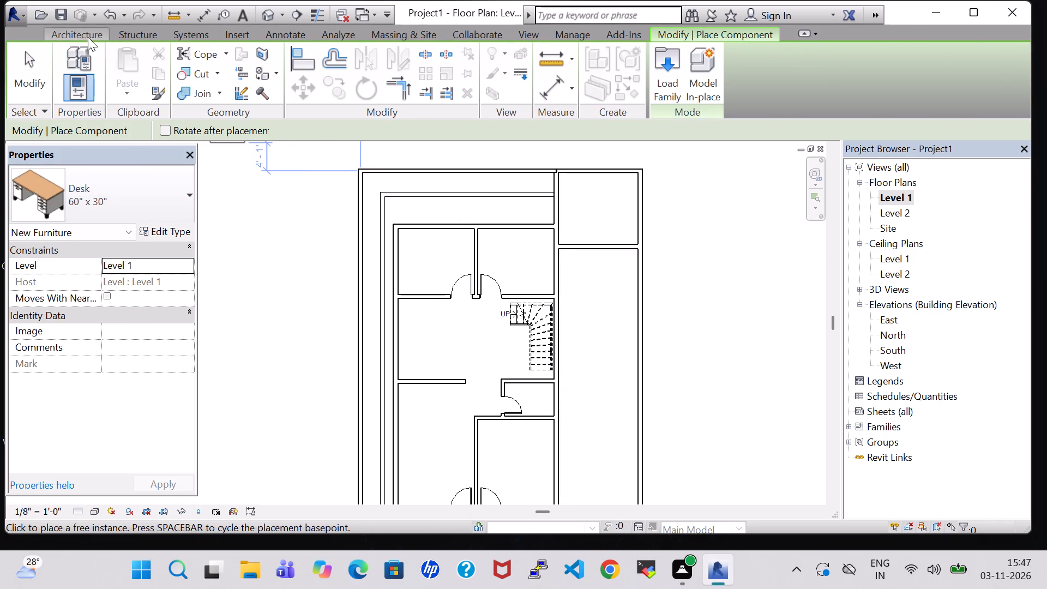
click(88, 37)
click(109, 64)
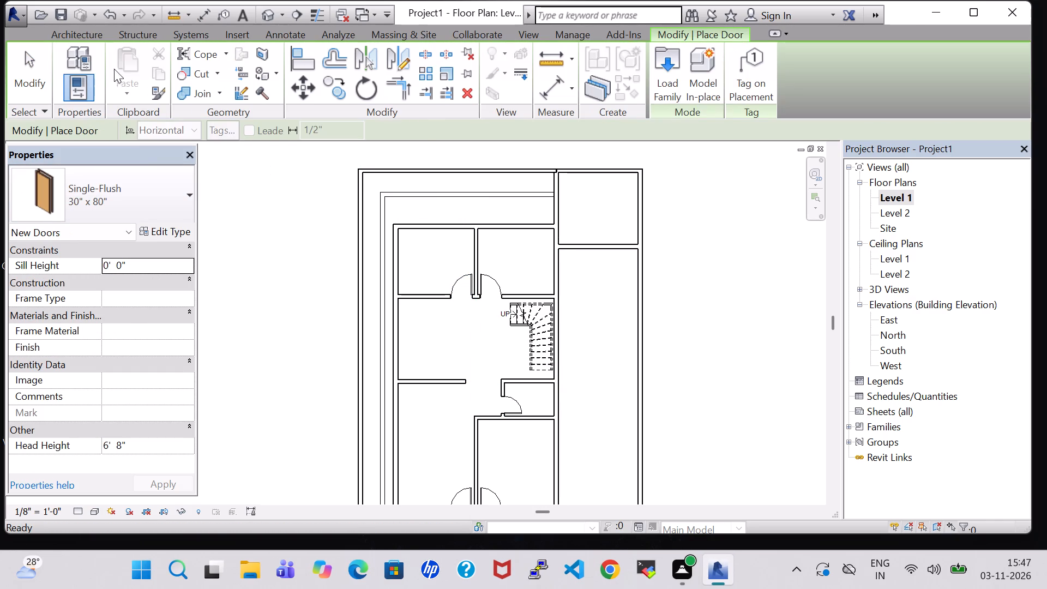
click(158, 215)
scroll(139, 413, up, 2)
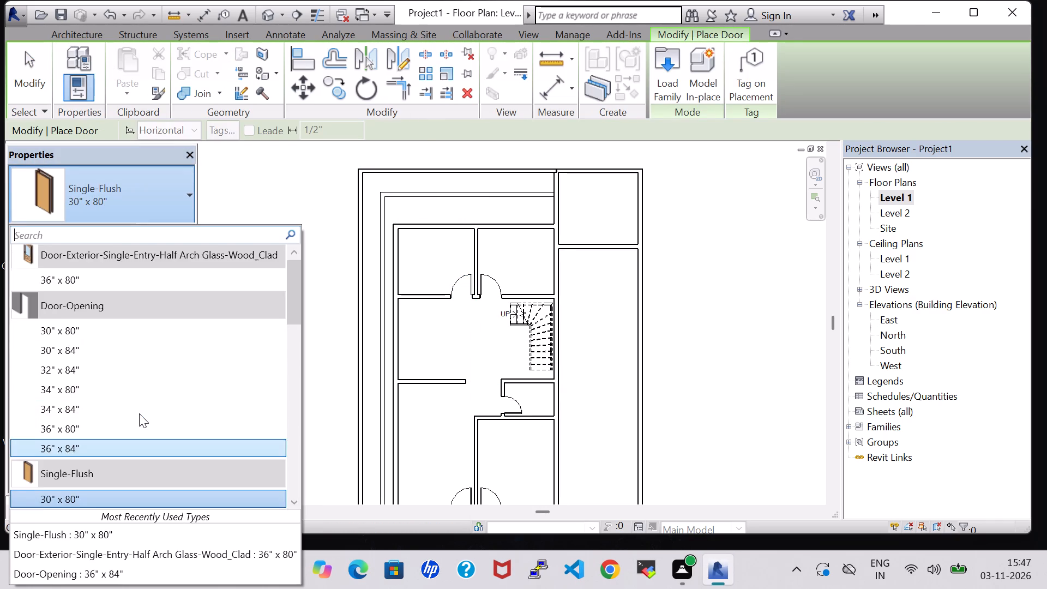
scroll(139, 413, up, 2)
click(77, 281)
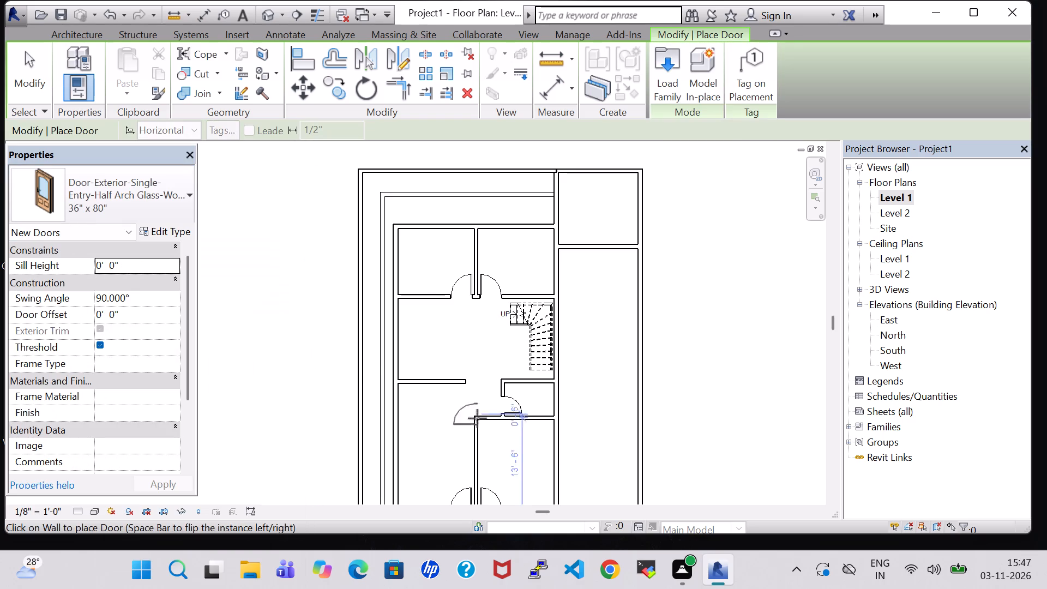
scroll(489, 424, up, 8)
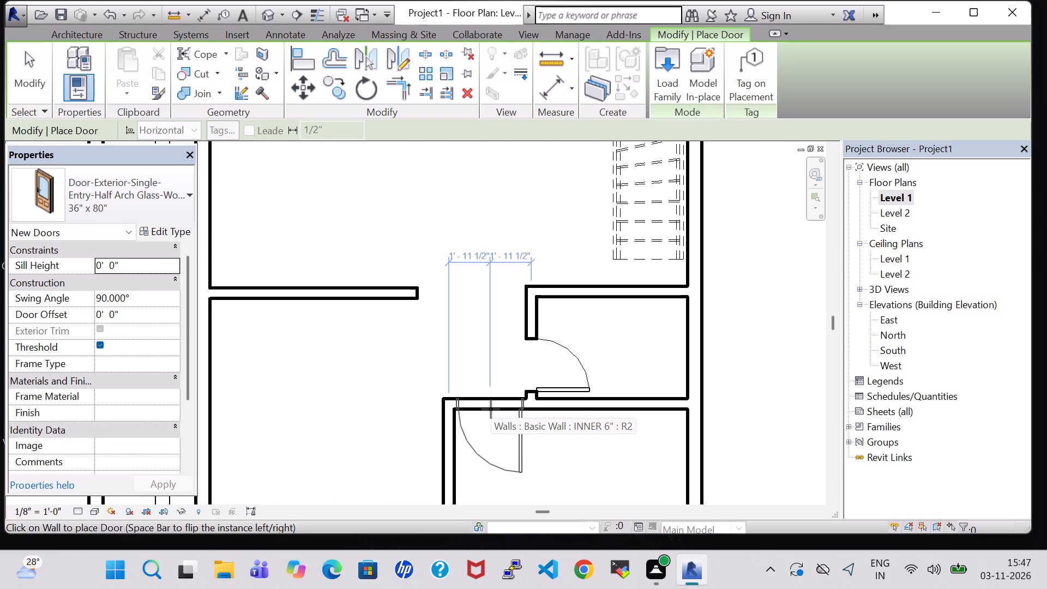
key(space)
click(491, 409)
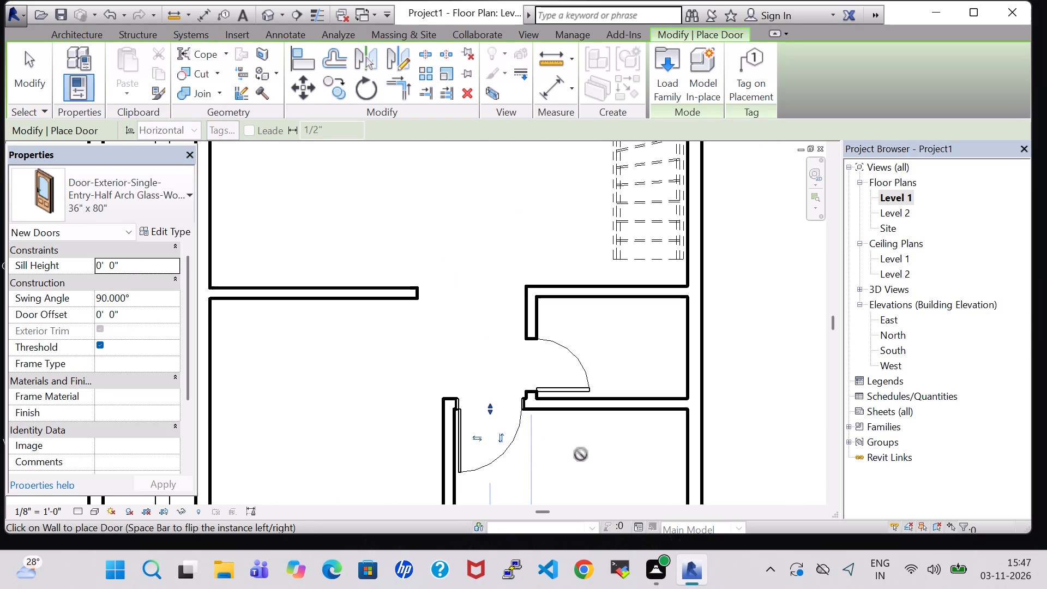
key(Escape)
key(Escape)
Nudge the north wall of the small room south of the stair north to about 6' - 2" from that room's south wall.
scroll(581, 454, down, 4)
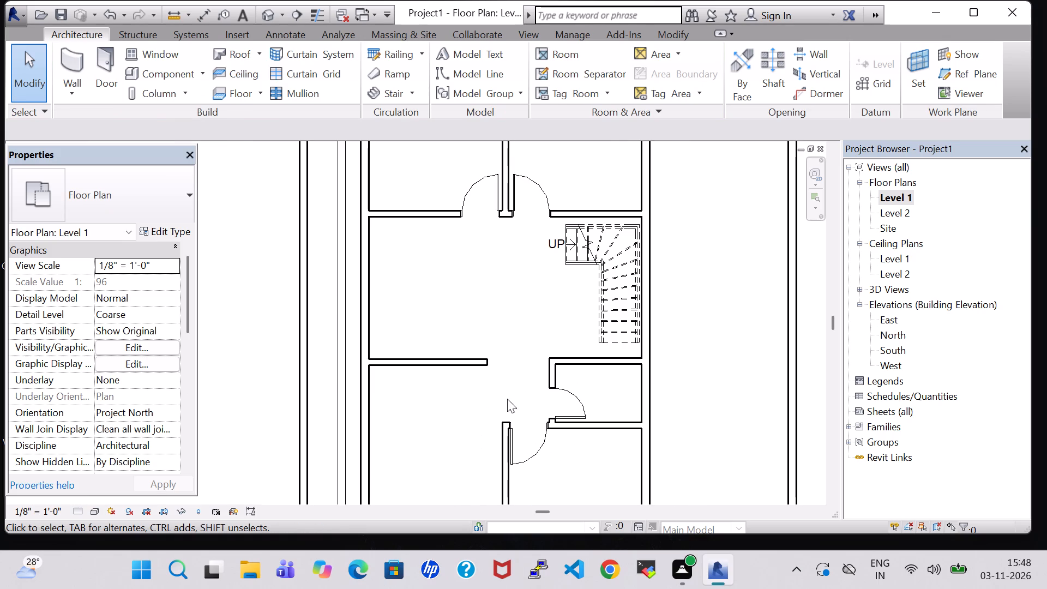
scroll(522, 410, down, 3)
middle_drag(543, 453, 574, 256)
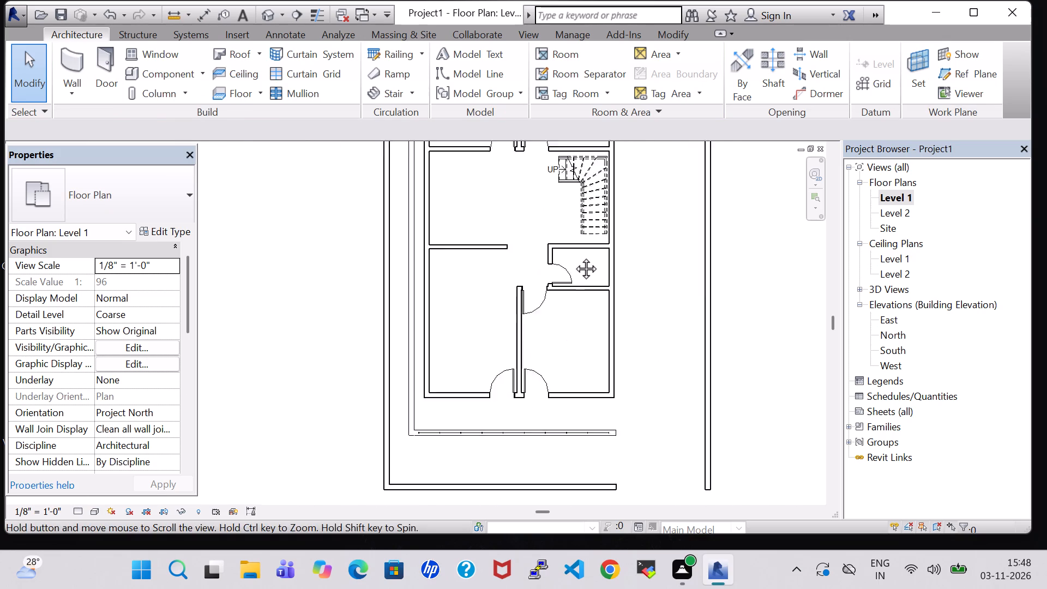
middle_drag(574, 256, 575, 254)
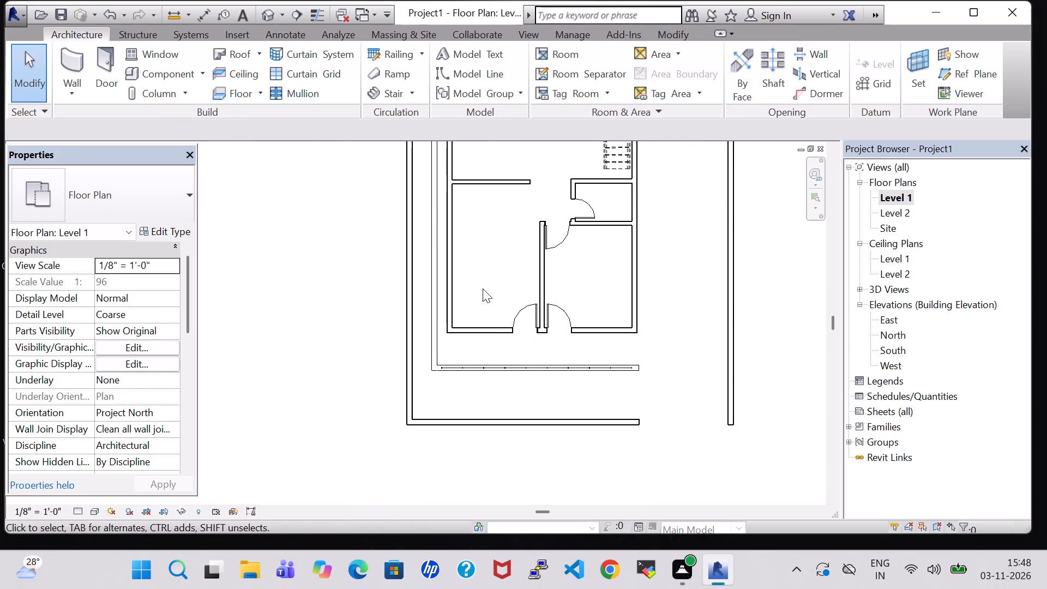
middle_drag(484, 286, 473, 344)
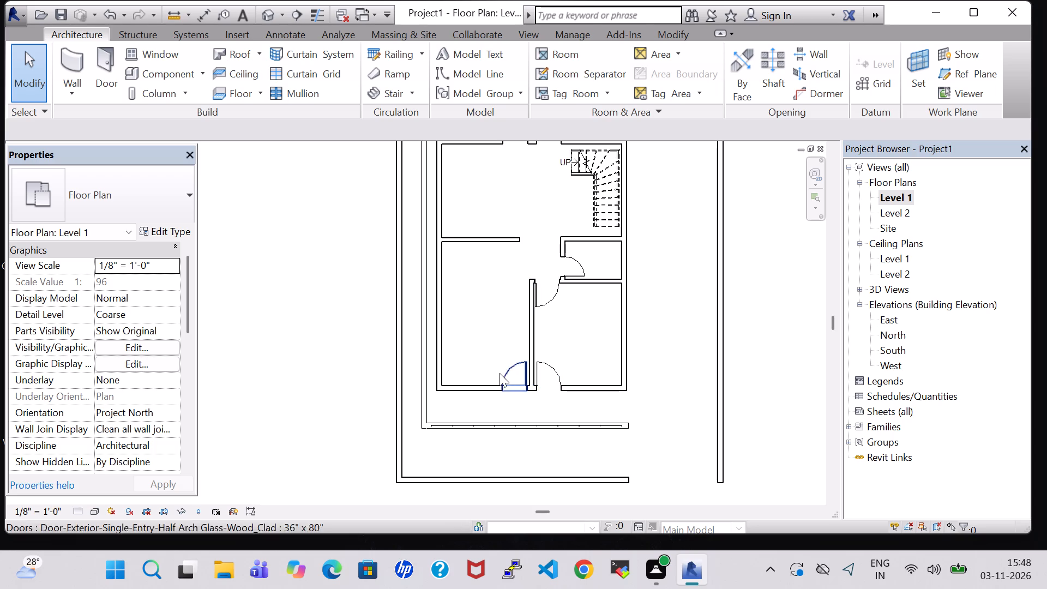
middle_drag(490, 313, 466, 375)
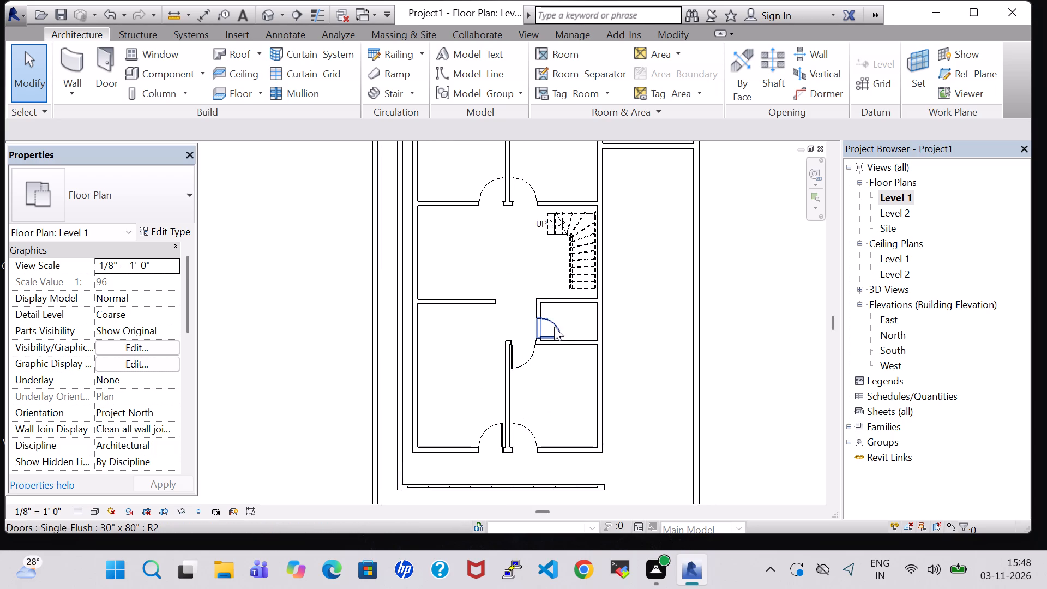
click(566, 301)
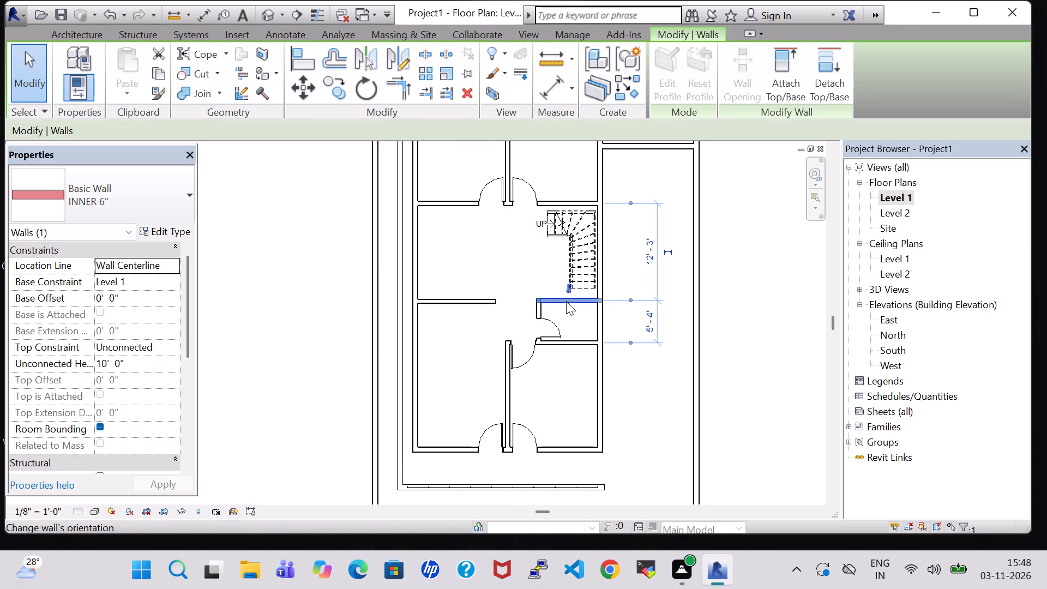
key(Up)
key(Up)
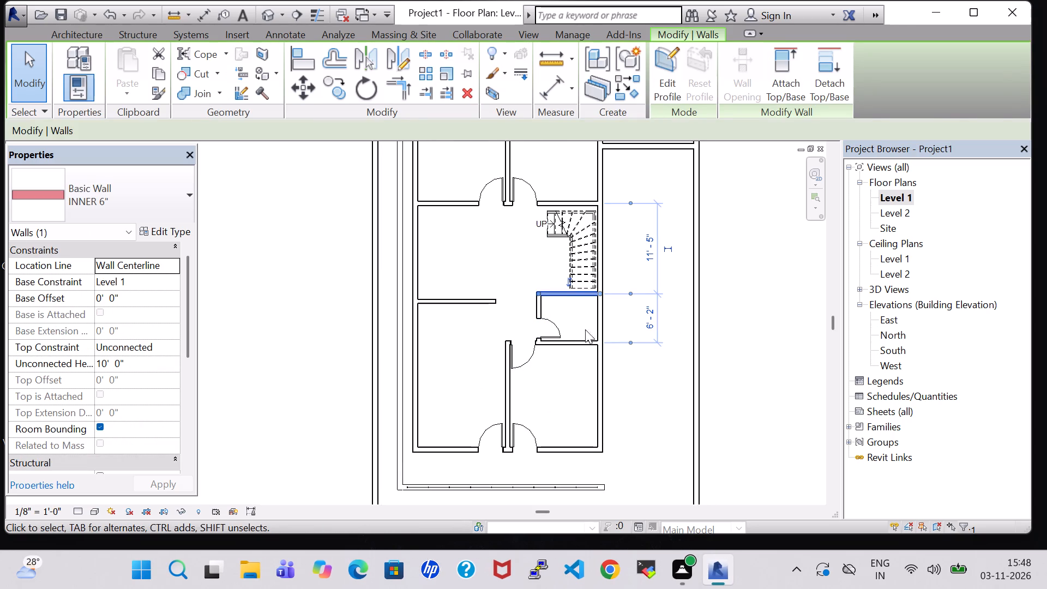
click(653, 401)
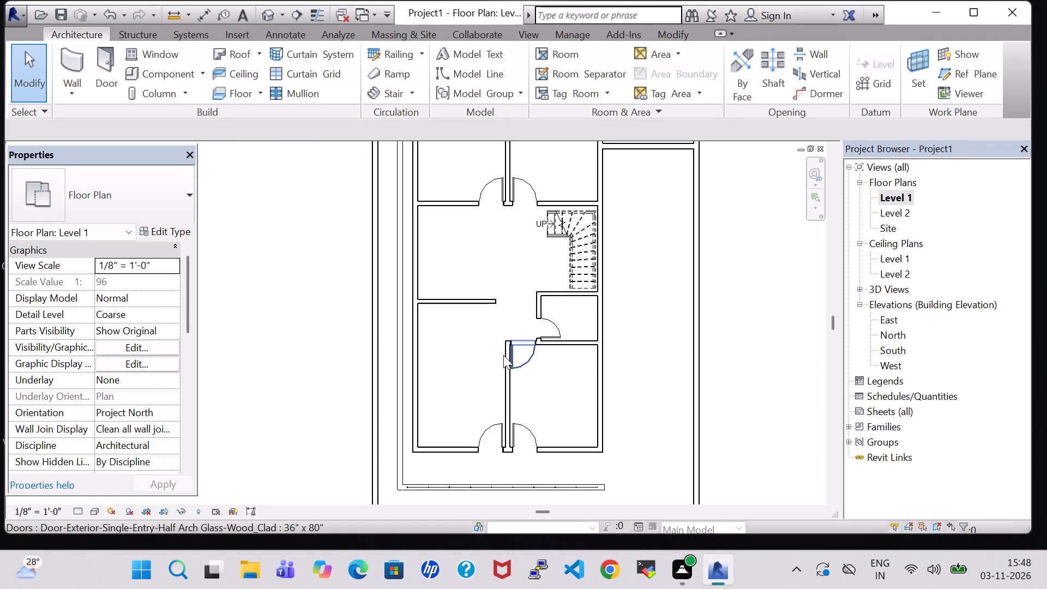
Load the Casement Dbl with Trim window family from the US Imperial Windows library for placement.
middle_drag(464, 333, 465, 402)
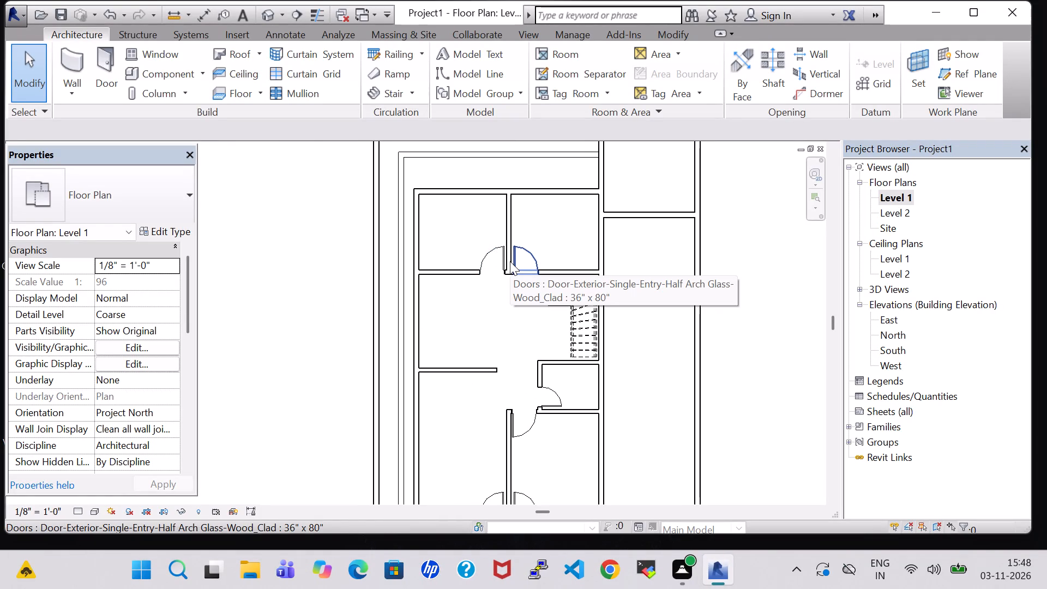
scroll(538, 255, up, 1)
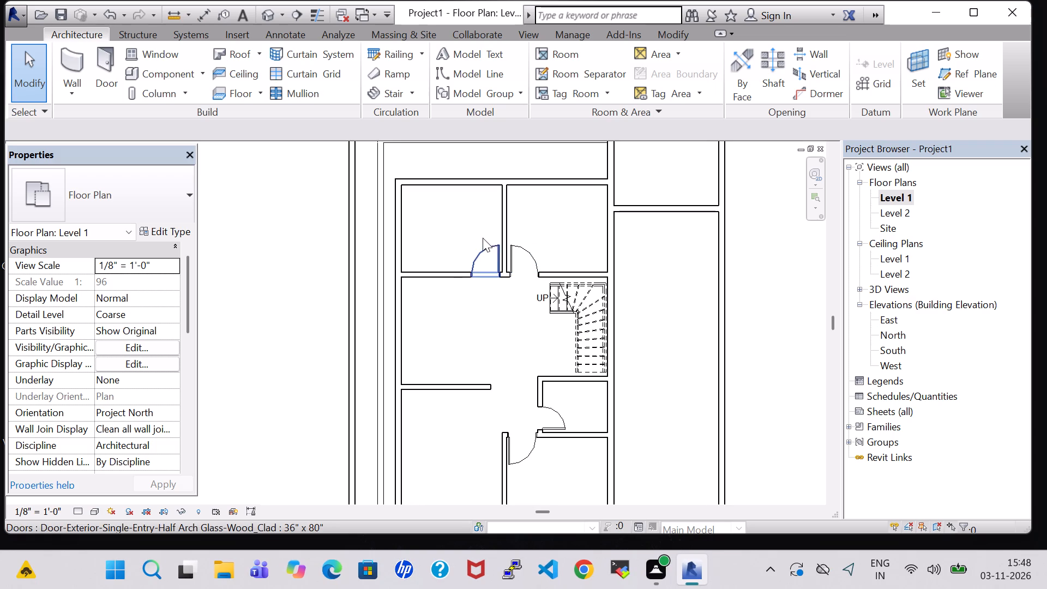
scroll(474, 224, down, 1)
middle_drag(474, 209, 480, 241)
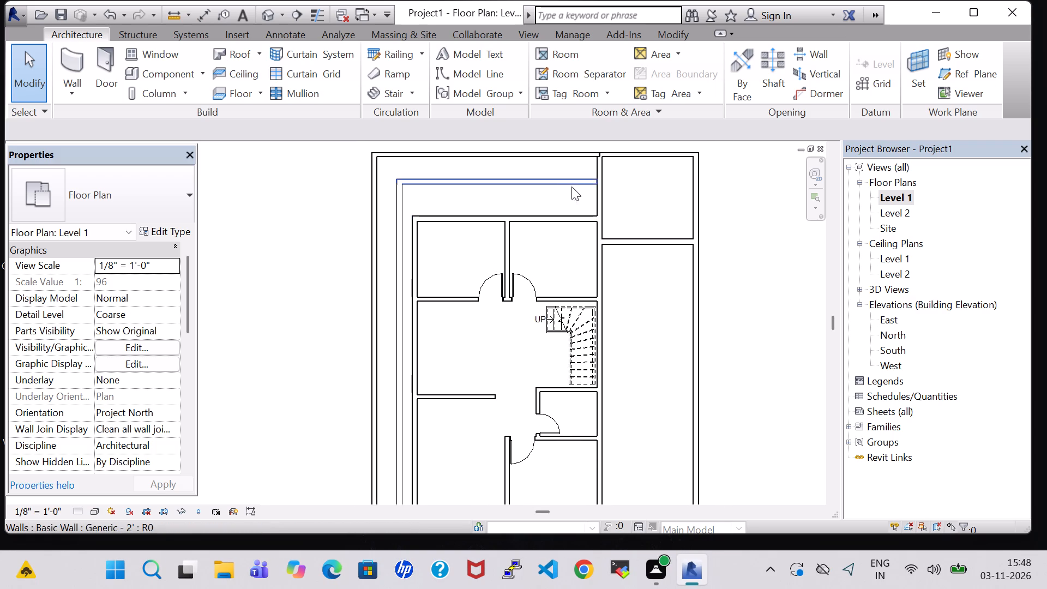
click(173, 50)
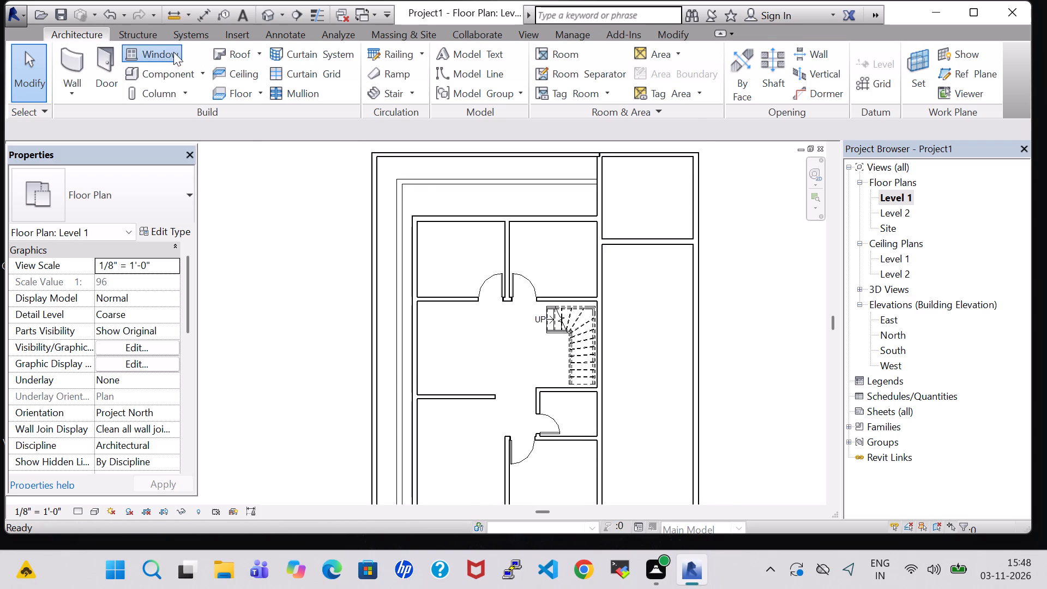
click(659, 94)
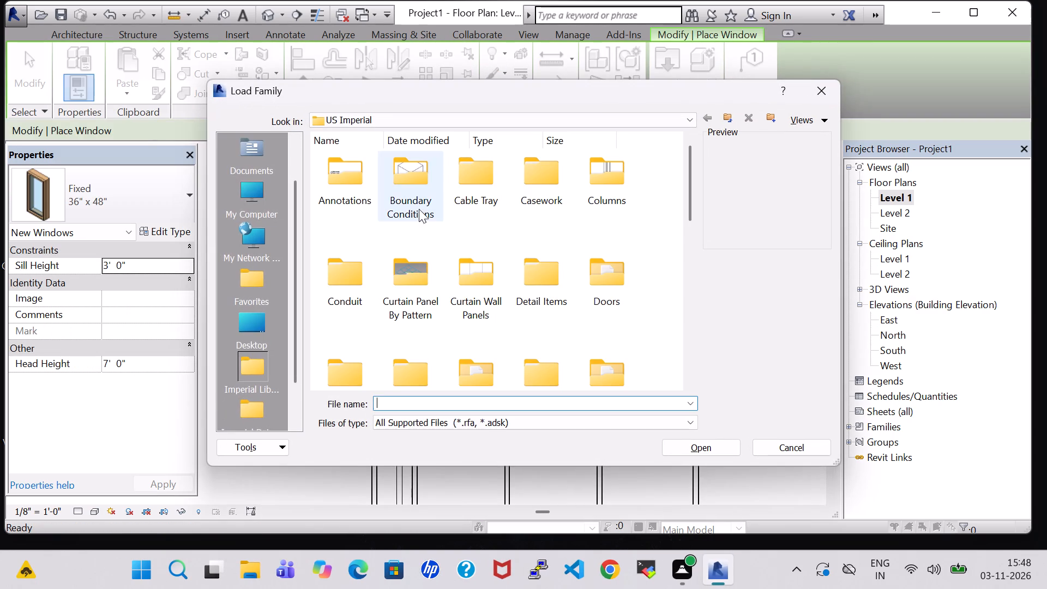
click(599, 270)
key(w)
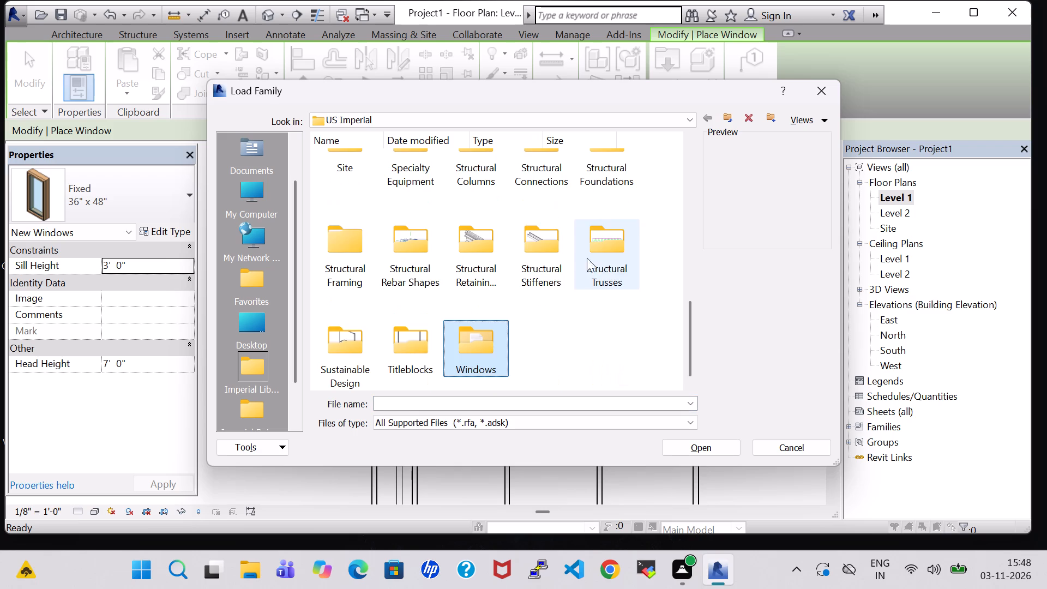
double_click(462, 366)
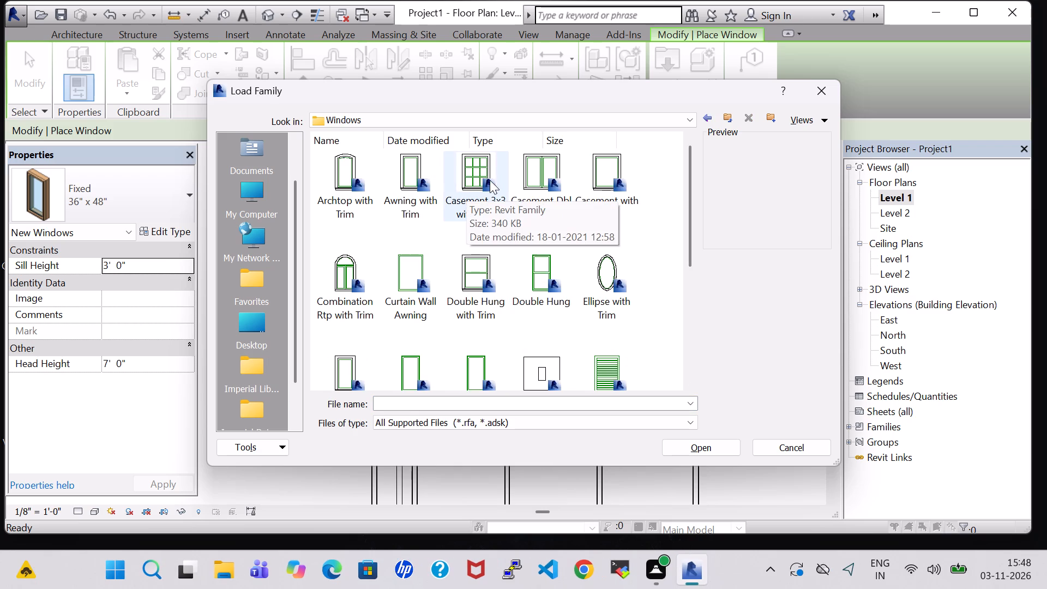
click(539, 182)
click(477, 179)
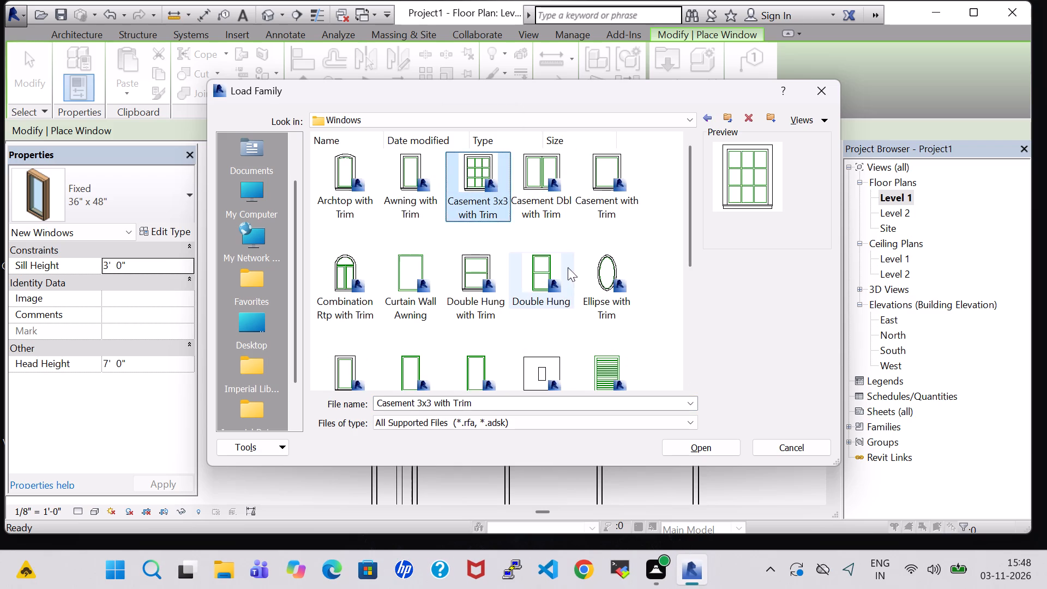
click(556, 217)
click(721, 446)
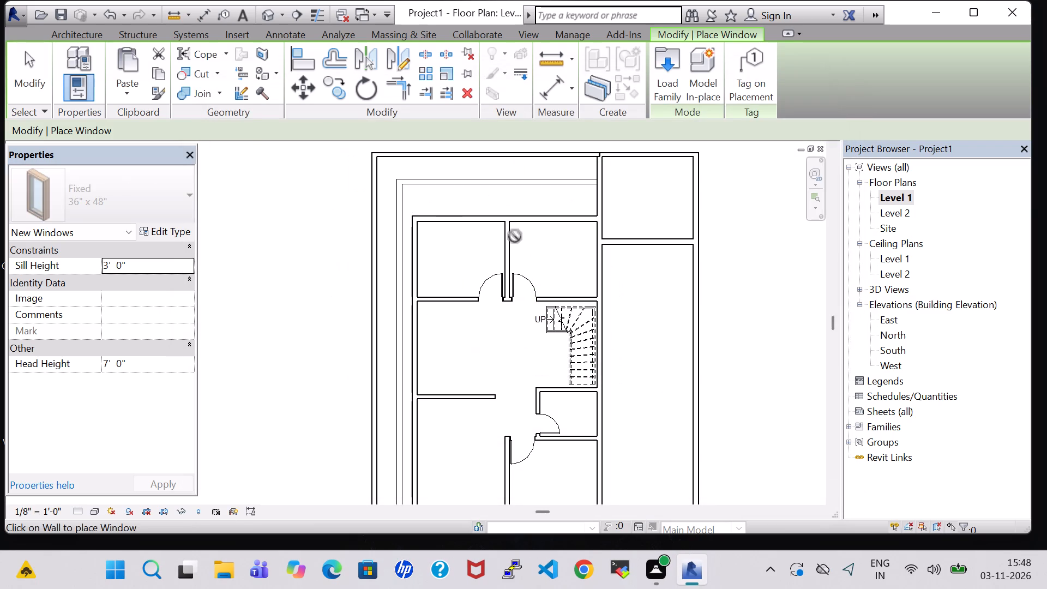
Place 48" x 48" Casement Dbl with Trim windows centred in both north rooms' north walls and the west walls of the northwest and stair rooms.
click(461, 212)
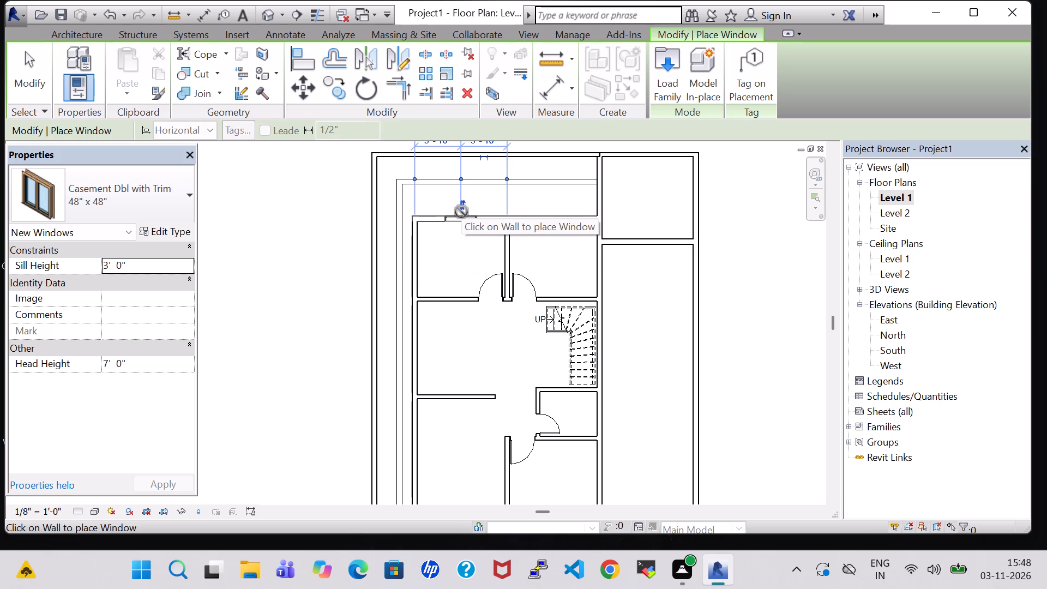
click(556, 216)
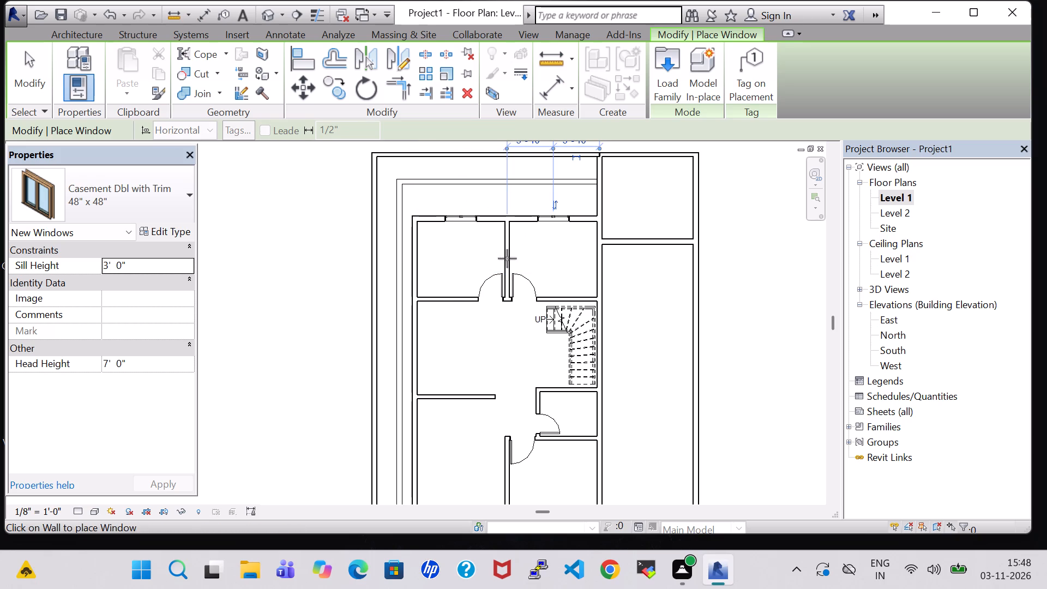
click(410, 262)
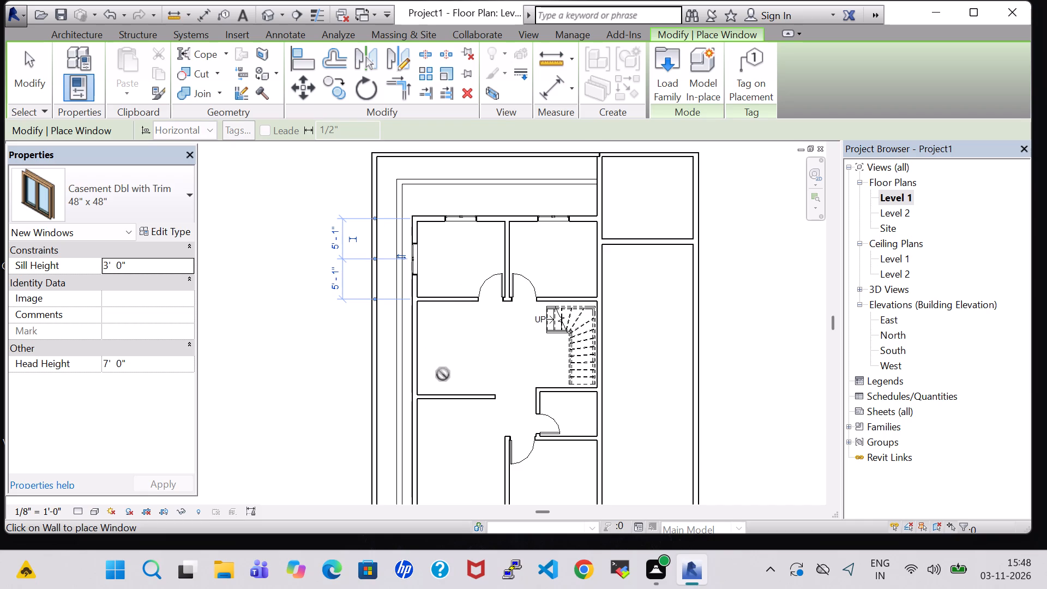
middle_drag(443, 374, 470, 318)
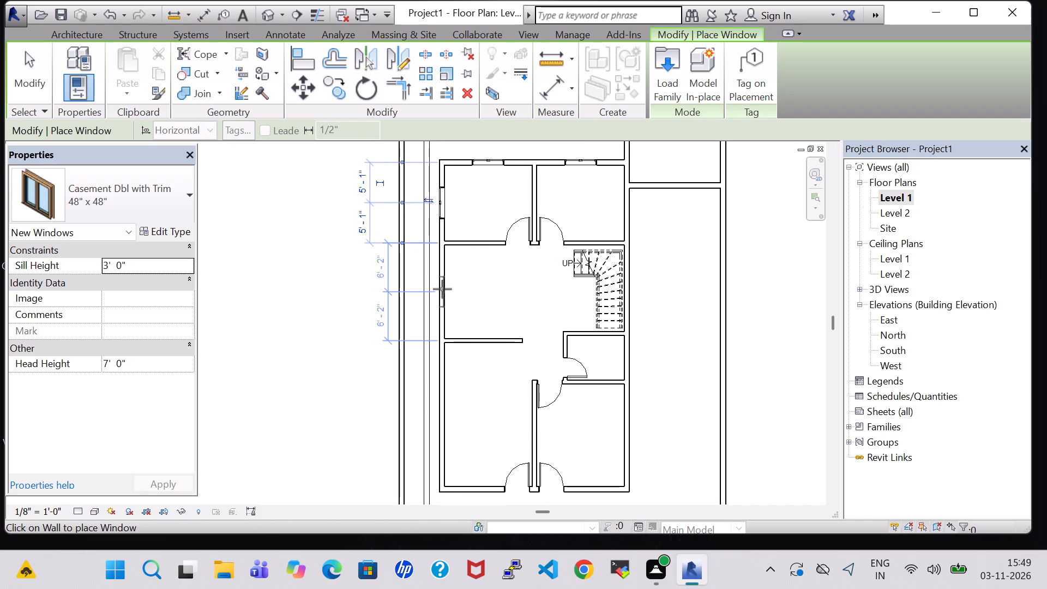
click(440, 289)
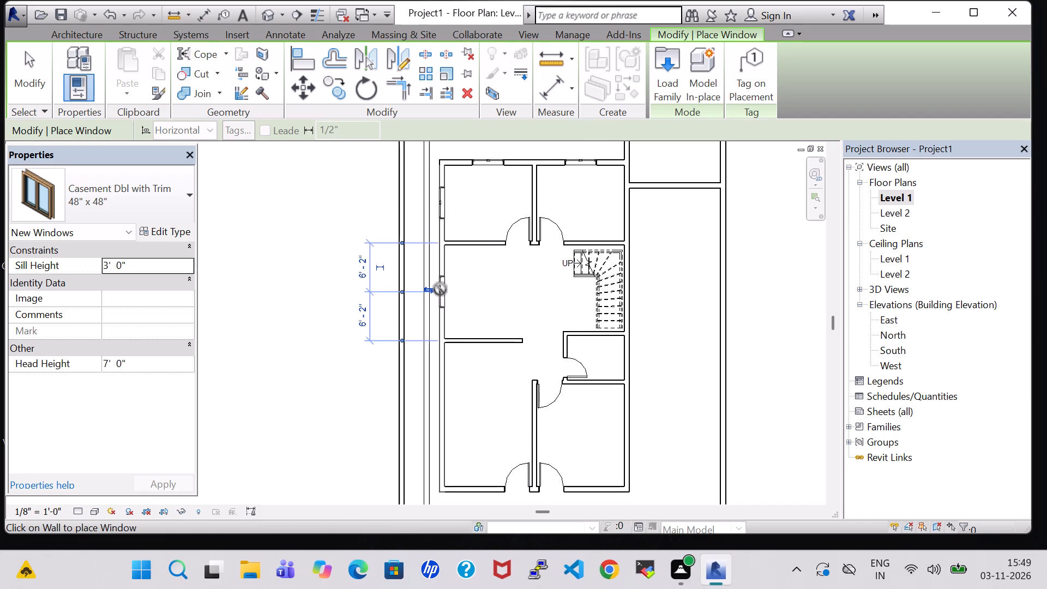
Place 48" x 48" Casement Dbl with Trim windows in the southwest room's south and west walls and the southeast room's south and east walls.
middle_drag(507, 413, 507, 386)
scroll(507, 413, up, 1)
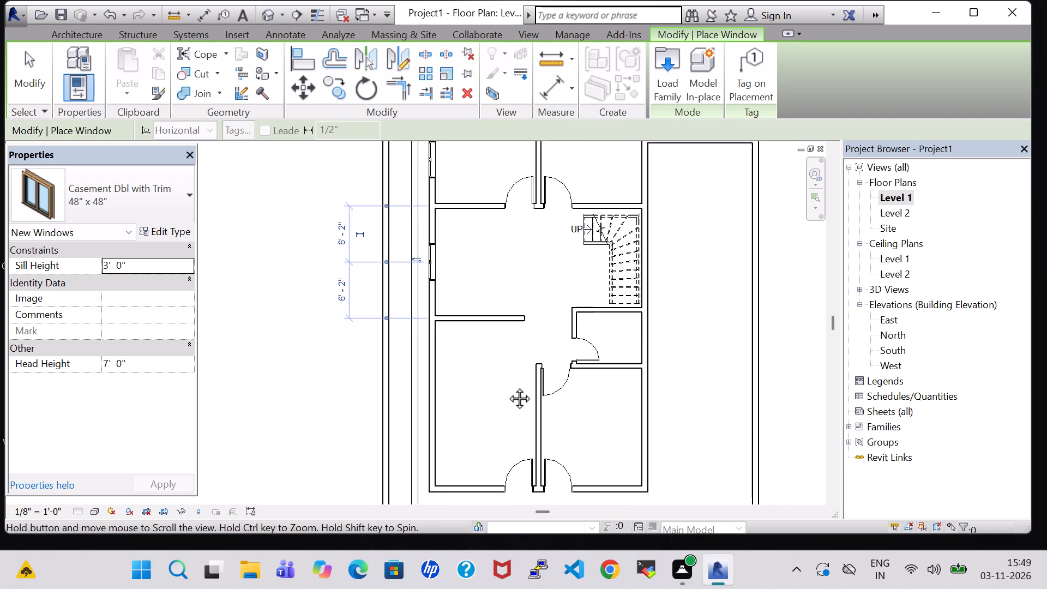
middle_drag(507, 386, 512, 305)
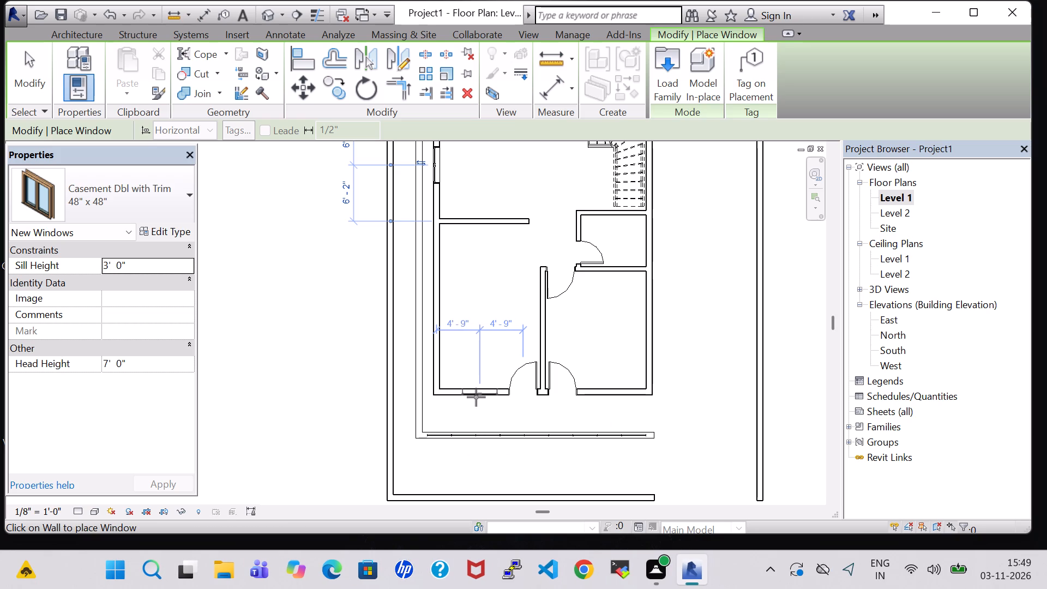
click(479, 397)
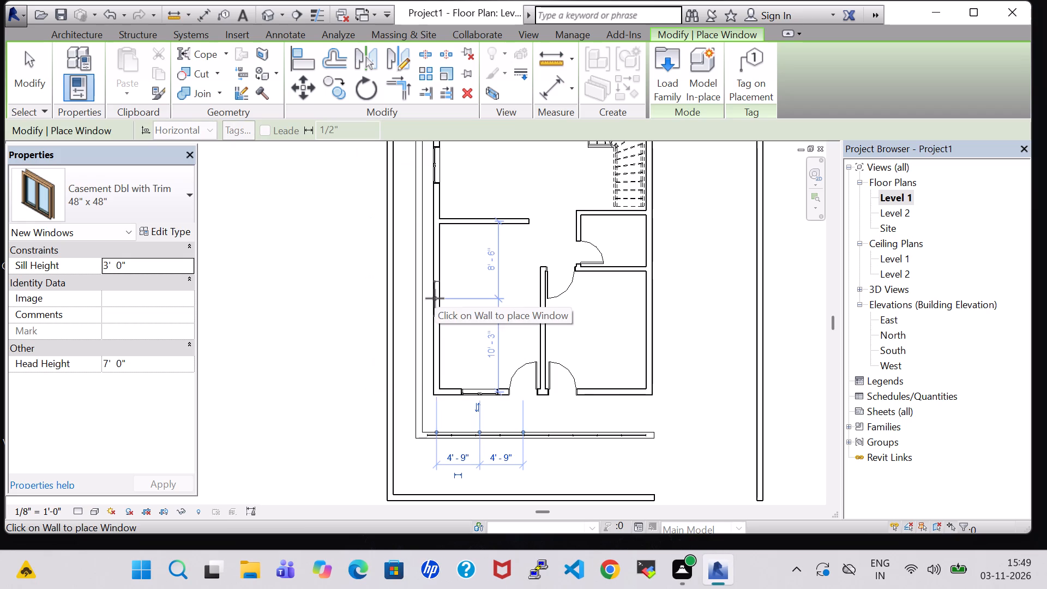
click(435, 298)
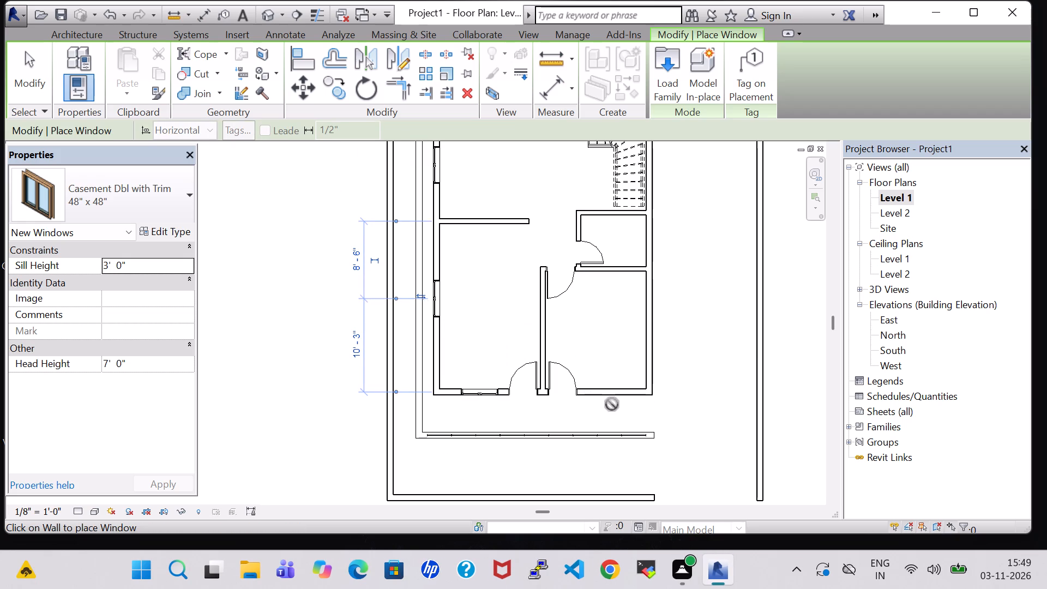
click(614, 398)
click(653, 326)
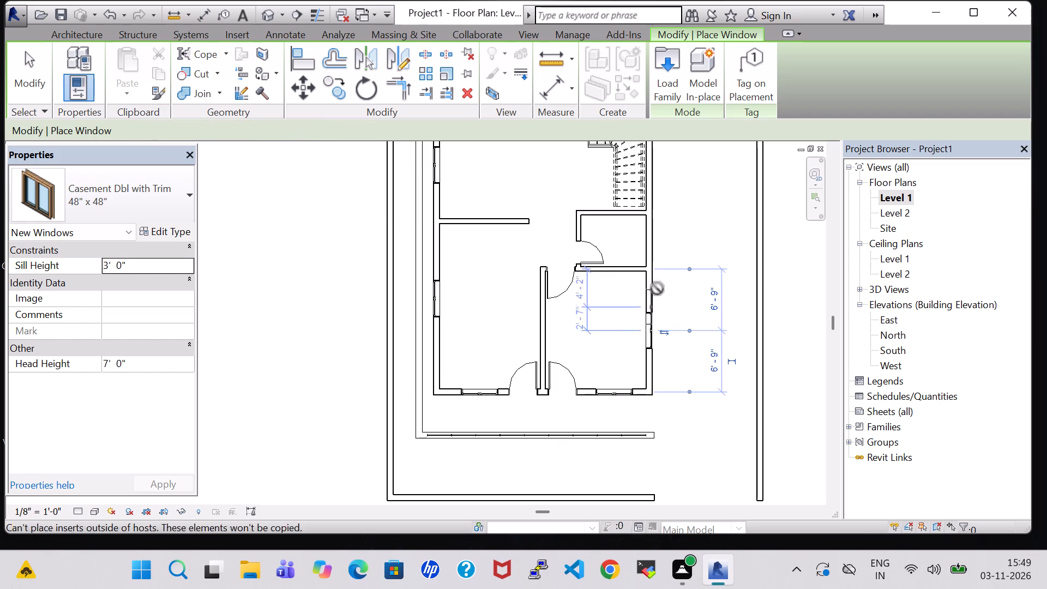
Place a 48" x 48" Casement Dbl with Trim window in the east wall beside the stair, about 4' - 8" from the stair area's north wall.
middle_drag(675, 226, 676, 318)
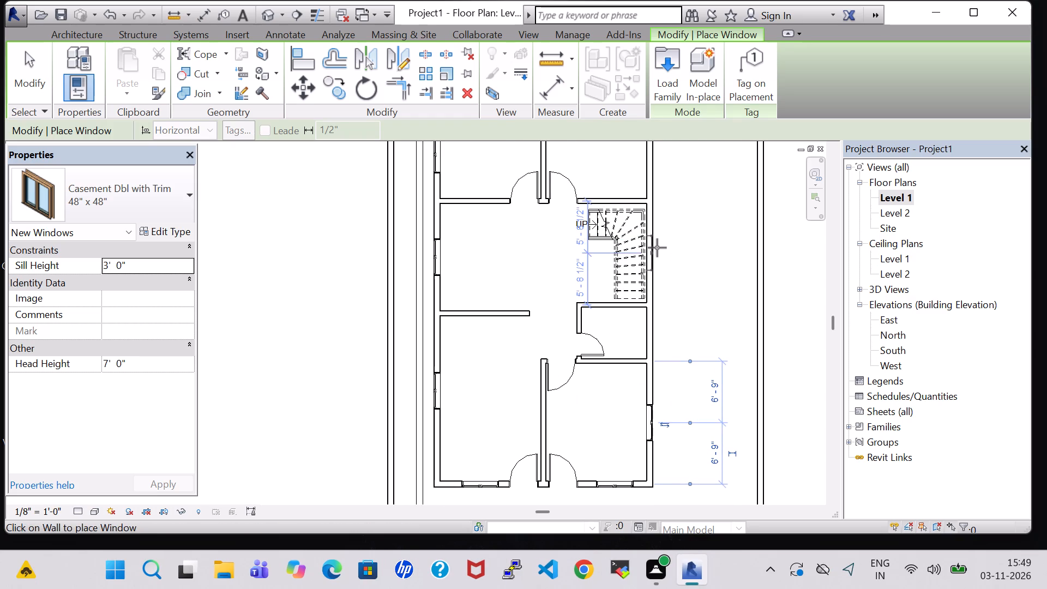
click(655, 244)
middle_drag(681, 234, 683, 381)
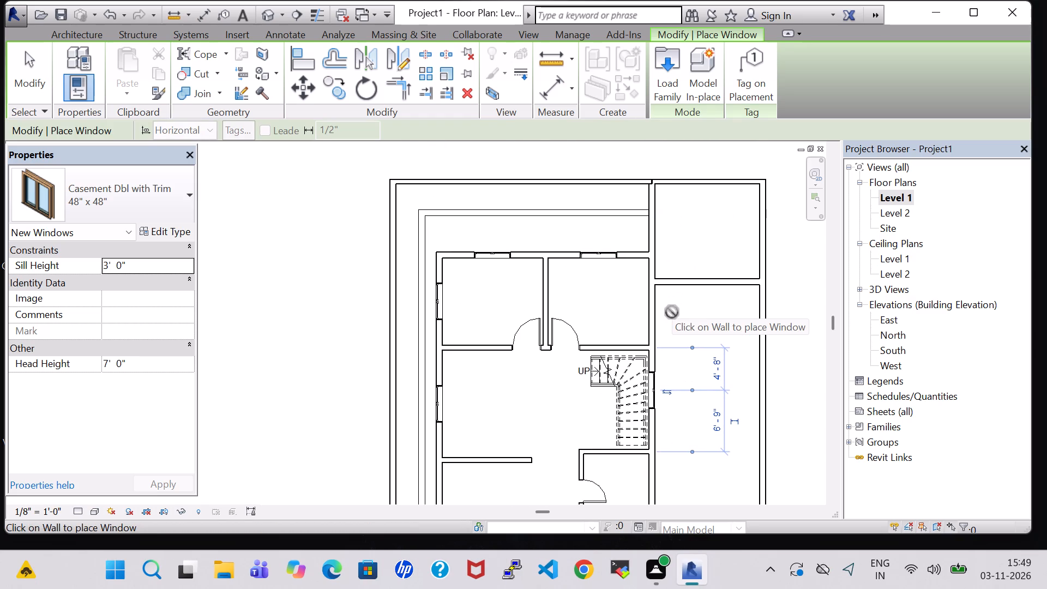
key(Escape)
key(Escape)
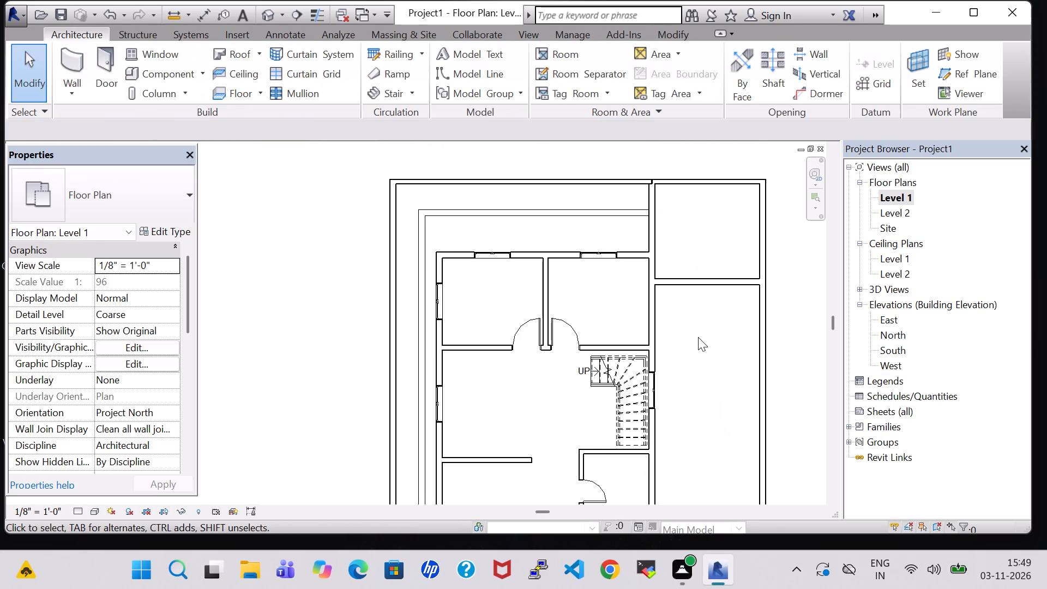
Save the project as Project139 in the work folder on the Desktop.
scroll(698, 337, down, 2)
click(167, 56)
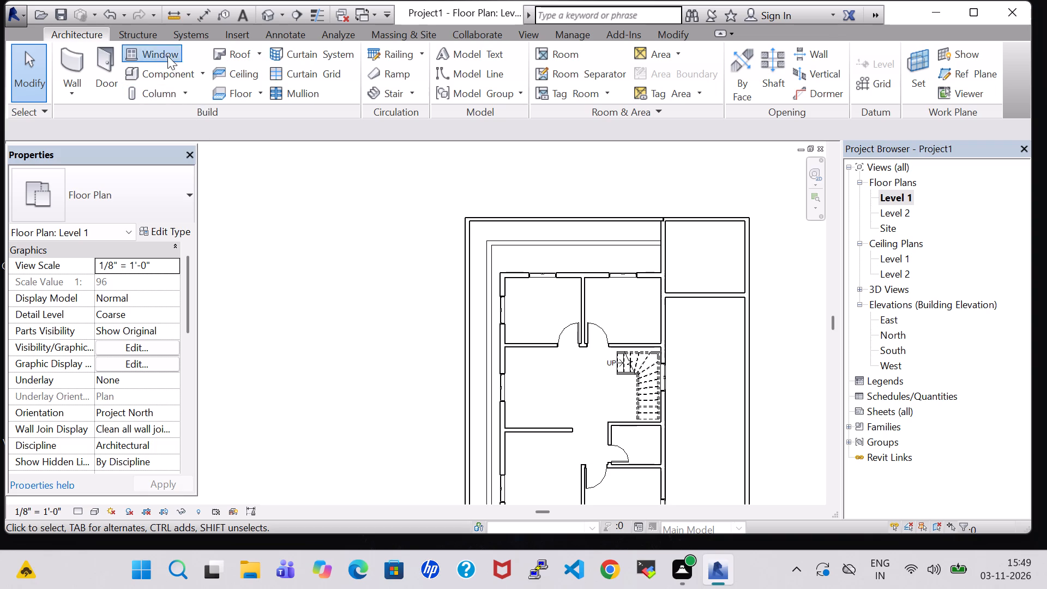
click(433, 235)
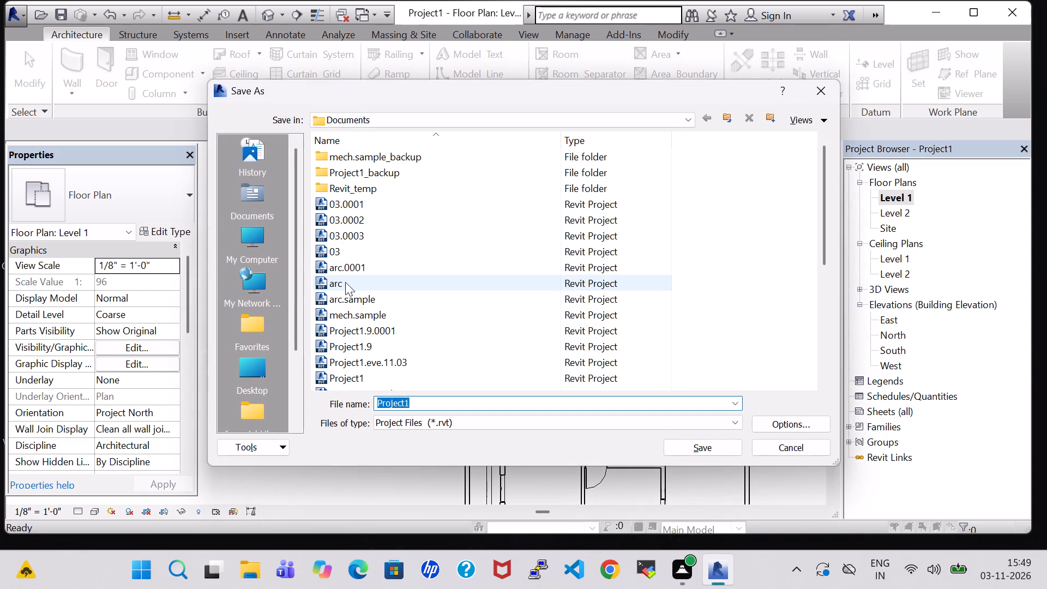
click(253, 363)
scroll(369, 372, down, 2)
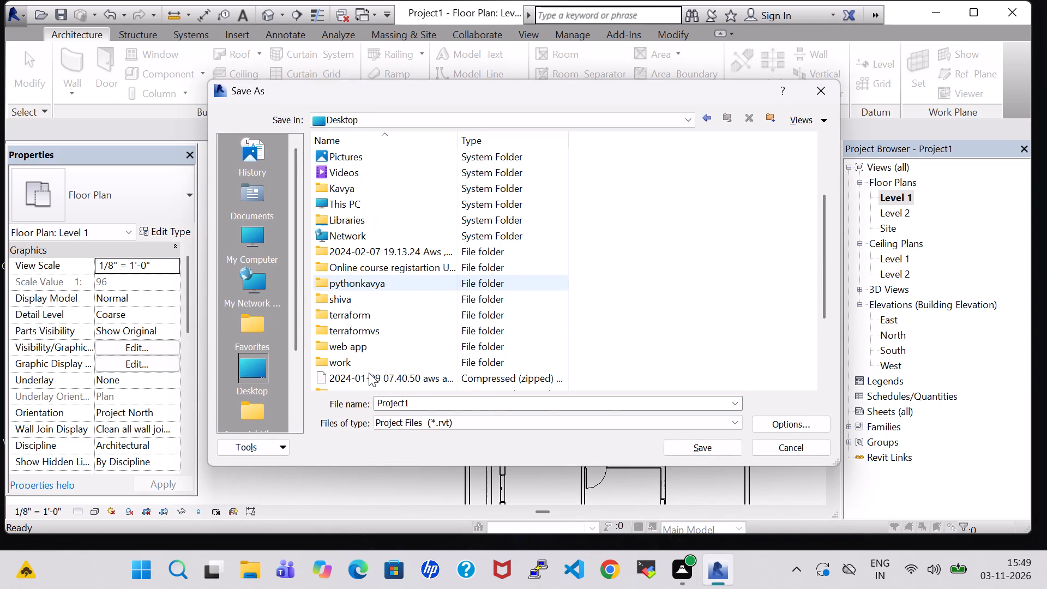
double_click(359, 360)
drag(821, 152, 828, 212)
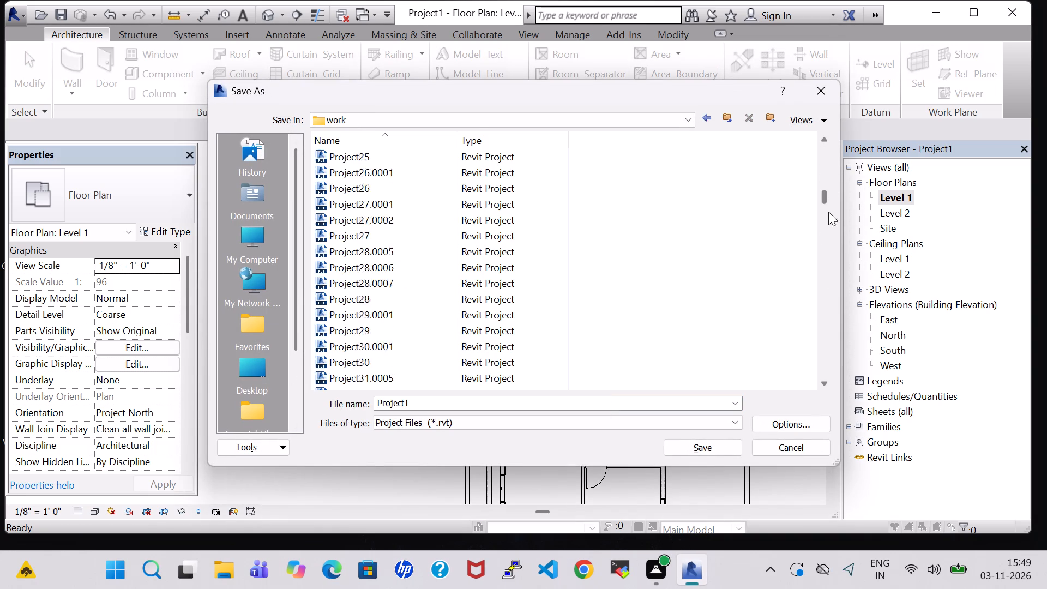
drag(828, 212, 822, 387)
click(426, 399)
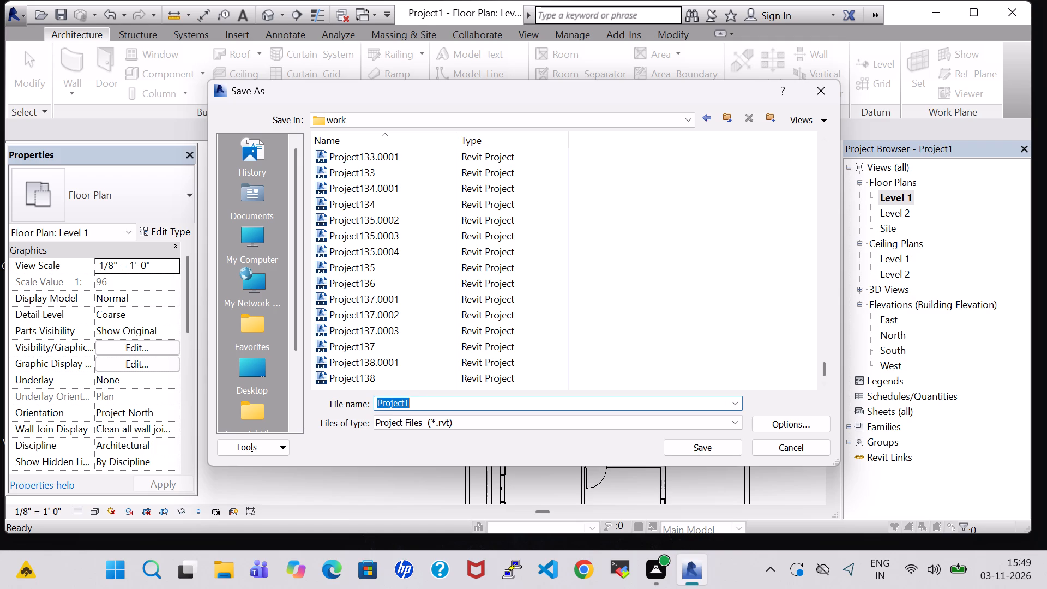
click(419, 400)
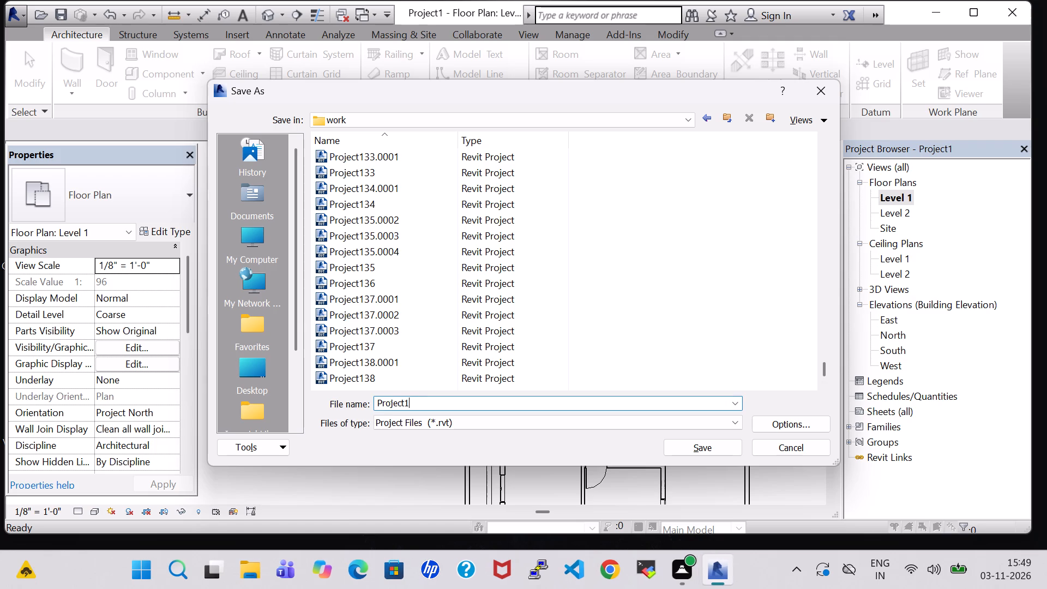
text(39)
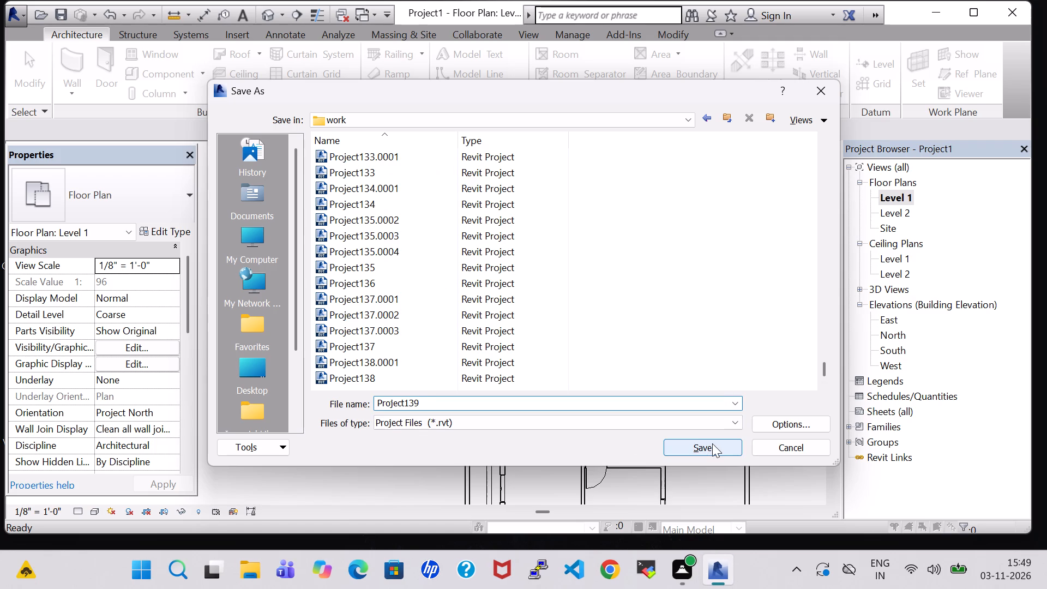
click(712, 443)
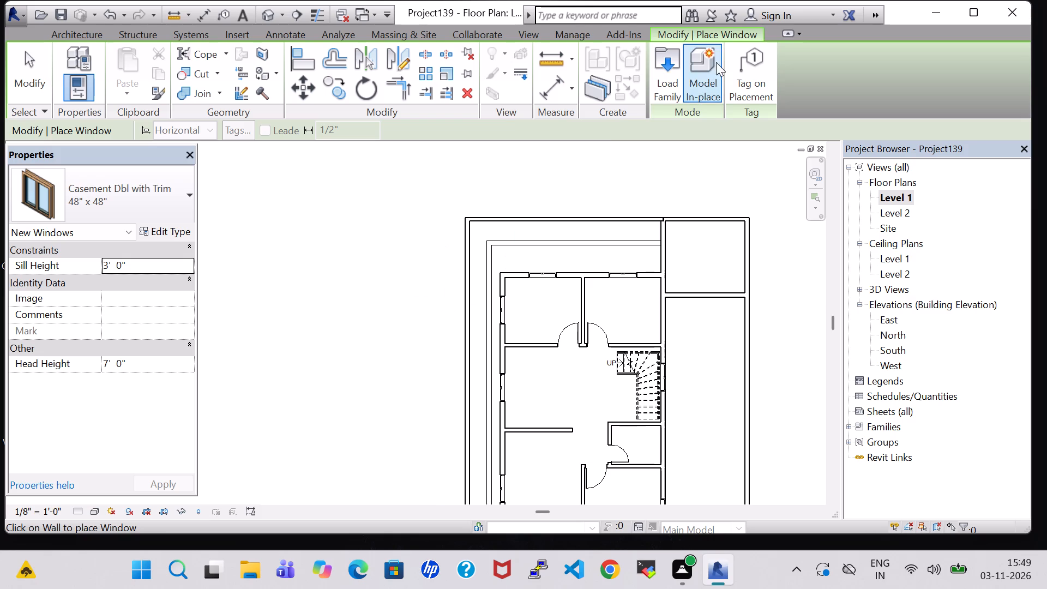
Load the Transom with Trim window family from the US Imperial Windows library for placement.
click(667, 69)
click(621, 363)
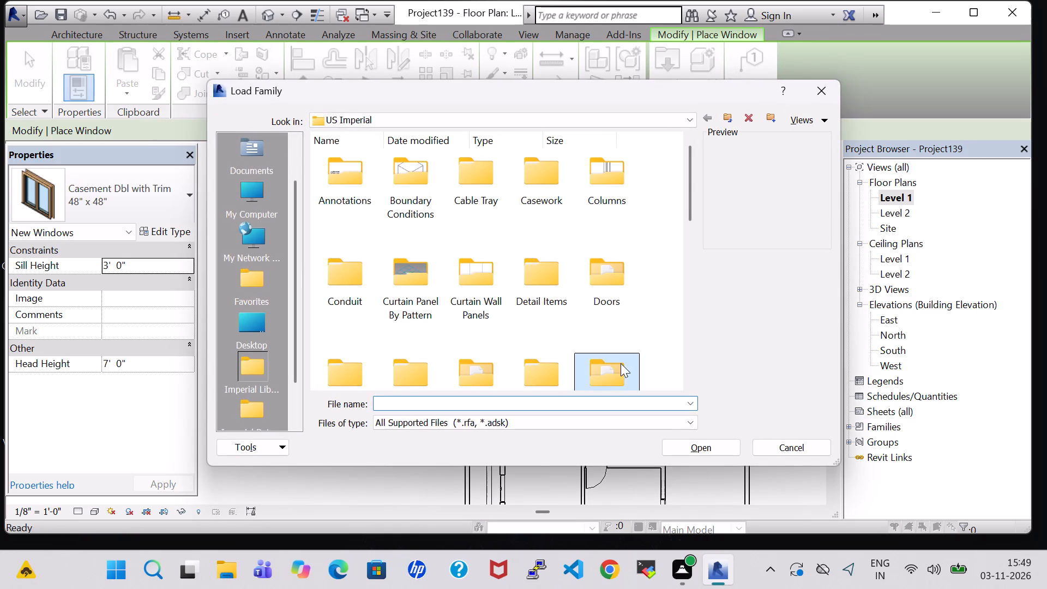
key(w)
double_click(493, 331)
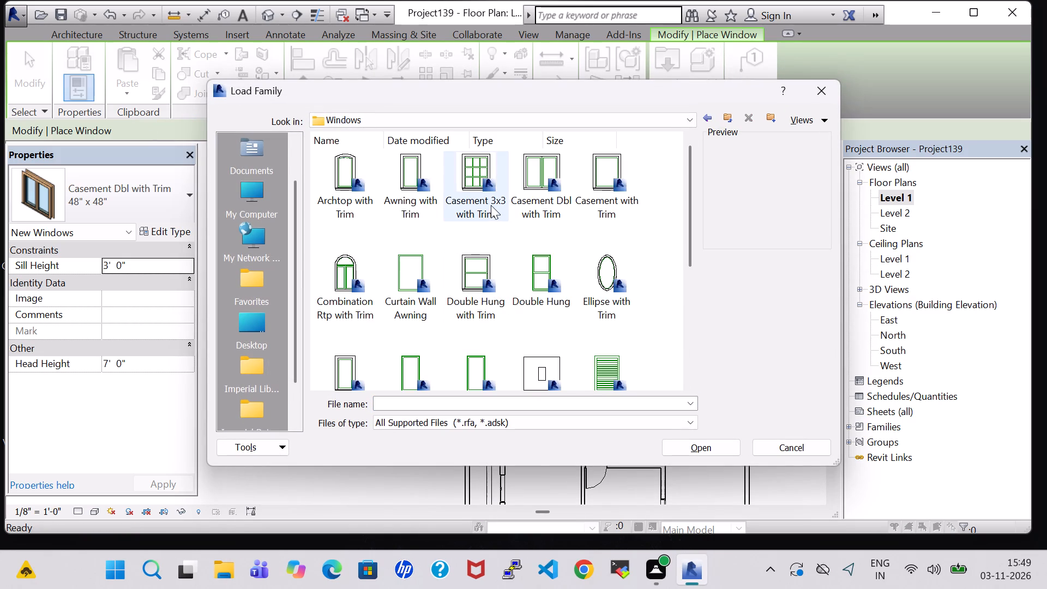
scroll(498, 229, down, 2)
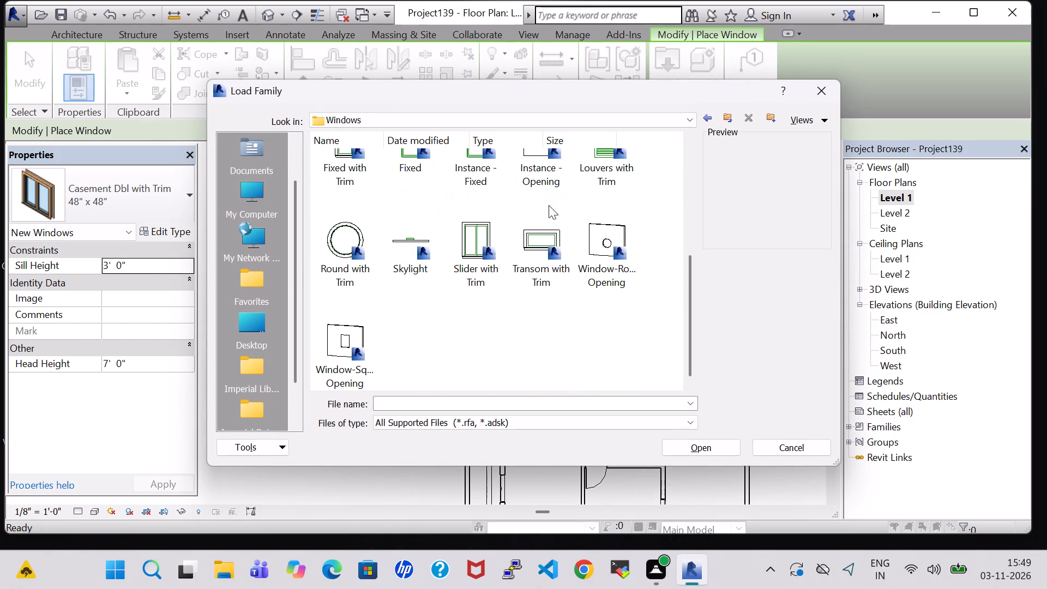
click(549, 249)
click(721, 448)
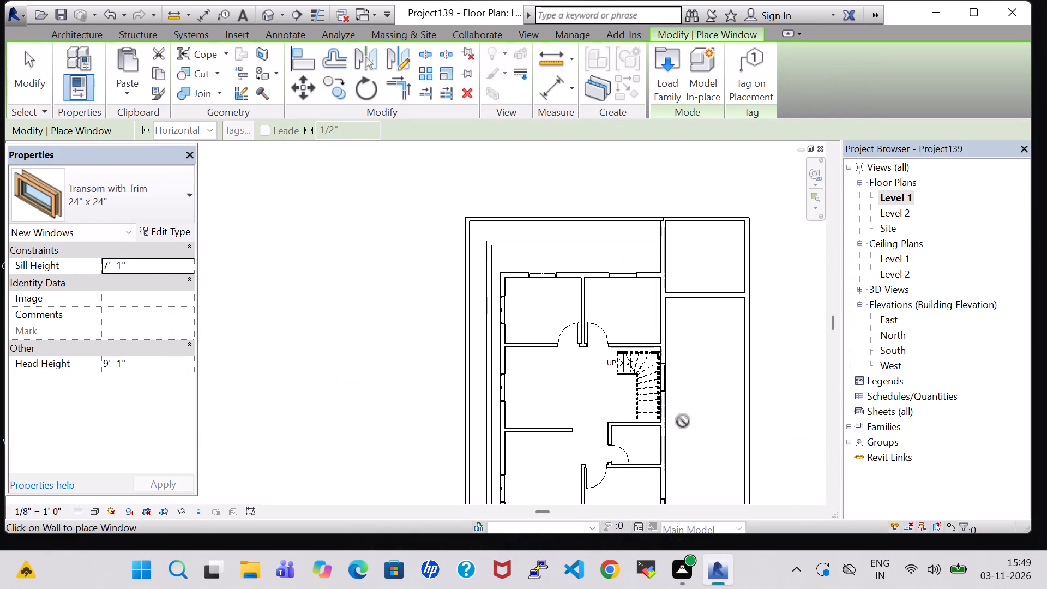
Place a 24" x 24" Transom with Trim window centred in the east wall of the small room south of the stair.
scroll(665, 447, up, 3)
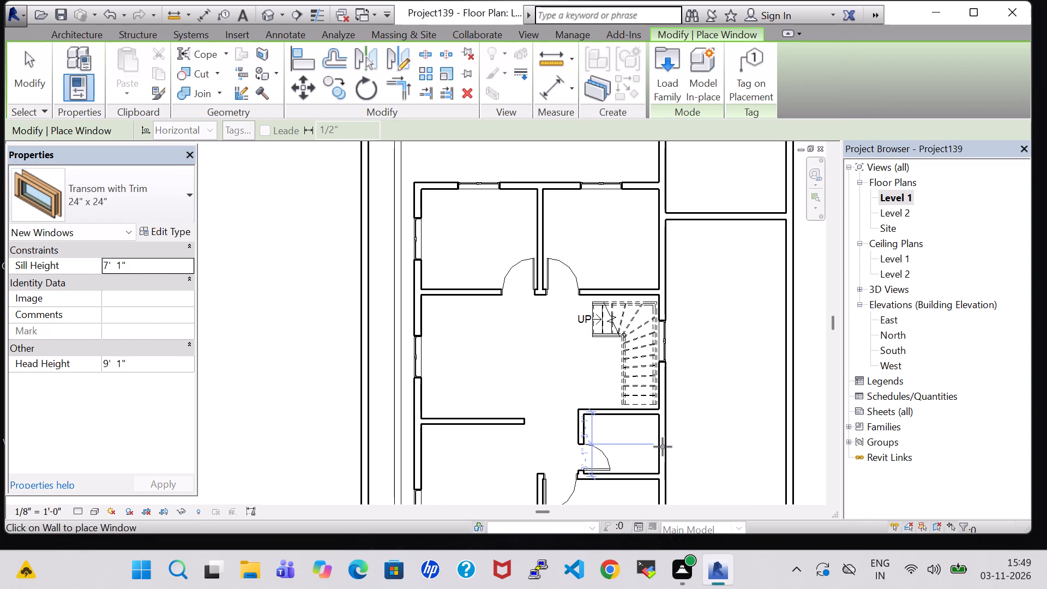
click(661, 443)
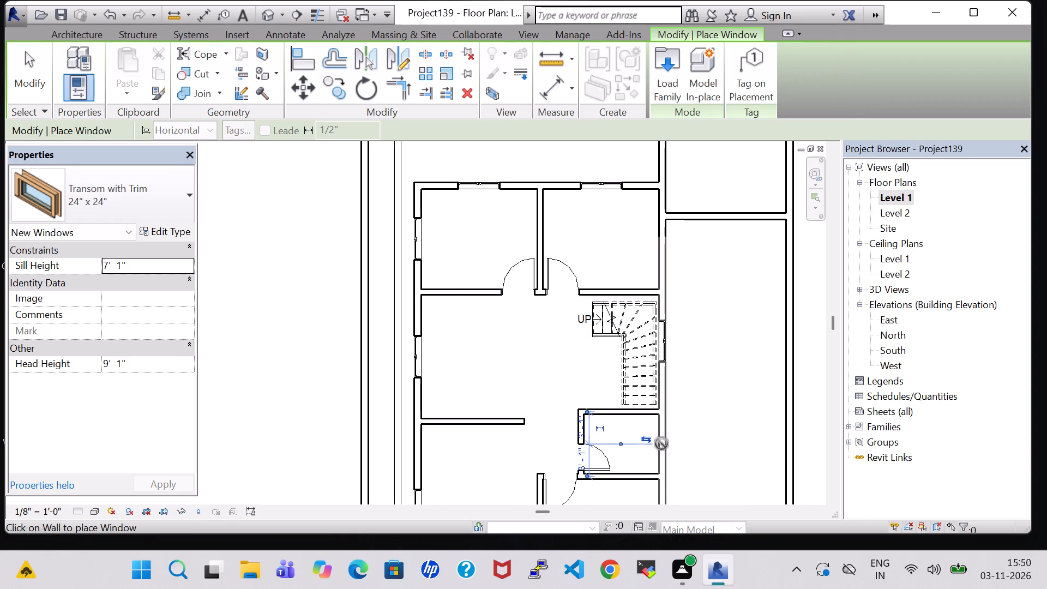
key(Escape)
key(Escape)
Examine the building's doors and windows in the 3D view, and return to the Level 1 floor plan.
scroll(472, 322, down, 2)
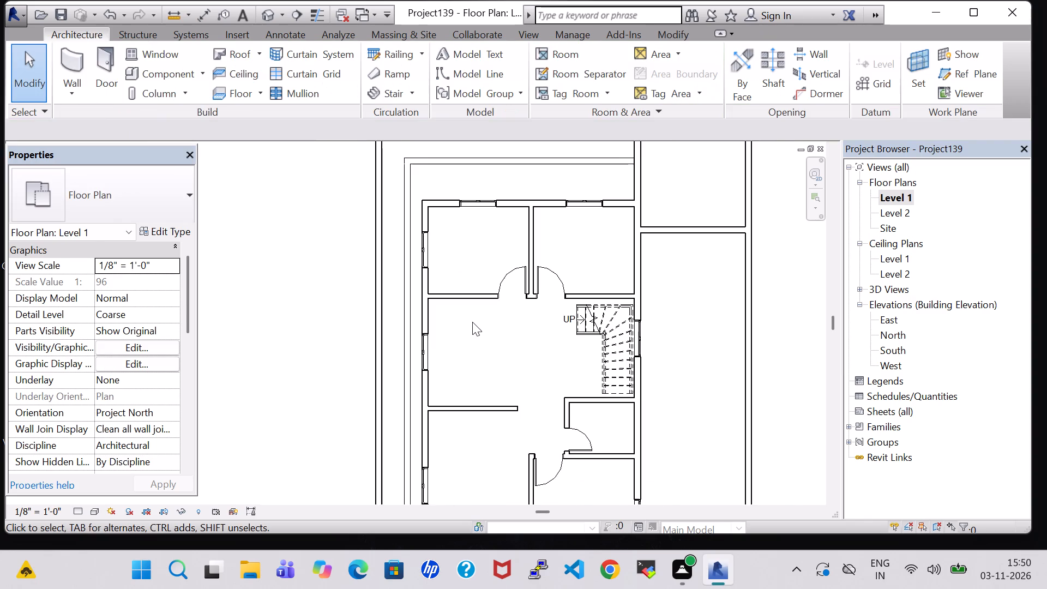
scroll(472, 322, down, 1)
middle_drag(472, 322, 448, 254)
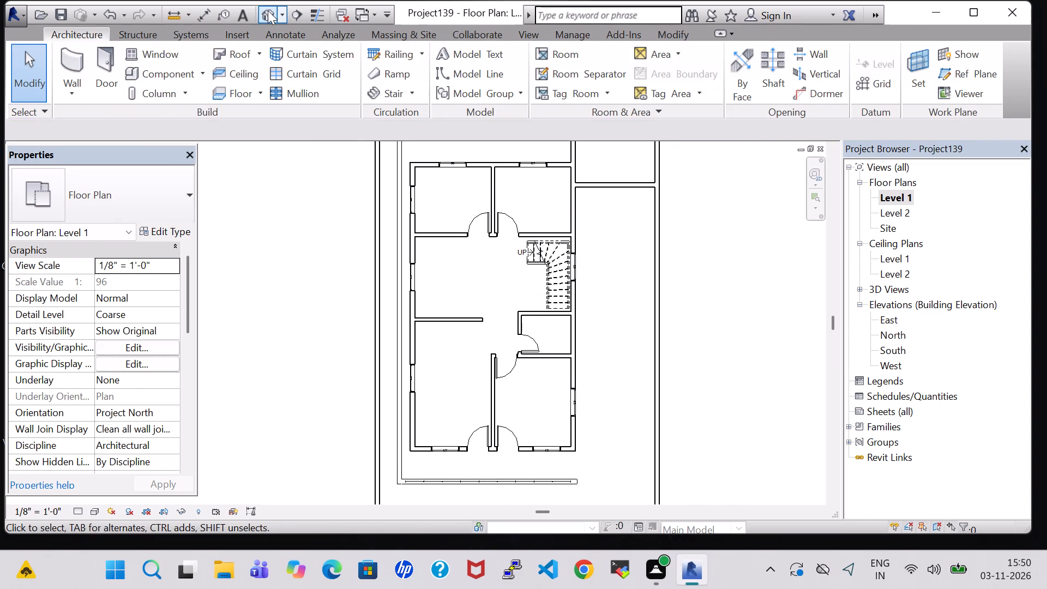
click(264, 11)
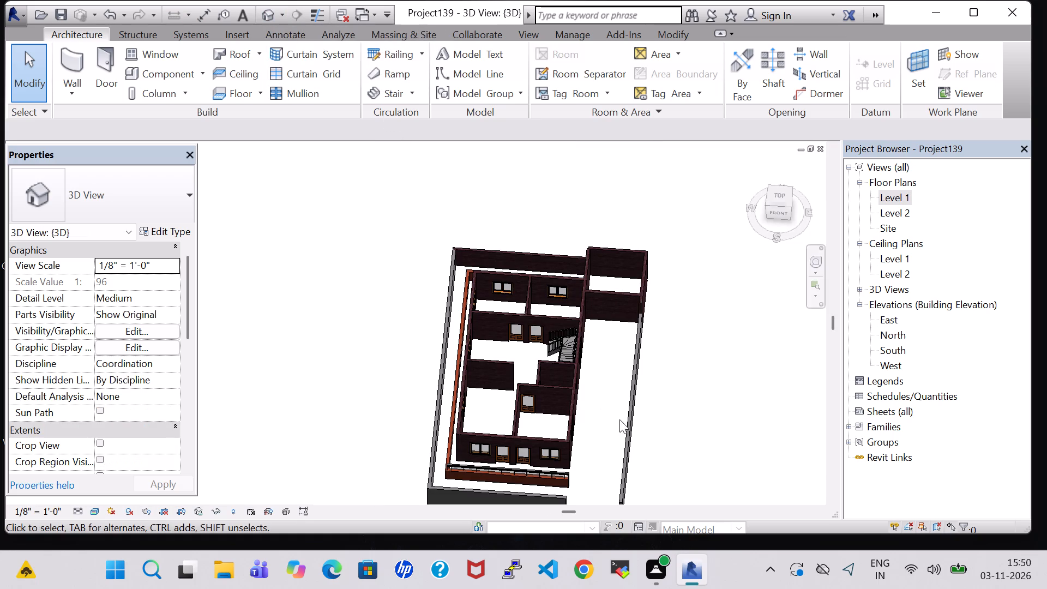
middle_drag(645, 426, 642, 358)
shift+scroll(637, 404, up, 1)
double_click(894, 199)
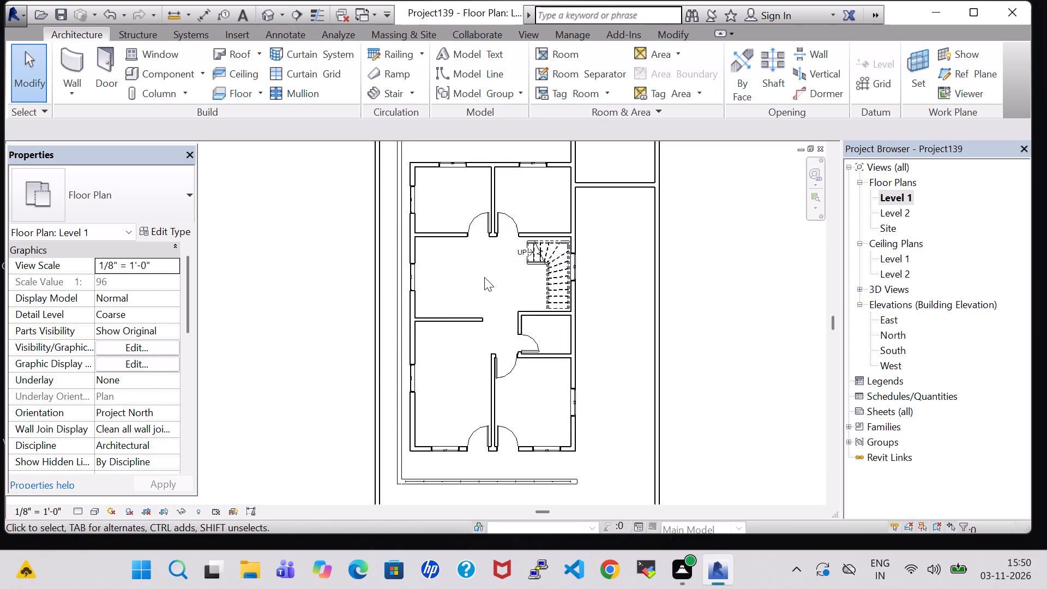
Create a Handrail - Rectangular railing about 50' - 8" long along the centre of the west low wall, from its south corner to its north corner.
scroll(484, 276, down, 5)
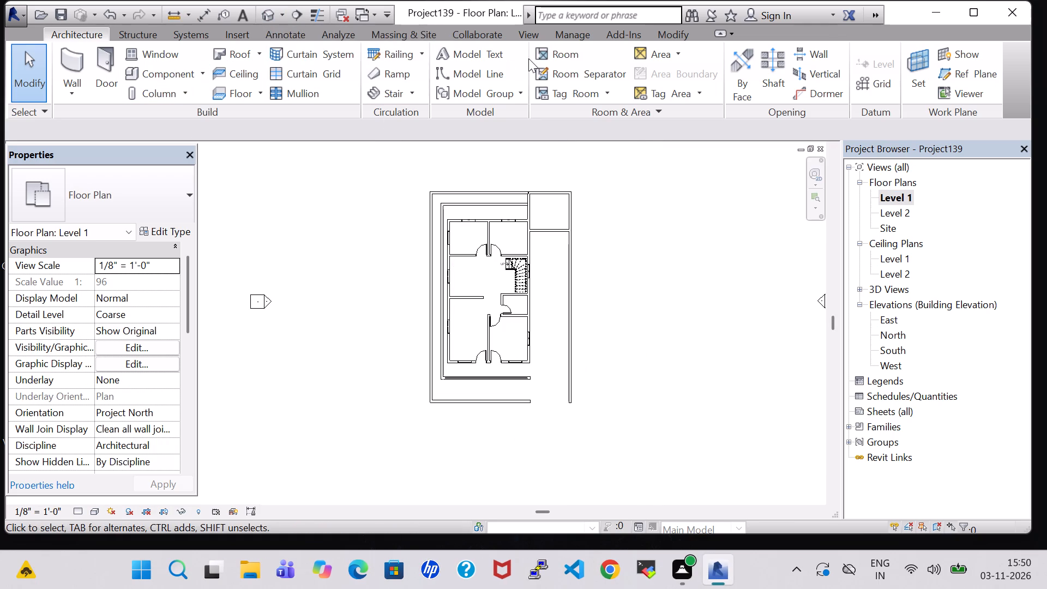
click(399, 53)
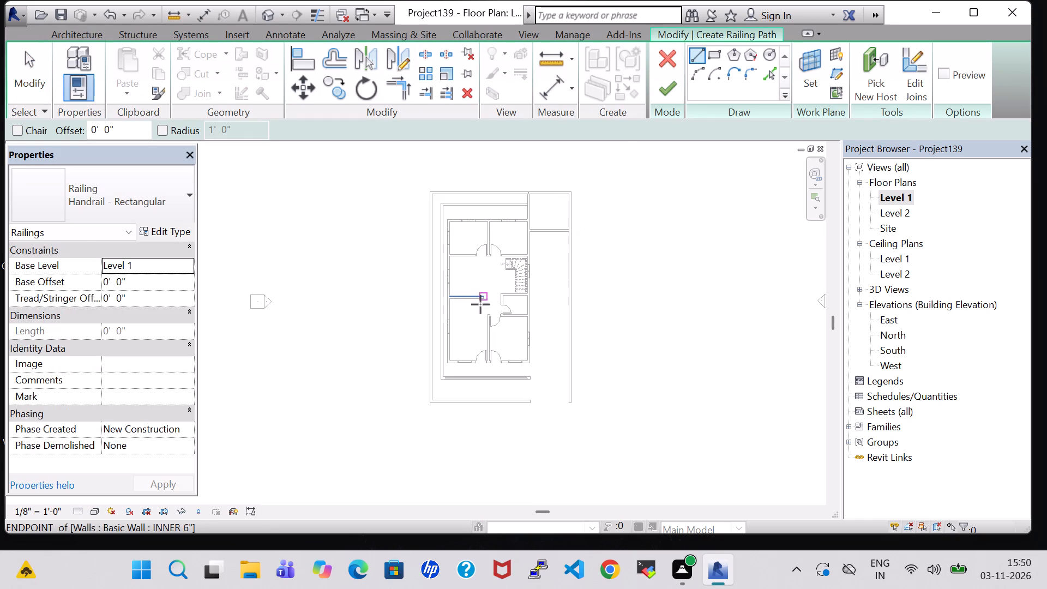
scroll(455, 365, up, 10)
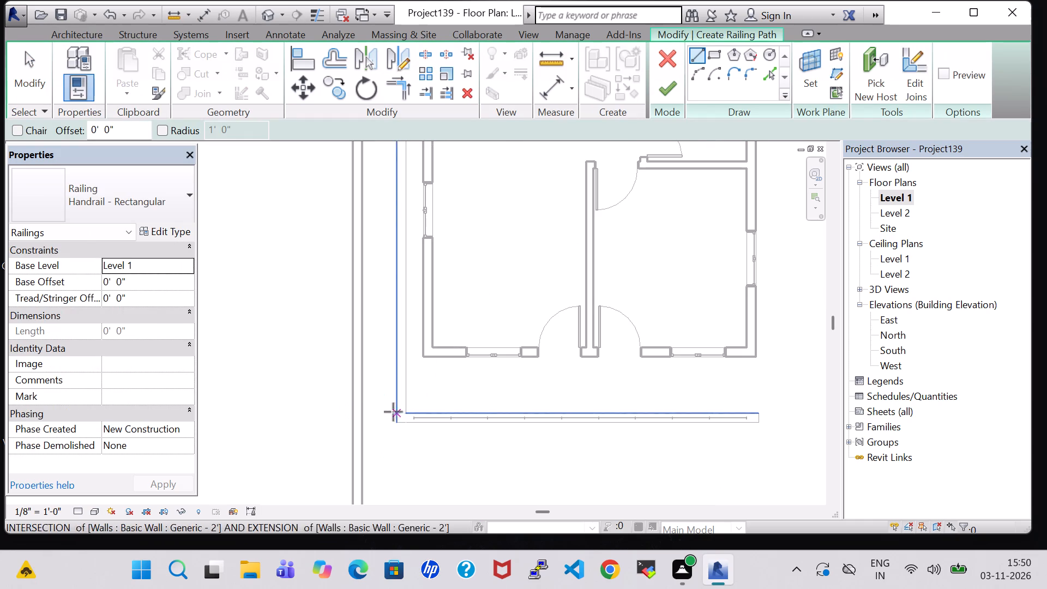
click(401, 417)
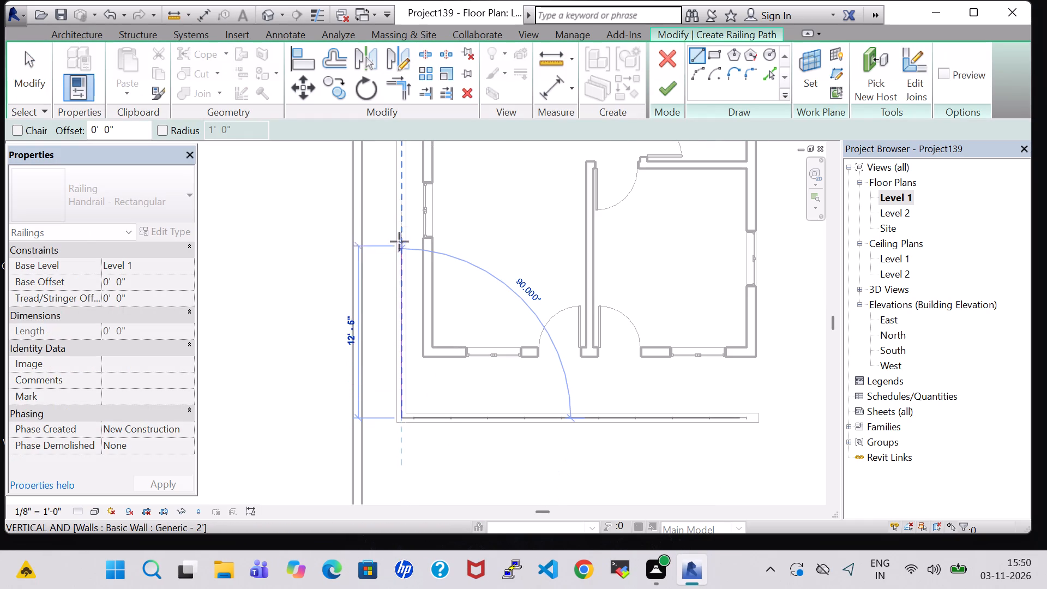
middle_drag(401, 187, 438, 466)
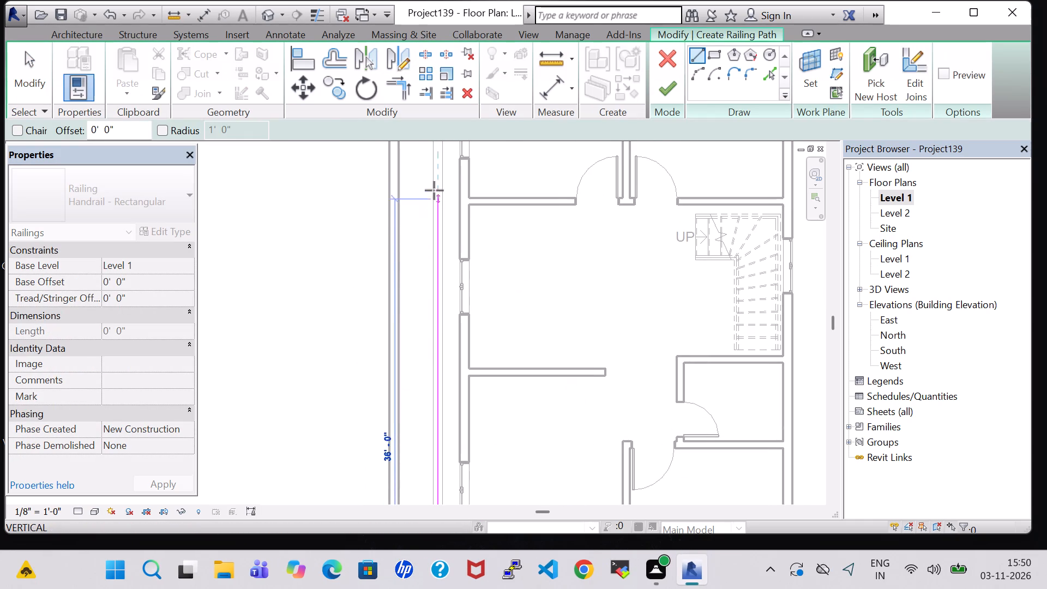
middle_drag(444, 199, 468, 447)
click(462, 243)
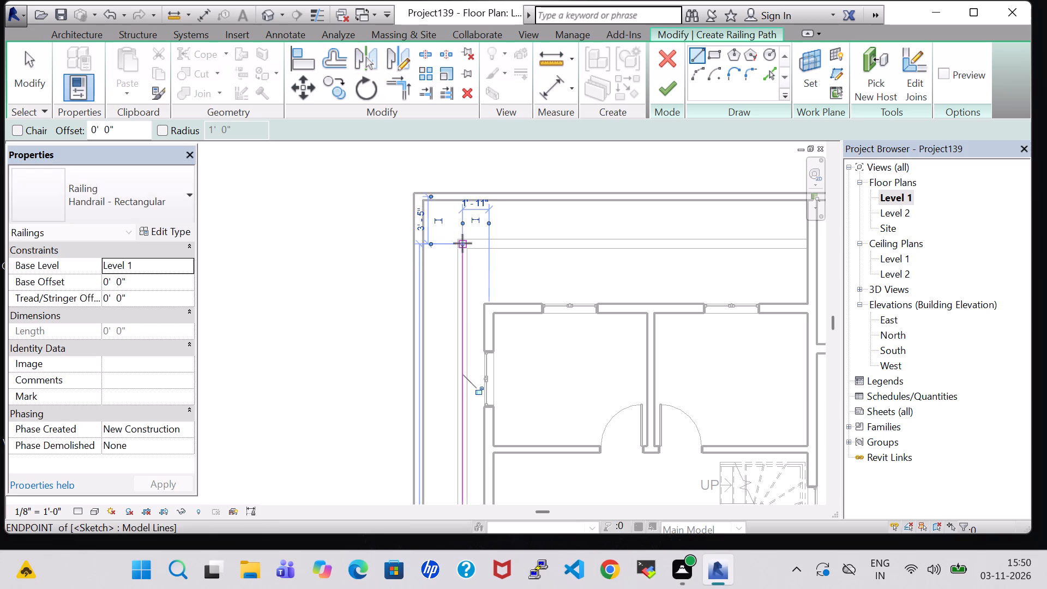
click(664, 82)
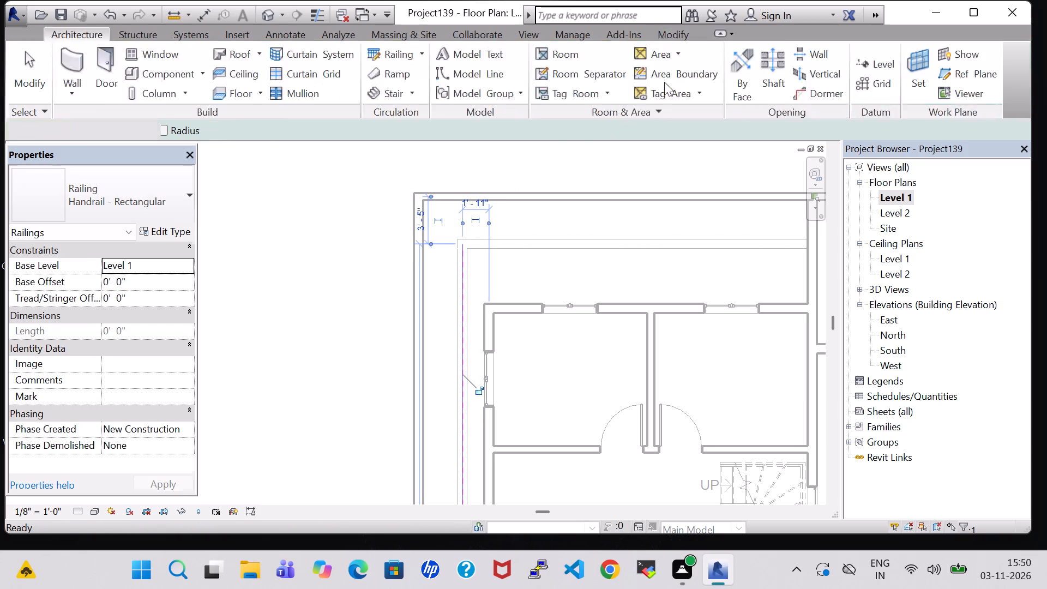
Change the west low wall's railing type to Glass Panel - Bottom Fill.
click(462, 274)
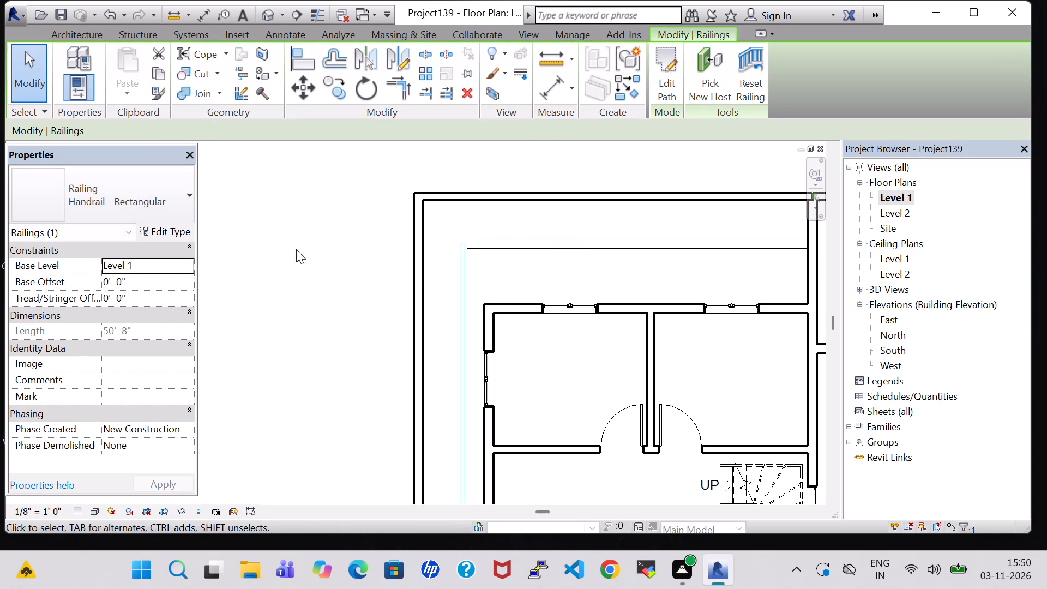
click(136, 188)
click(143, 272)
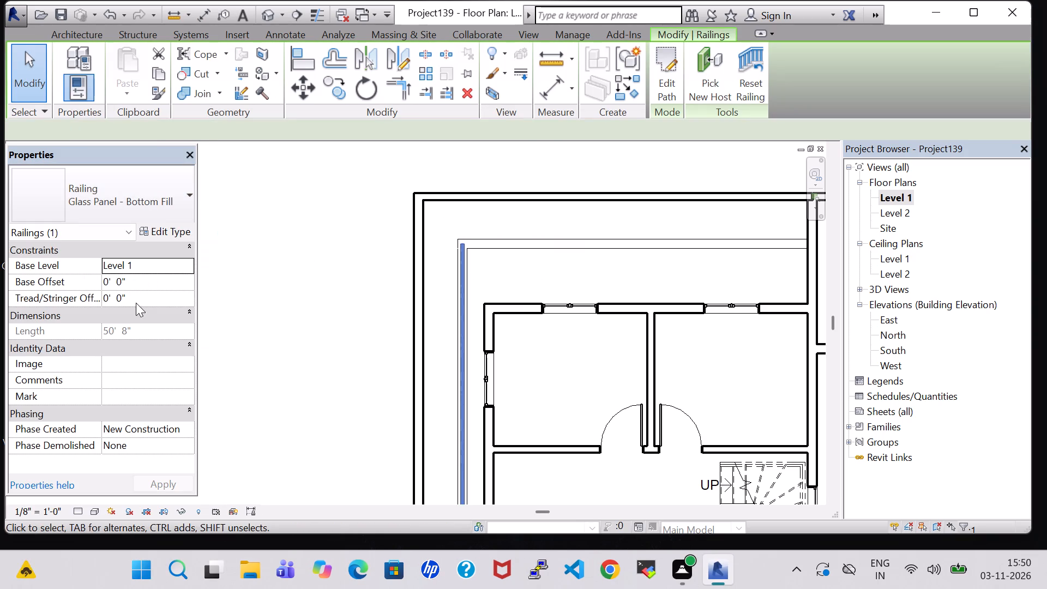
Set the base offset of the west low wall's railing to 2' 0".
click(109, 279)
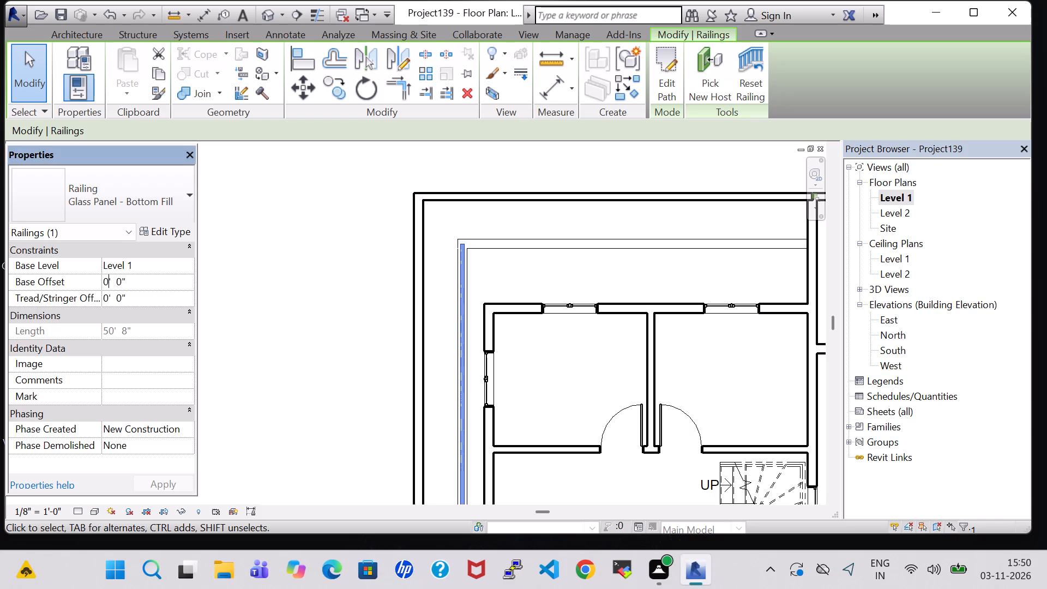
key(BackSpace)
key(2)
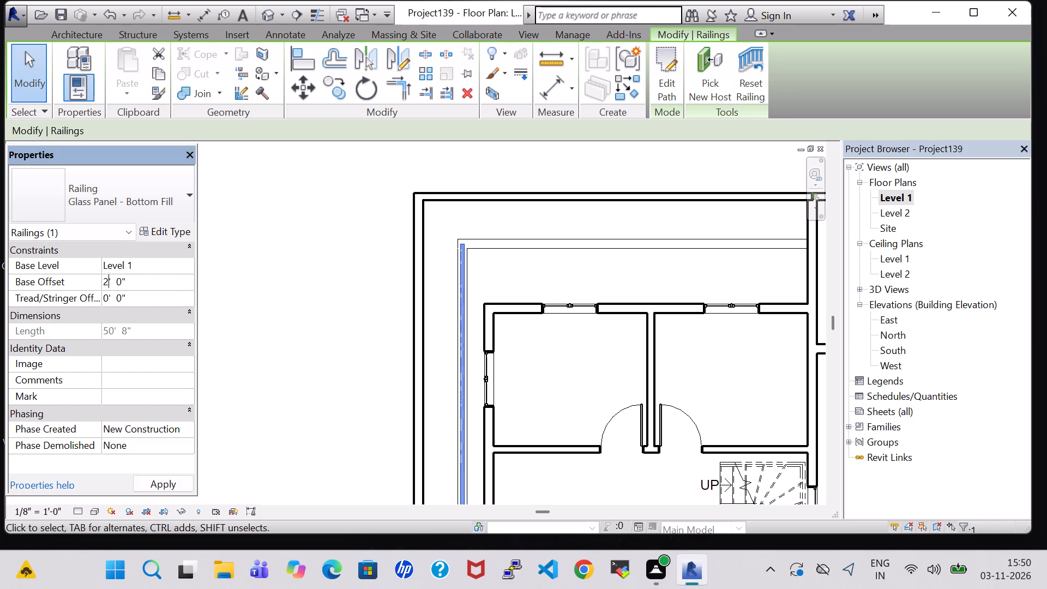
click(168, 485)
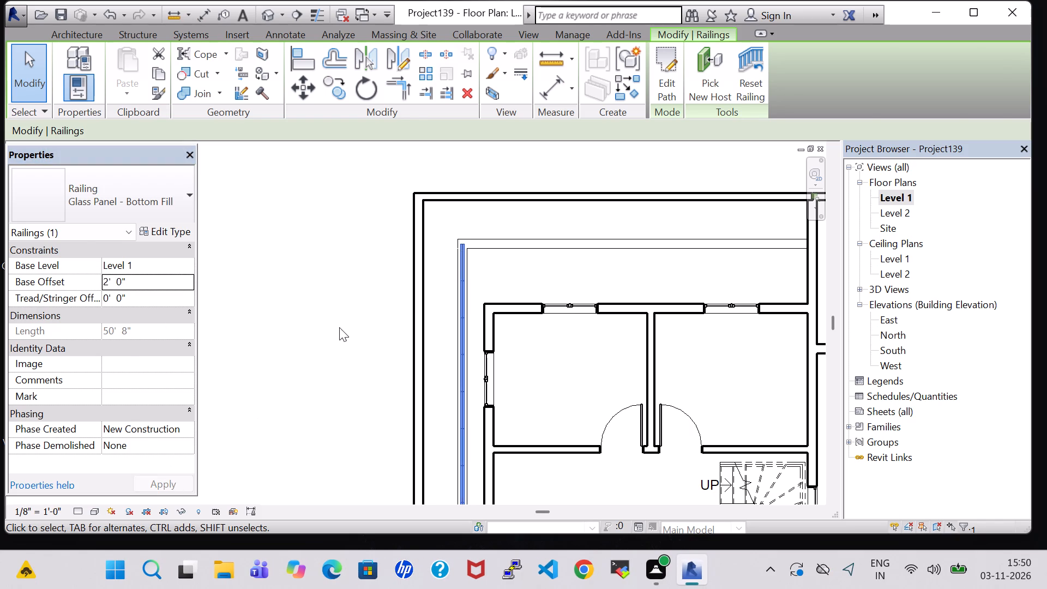
click(339, 327)
Create a Handrail - Rectangular railing about 24' - 11" long along the centre of the north low wall, from its west corner to the enclosure wall.
click(401, 57)
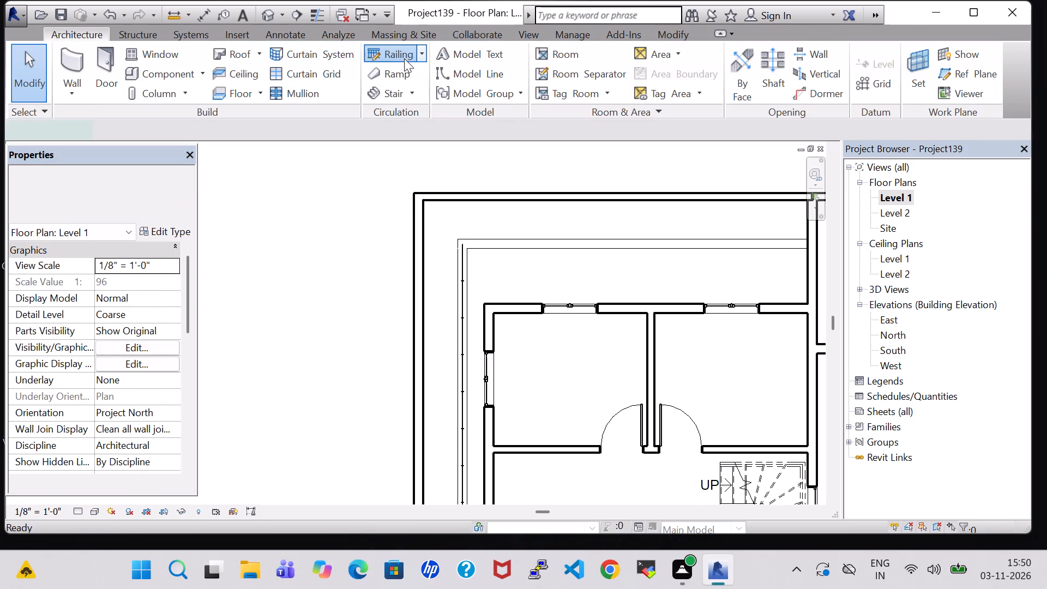
click(463, 243)
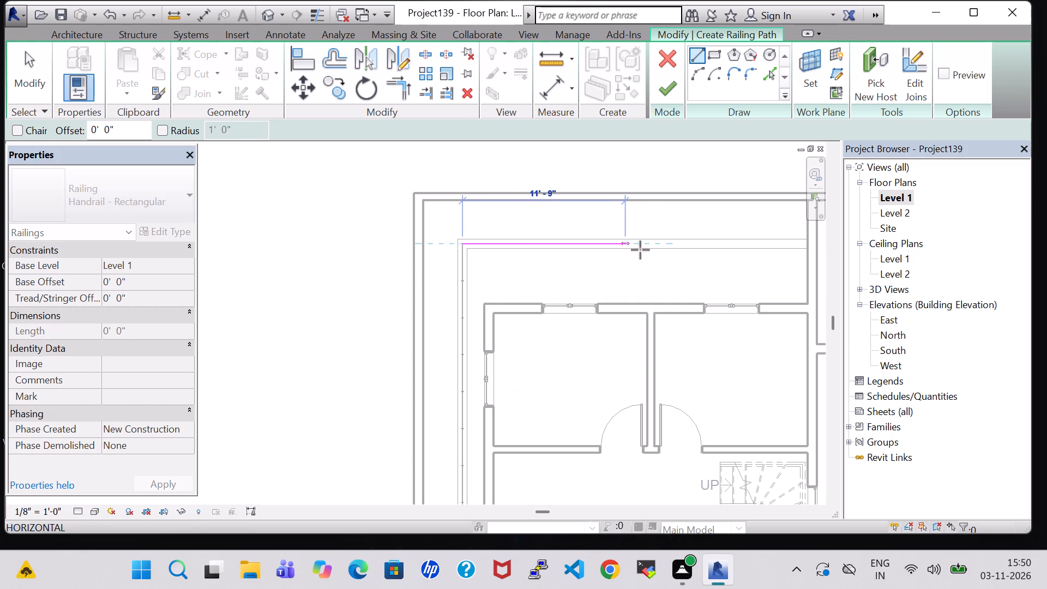
middle_drag(652, 250, 503, 250)
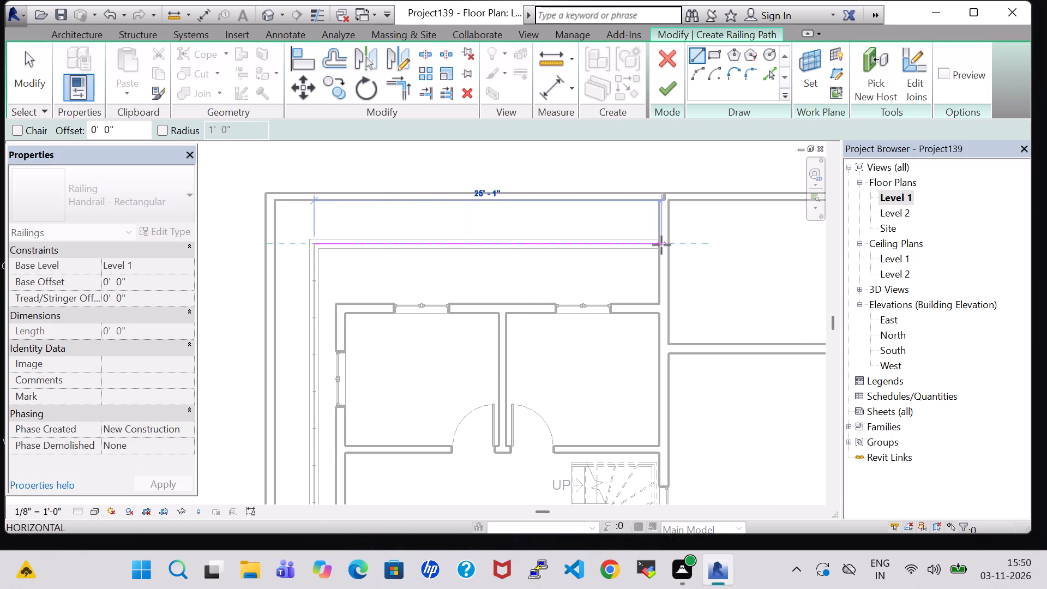
click(661, 245)
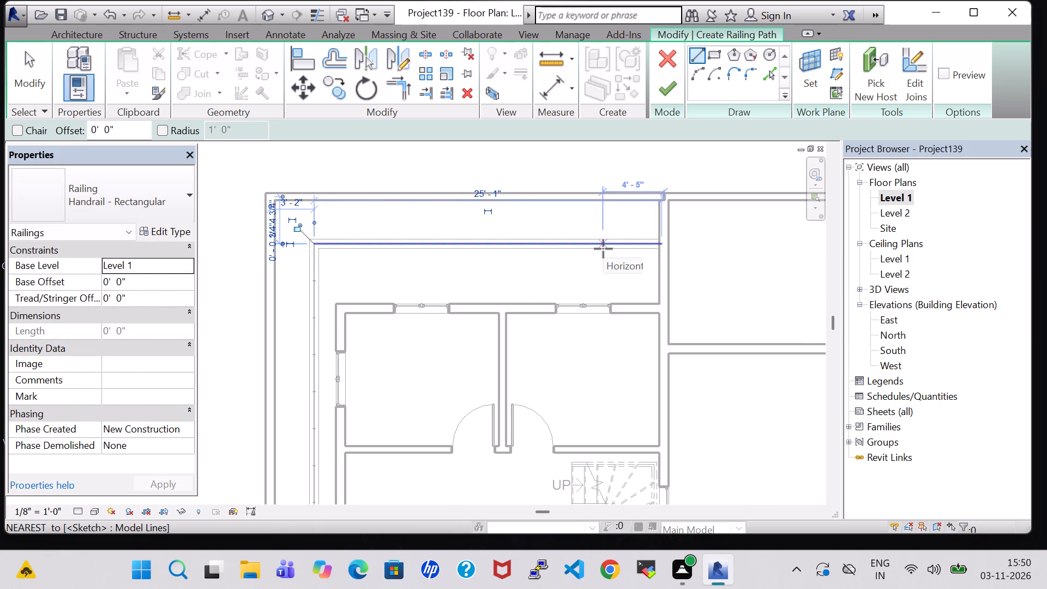
scroll(624, 248, up, 6)
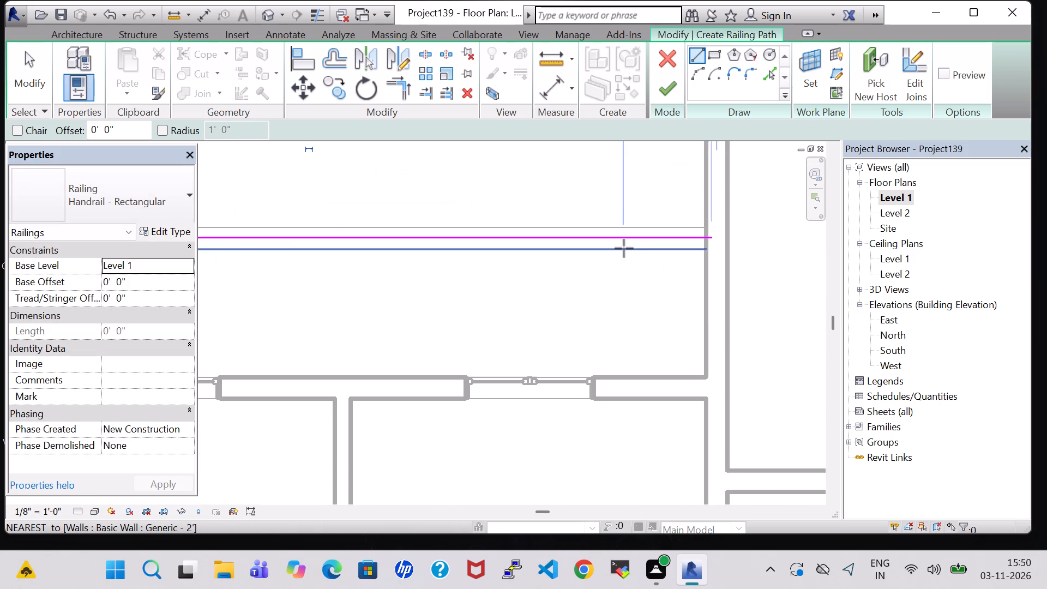
key(Escape)
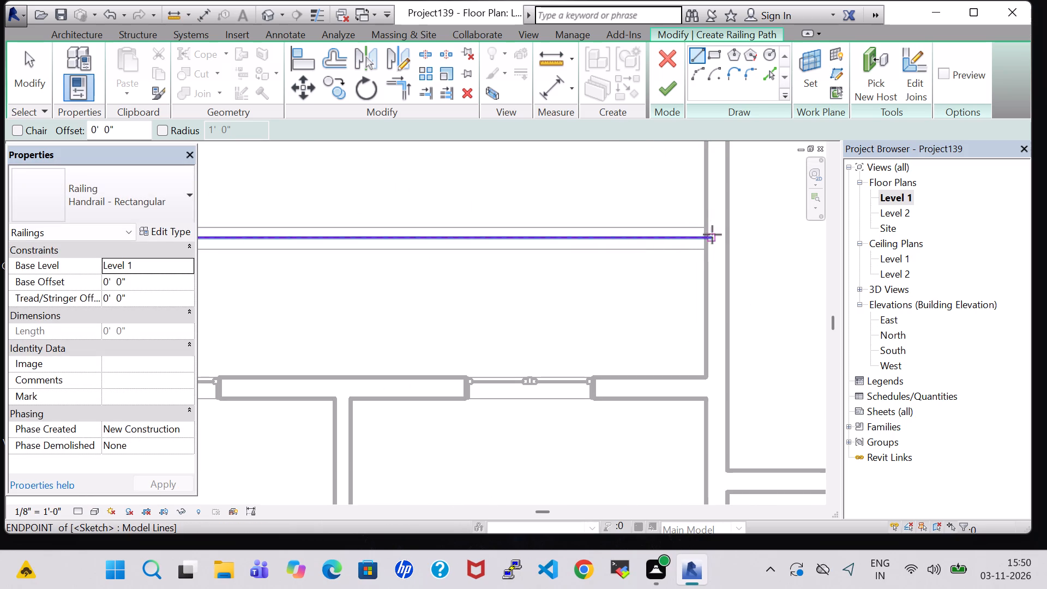
key(Escape)
click(712, 235)
click(712, 236)
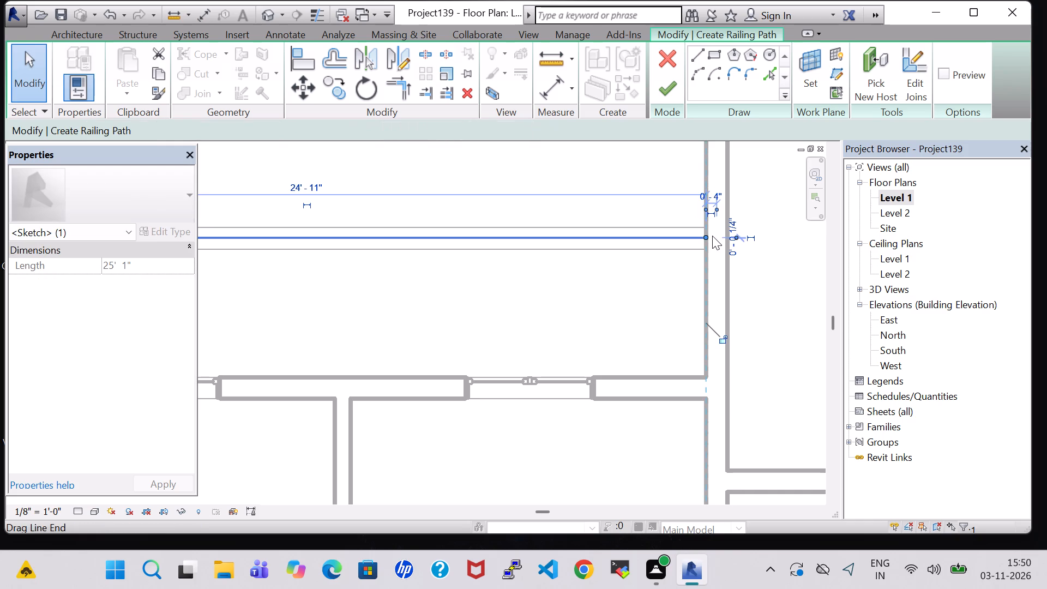
key(Left)
click(653, 286)
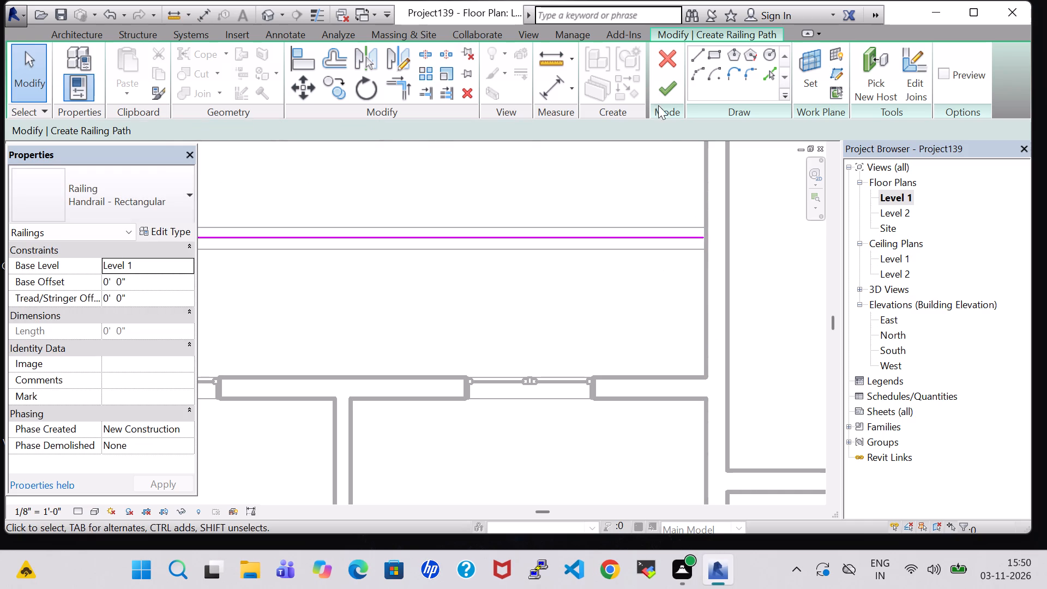
click(671, 79)
Change the north low wall's railing to type Glass Panel - Bottom Fill with a base offset of 2' 0".
click(591, 237)
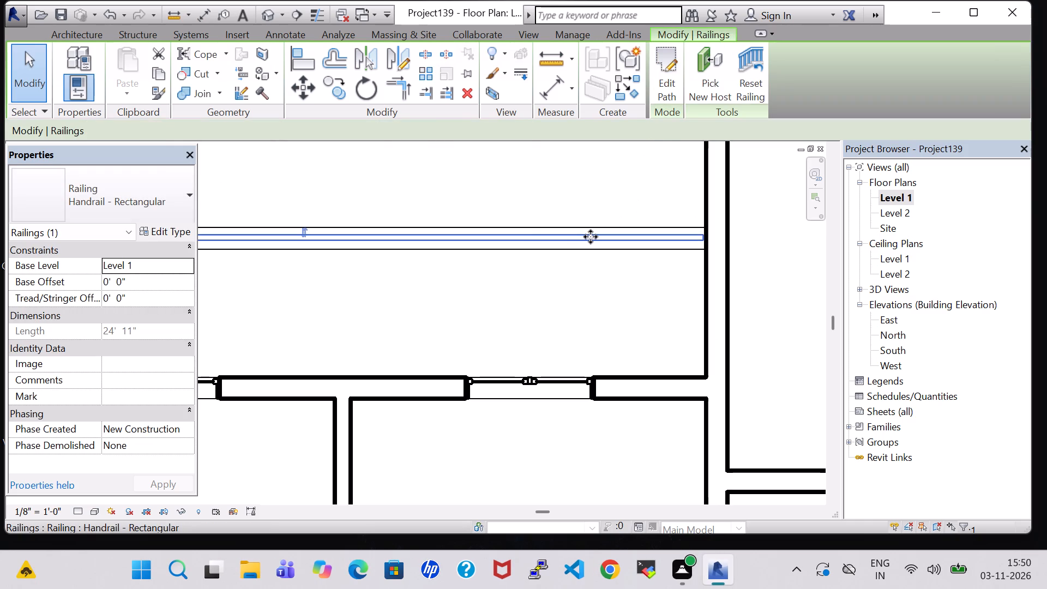
click(139, 197)
click(131, 269)
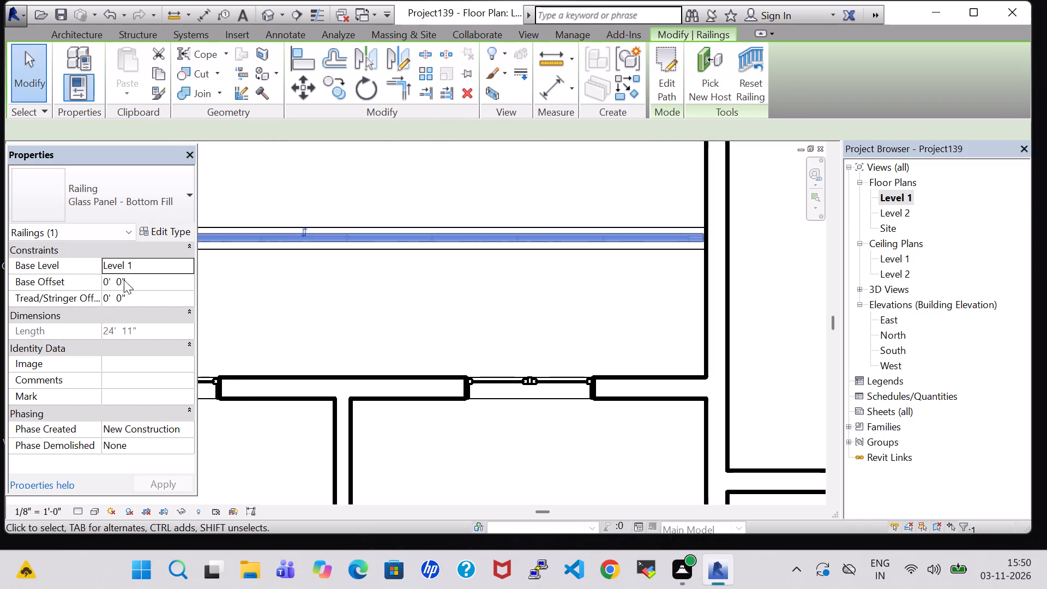
click(109, 284)
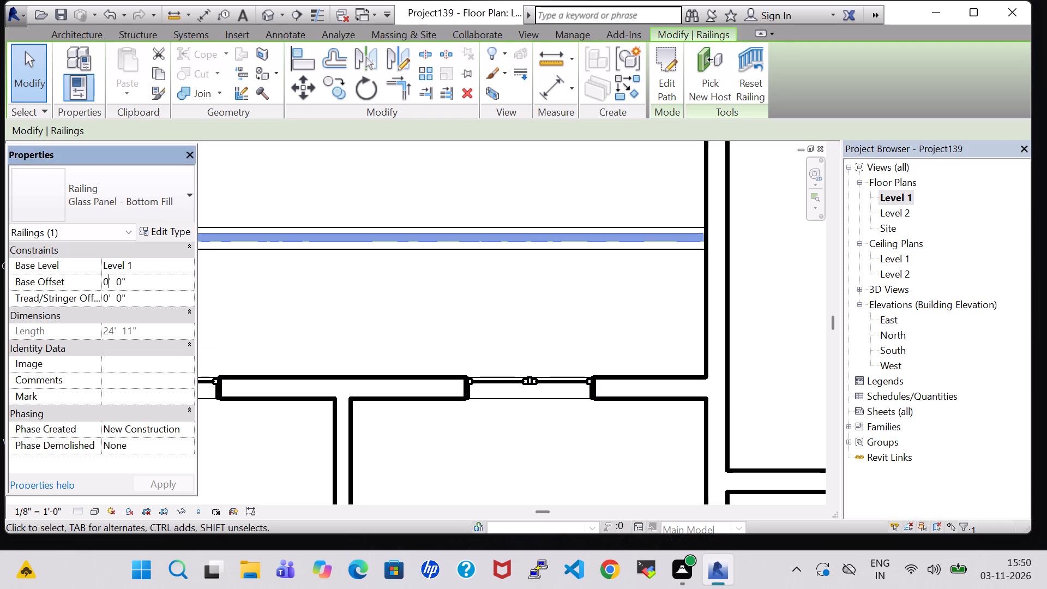
key(BackSpace)
key(2)
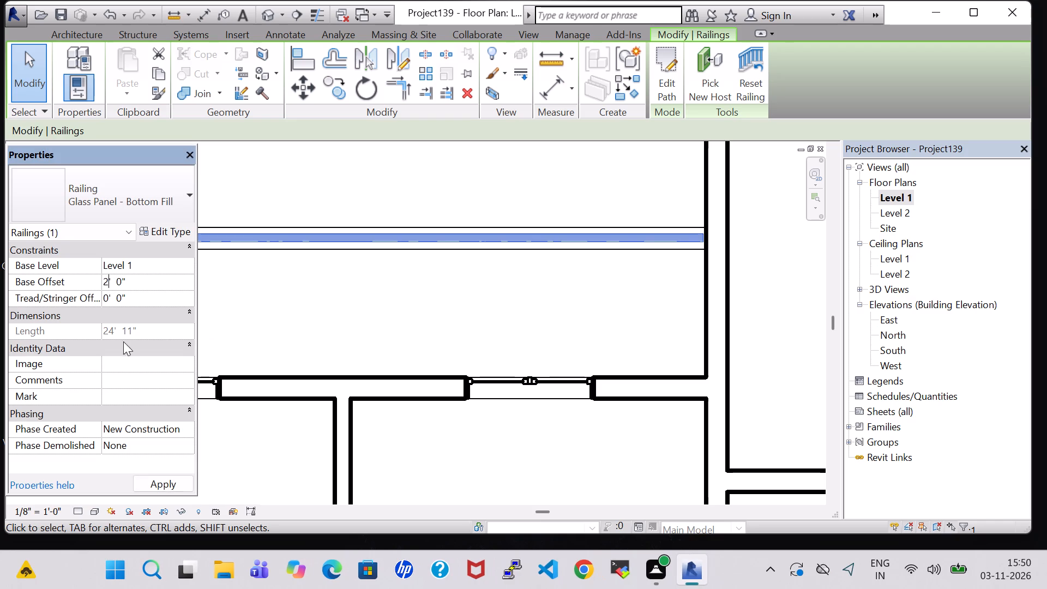
click(169, 484)
click(380, 351)
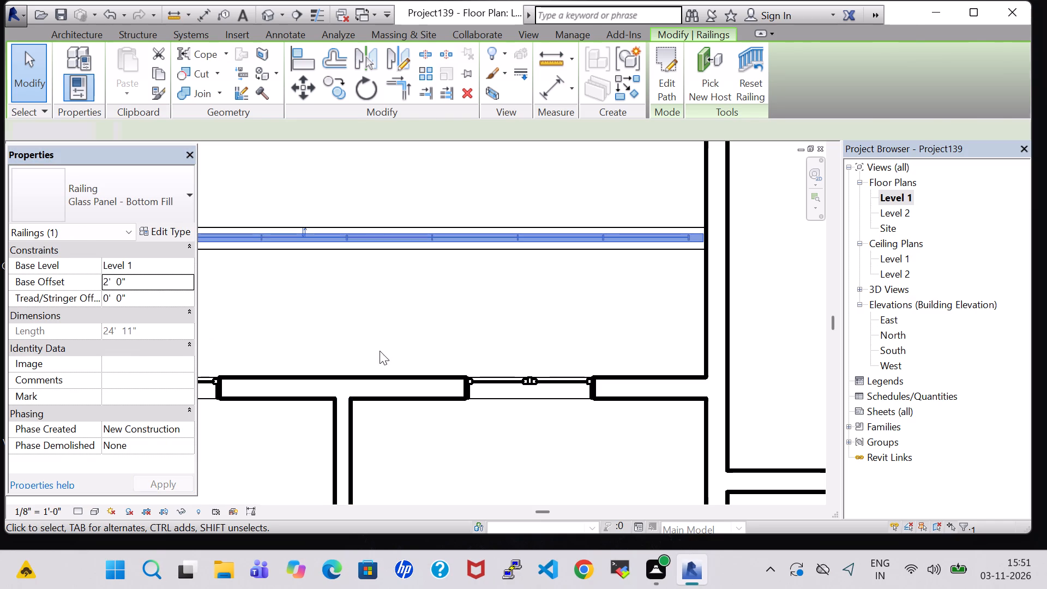
Examine the glass-panel railings on the north, west and south low walls in the 3D view.
click(270, 17)
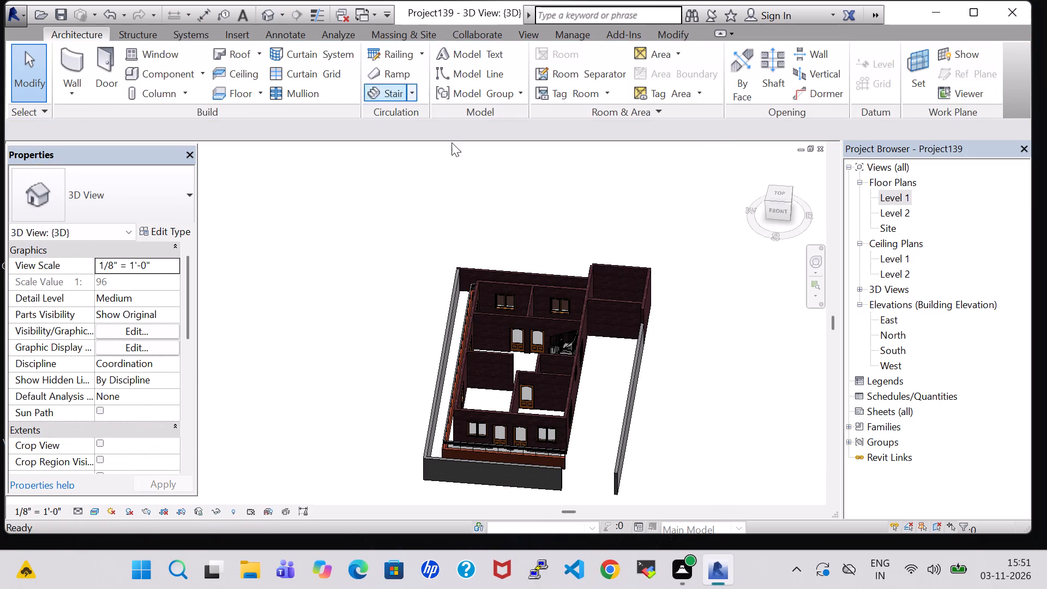
shift+middle_drag(565, 435, 576, 402)
scroll(576, 401, up, 5)
shift+middle_drag(459, 362, 460, 362)
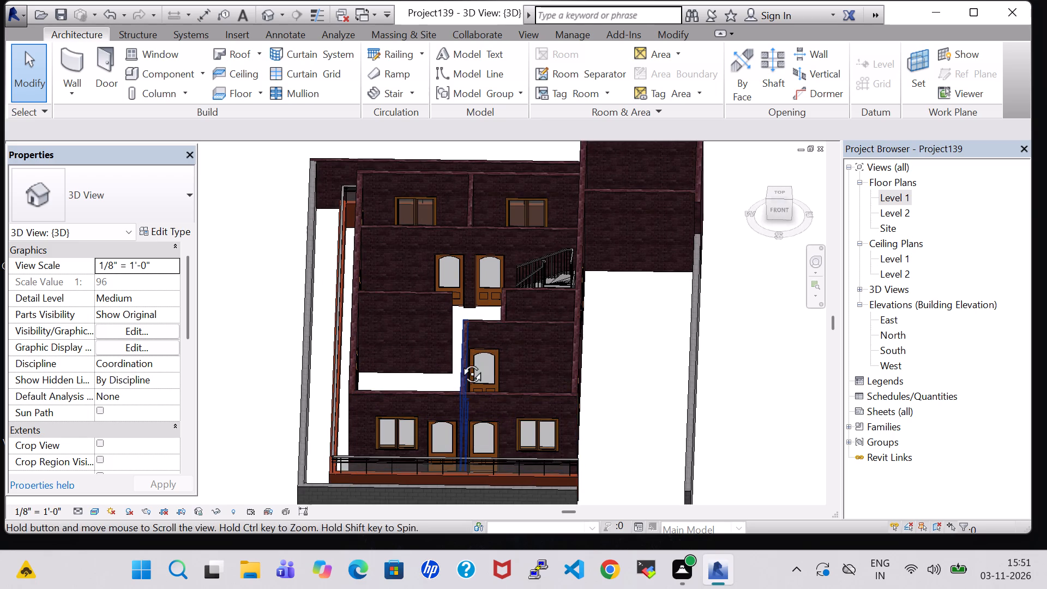
shift+middle_drag(460, 362, 581, 385)
shift+middle_drag(347, 275, 395, 299)
shift+scroll(395, 299, up, 1)
shift+middle_drag(395, 299, 454, 321)
middle_drag(334, 248, 695, 269)
shift+middle_drag(603, 291, 627, 300)
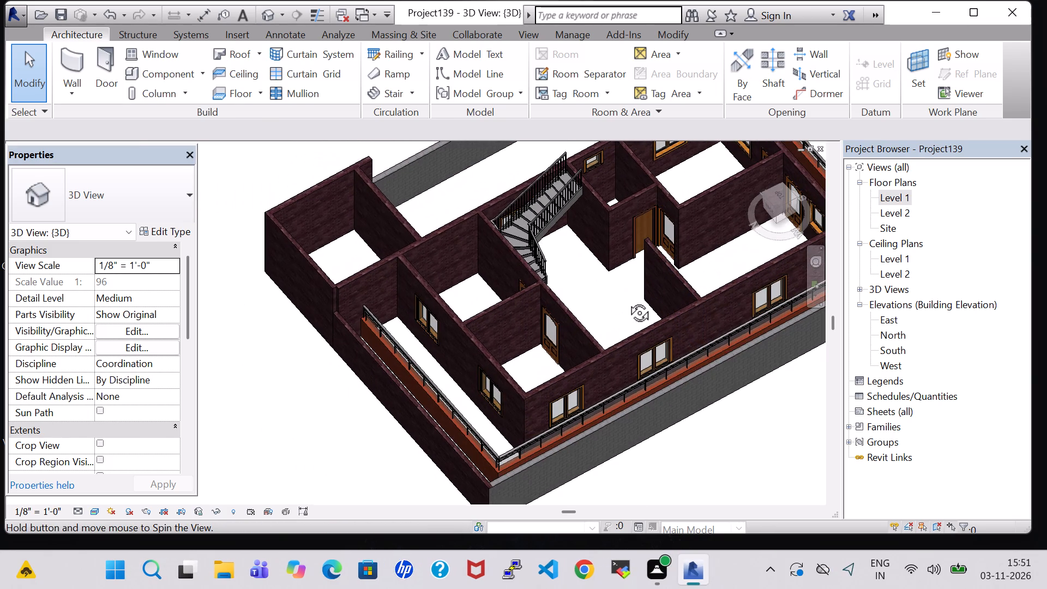
shift+middle_drag(627, 300, 436, 314)
middle_drag(679, 288, 545, 296)
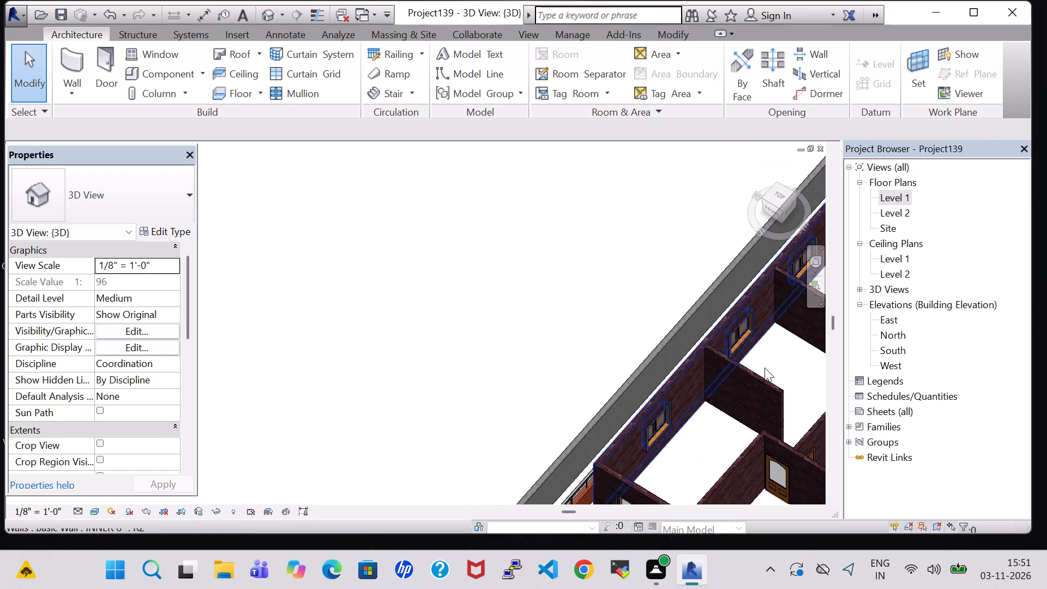
middle_drag(765, 370, 835, 376)
middle_drag(776, 398, 702, 224)
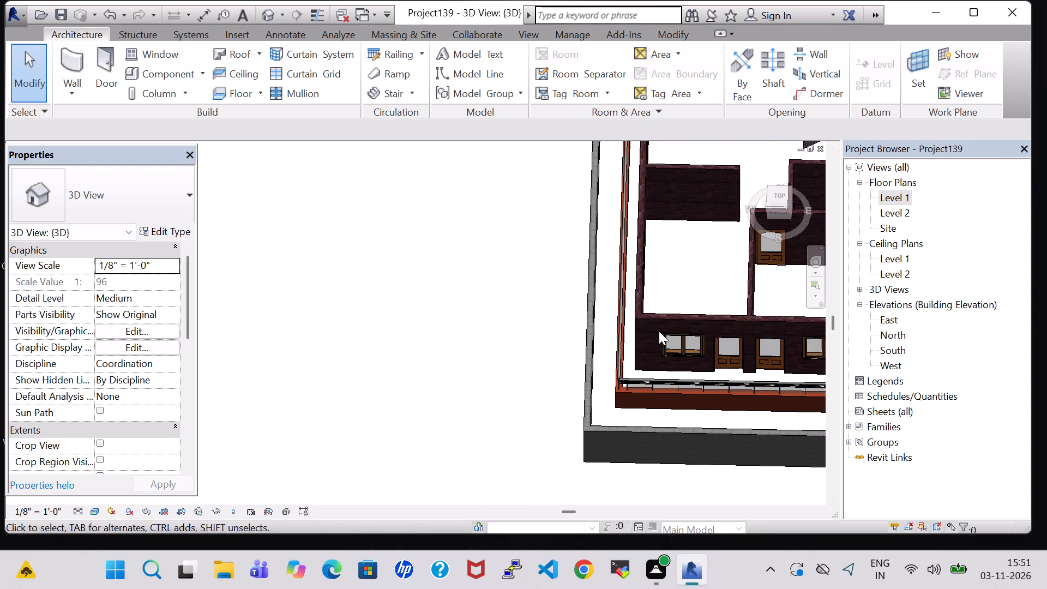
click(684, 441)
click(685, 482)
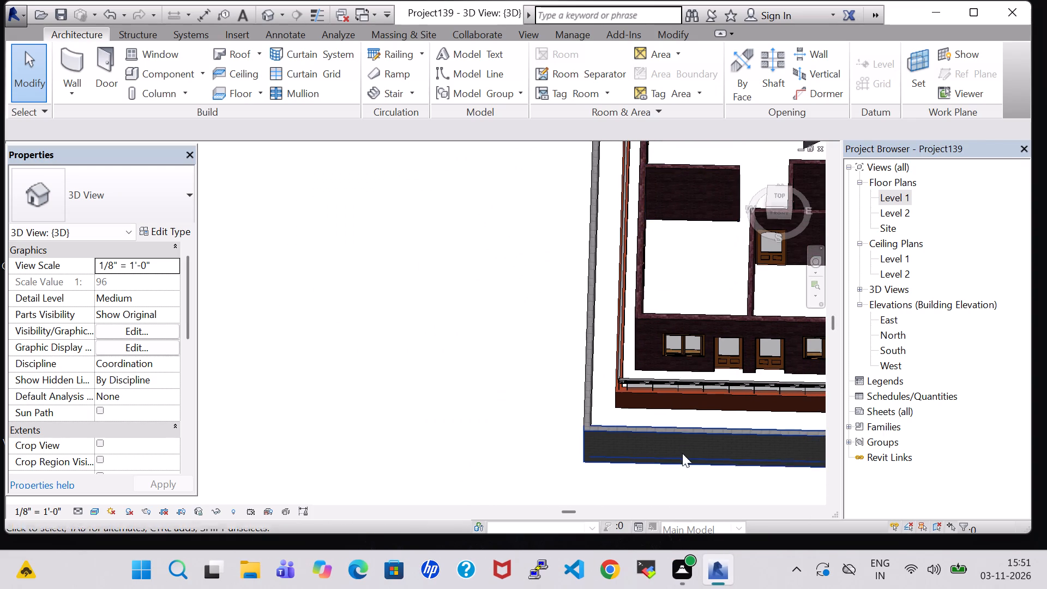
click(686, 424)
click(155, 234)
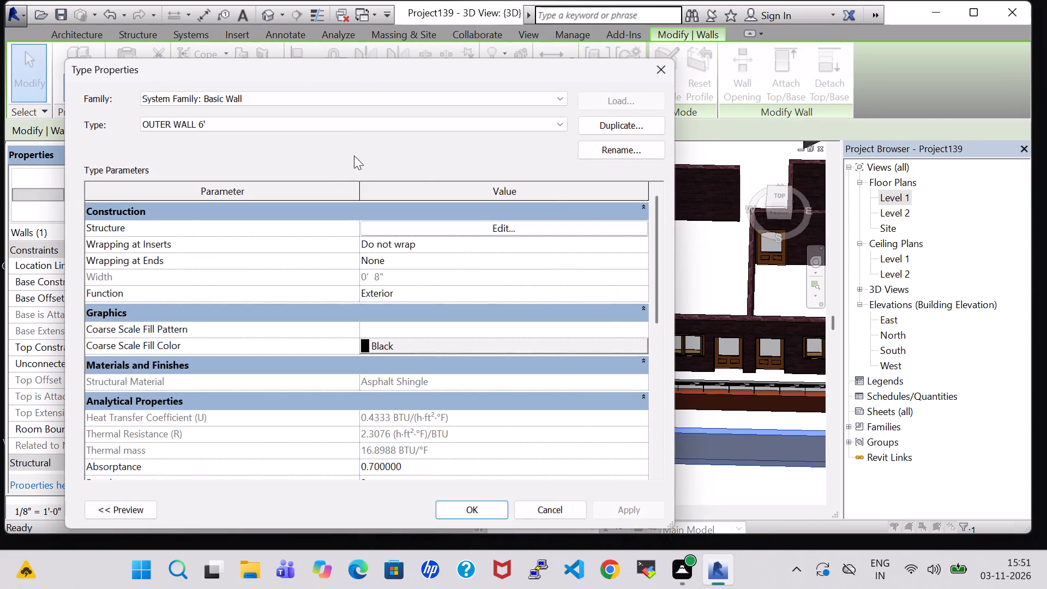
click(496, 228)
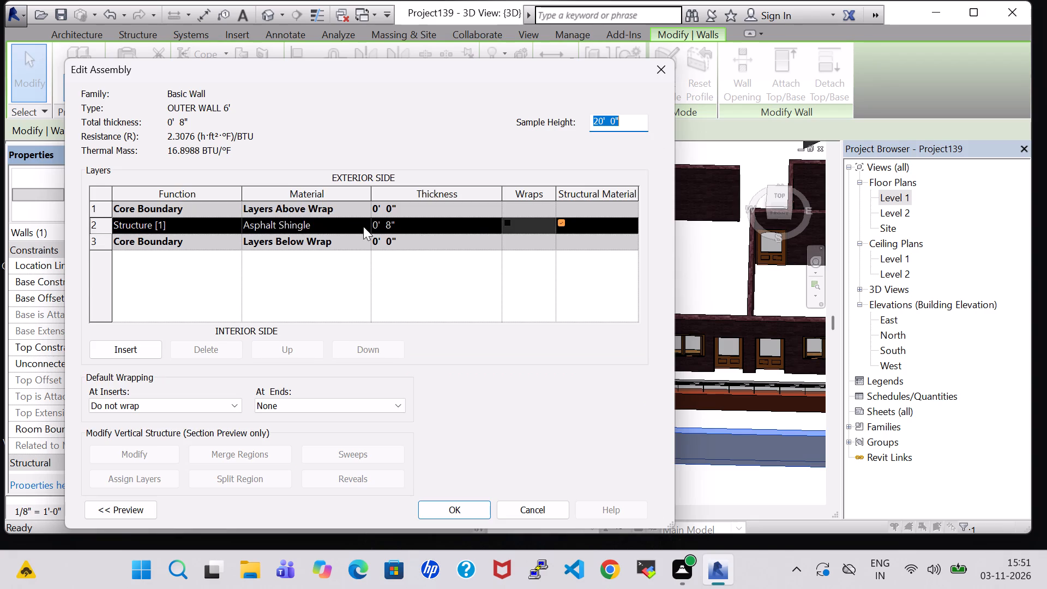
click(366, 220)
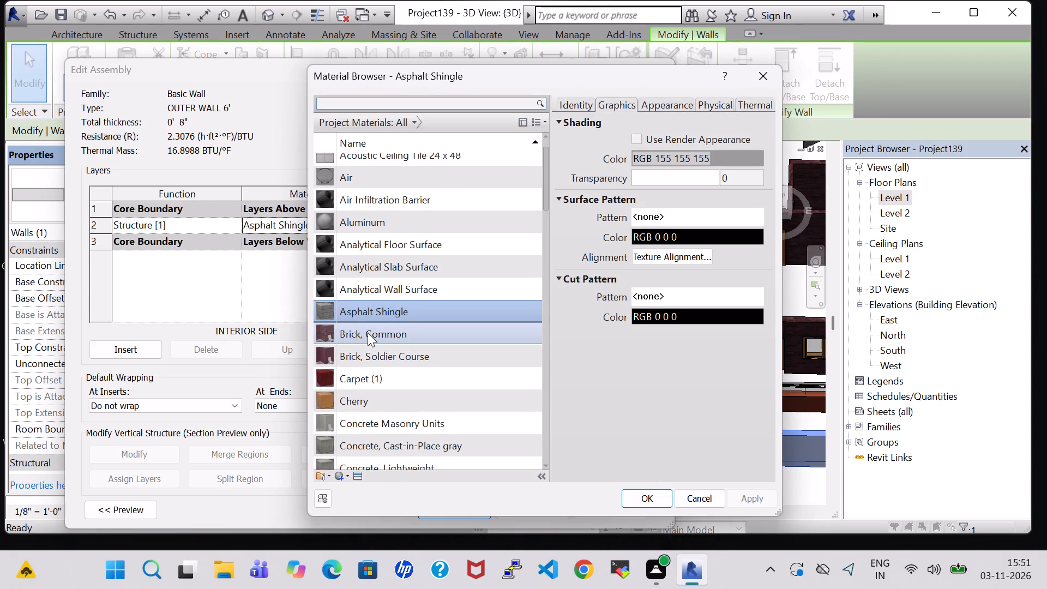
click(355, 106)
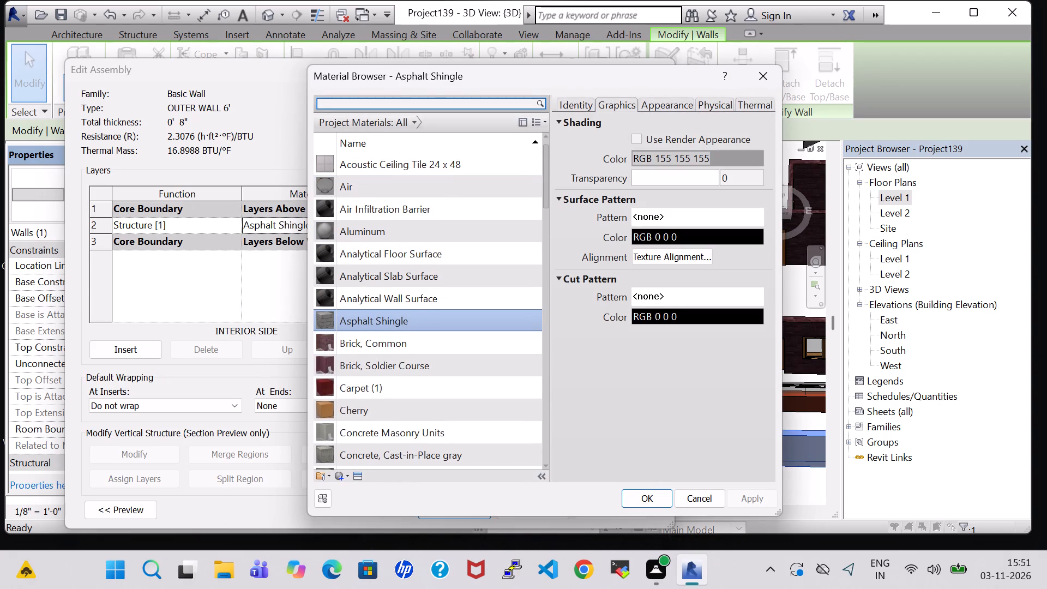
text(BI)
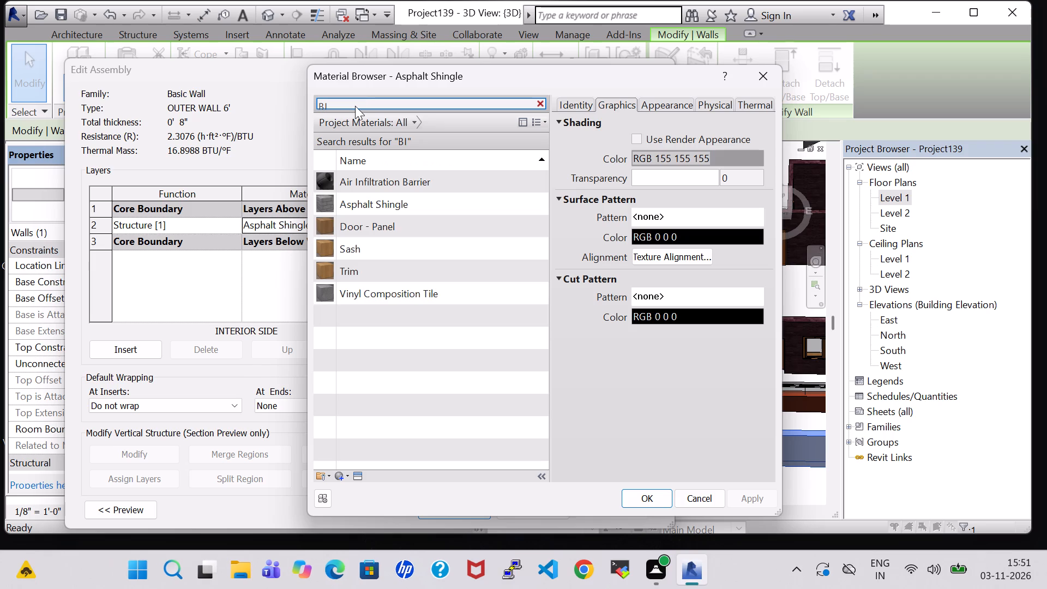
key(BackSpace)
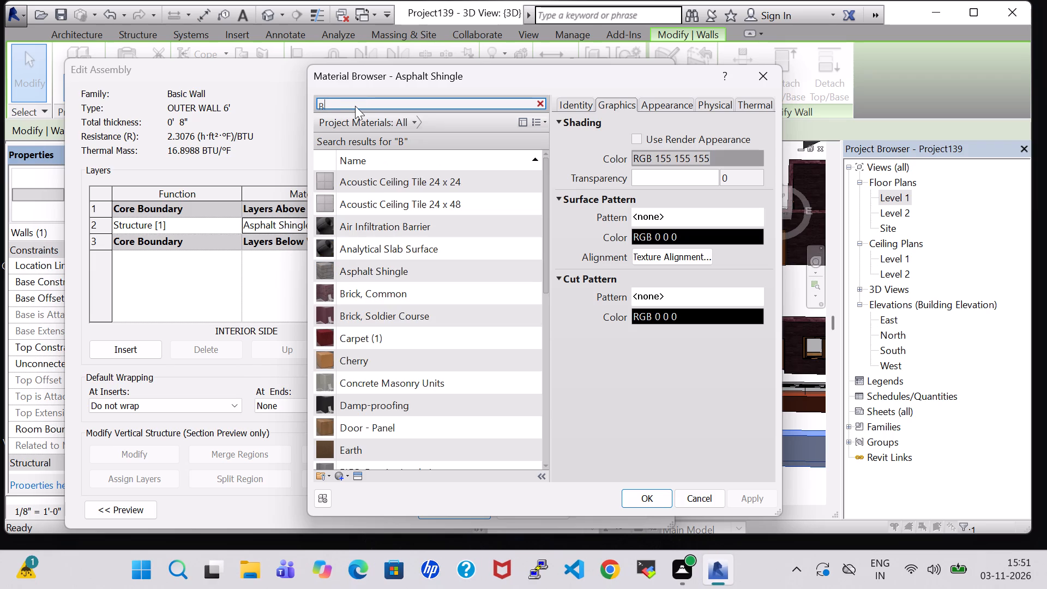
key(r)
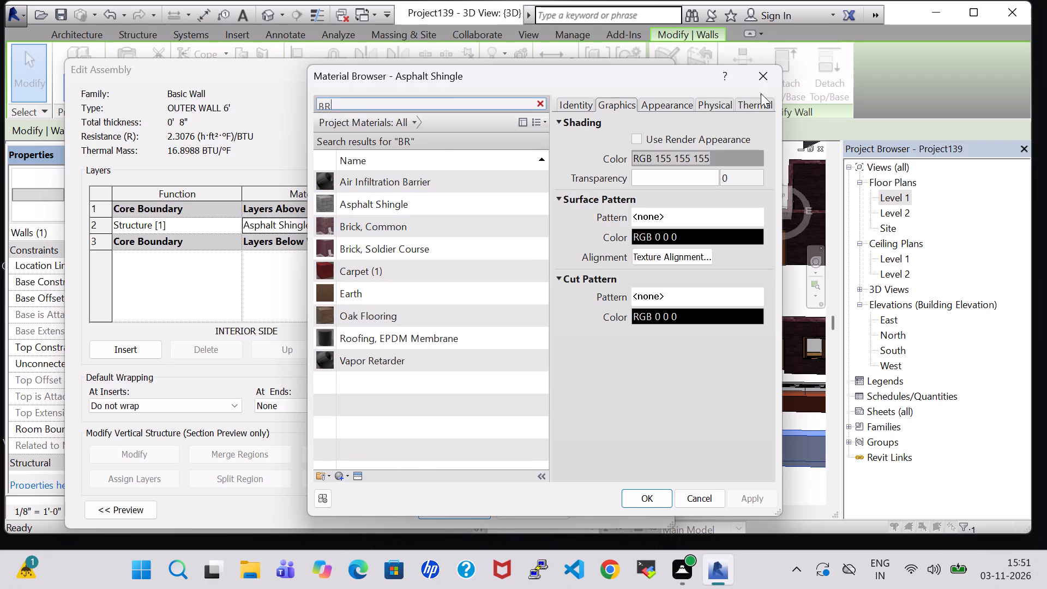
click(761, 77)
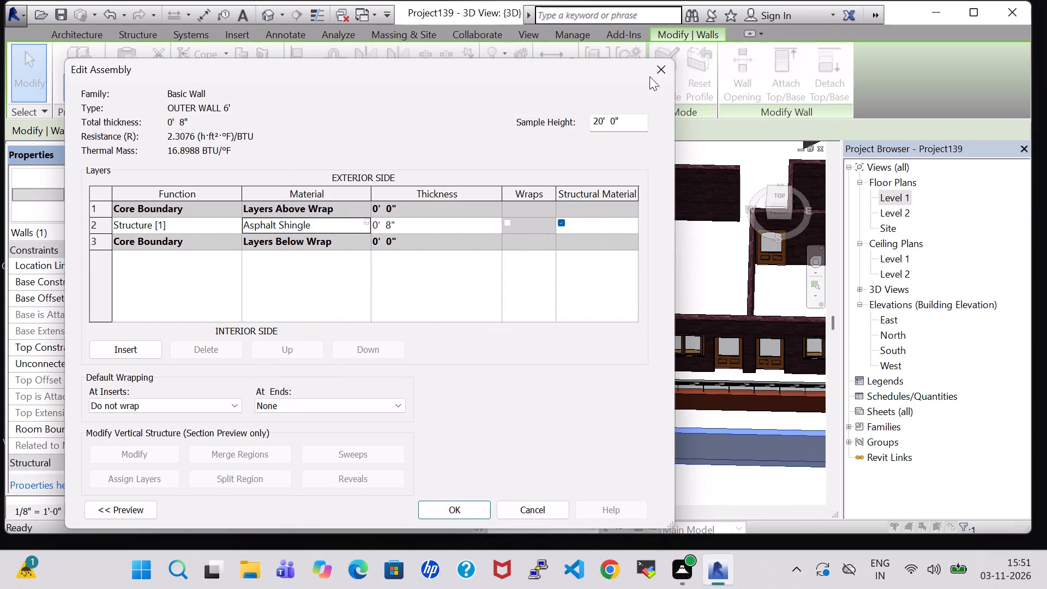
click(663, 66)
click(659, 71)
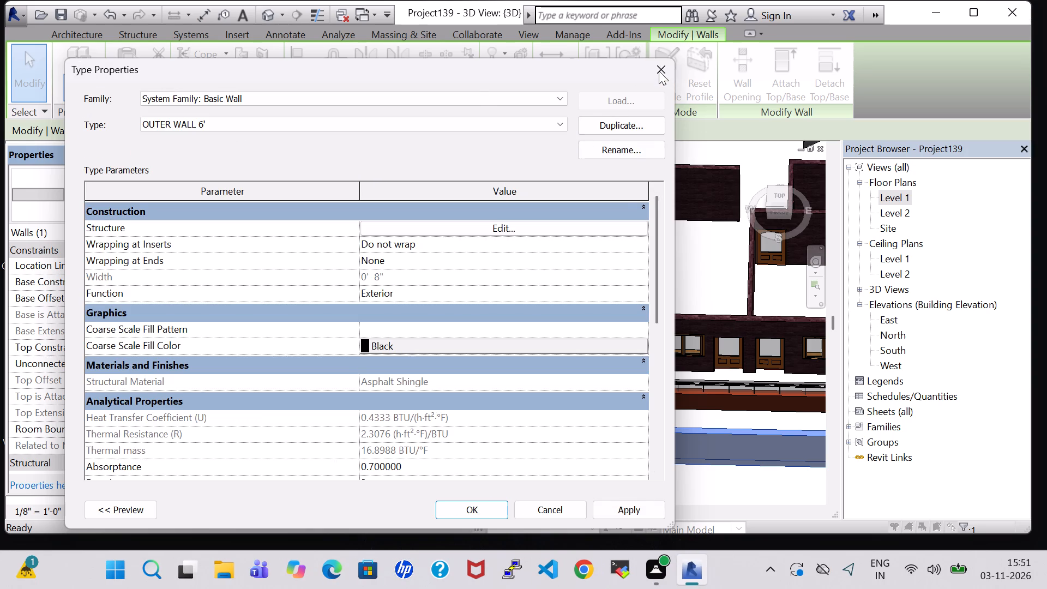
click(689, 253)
Examine the south front and the outer boundary walls in the 3D view, and return to the Level 1 floor plan.
middle_drag(688, 253, 594, 246)
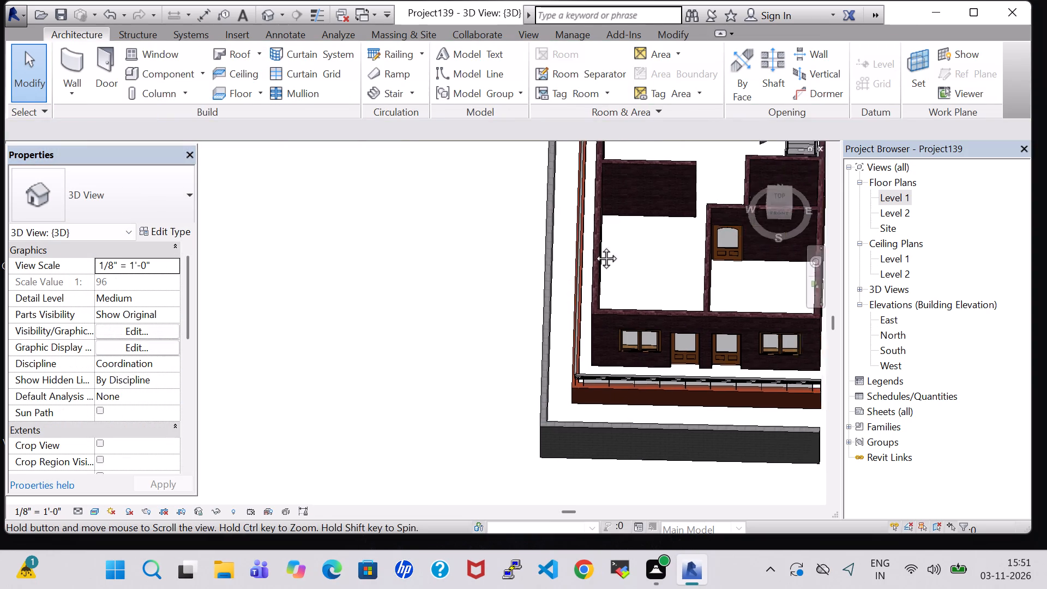
middle_drag(594, 246, 371, 231)
scroll(381, 233, down, 2)
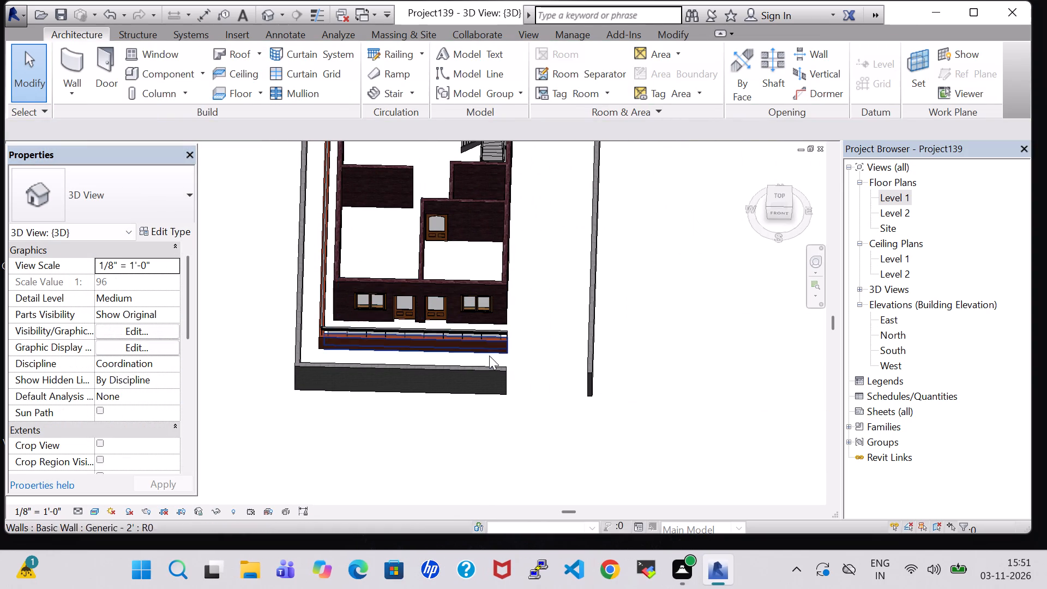
shift+middle_drag(488, 364, 495, 287)
middle_drag(556, 237, 562, 354)
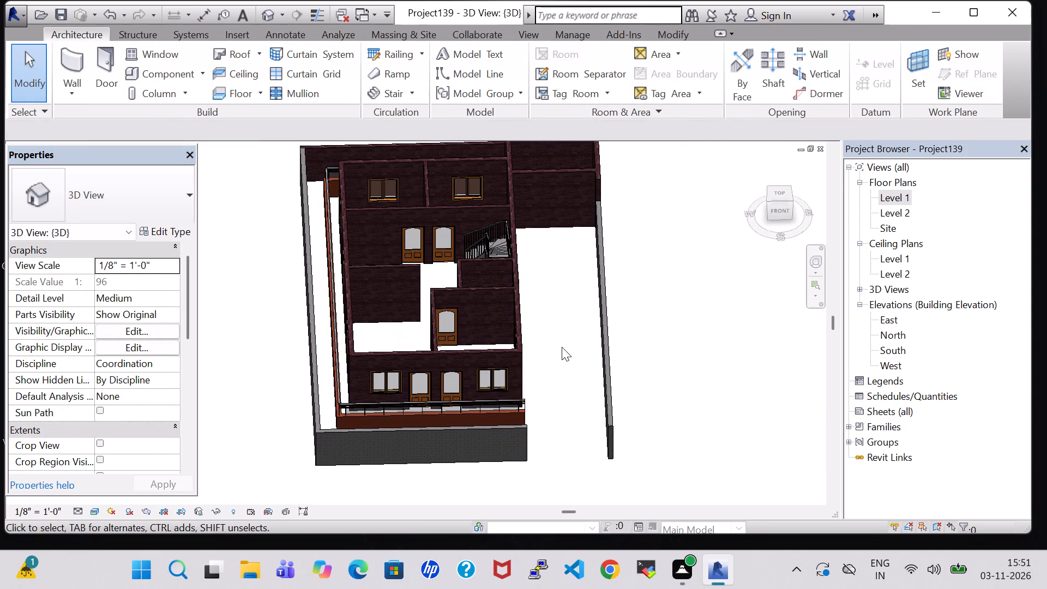
double_click(895, 199)
scroll(557, 247, down, 5)
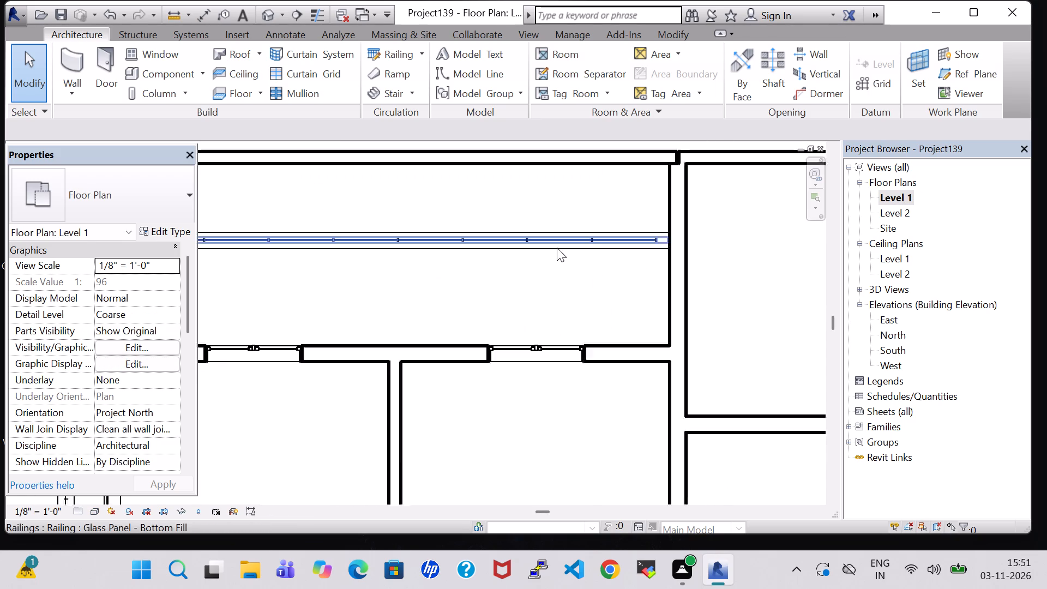
Start a Generic - 12" floor on Level 1 and sketch its boundary about 23' 10" along the house's north wall to the enclosure wall.
scroll(557, 248, down, 2)
click(234, 91)
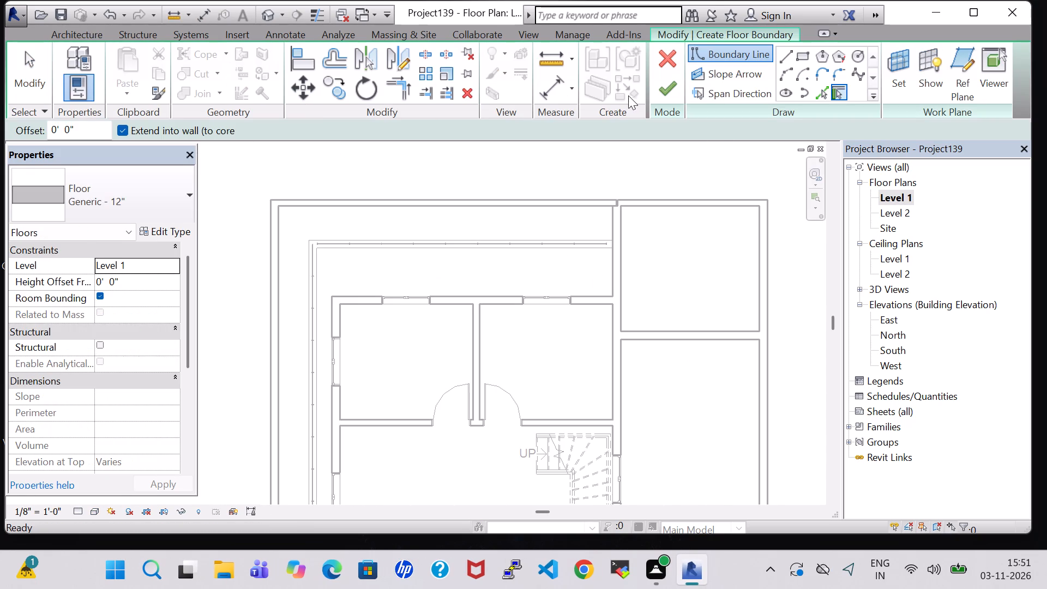
click(785, 56)
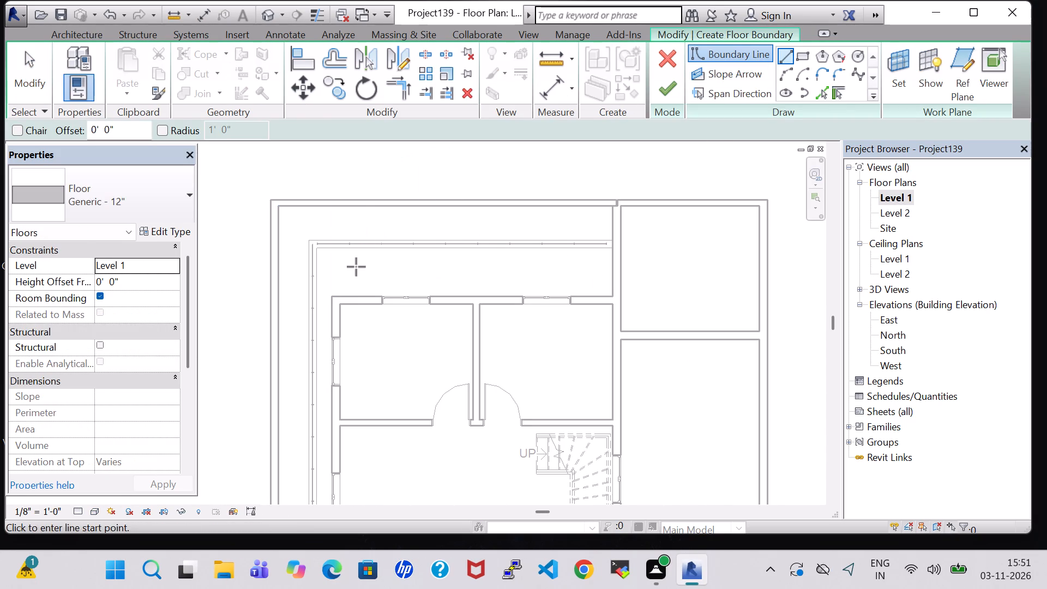
scroll(330, 293, down, 2)
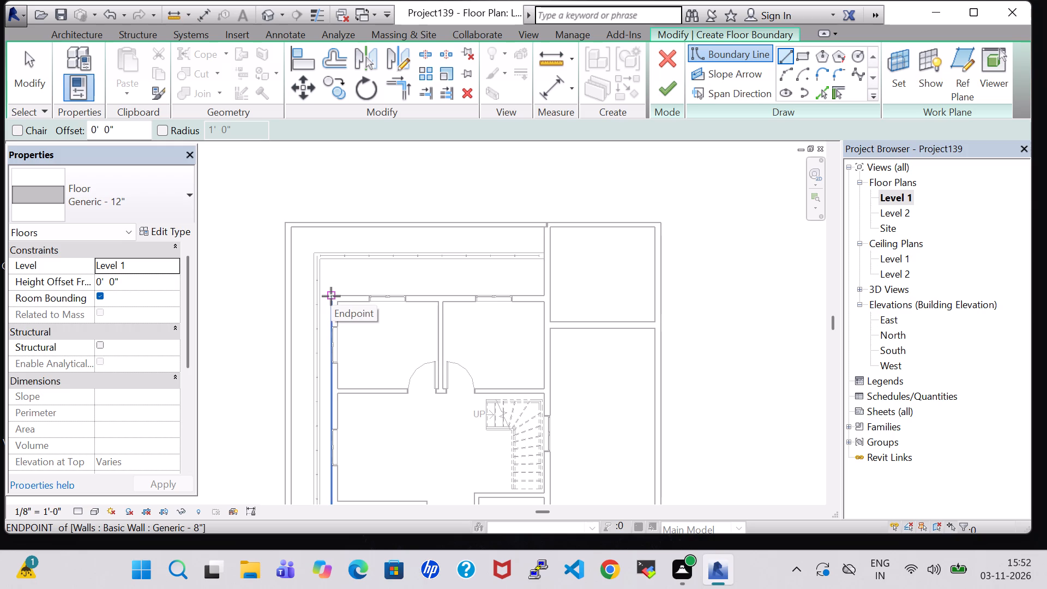
click(331, 296)
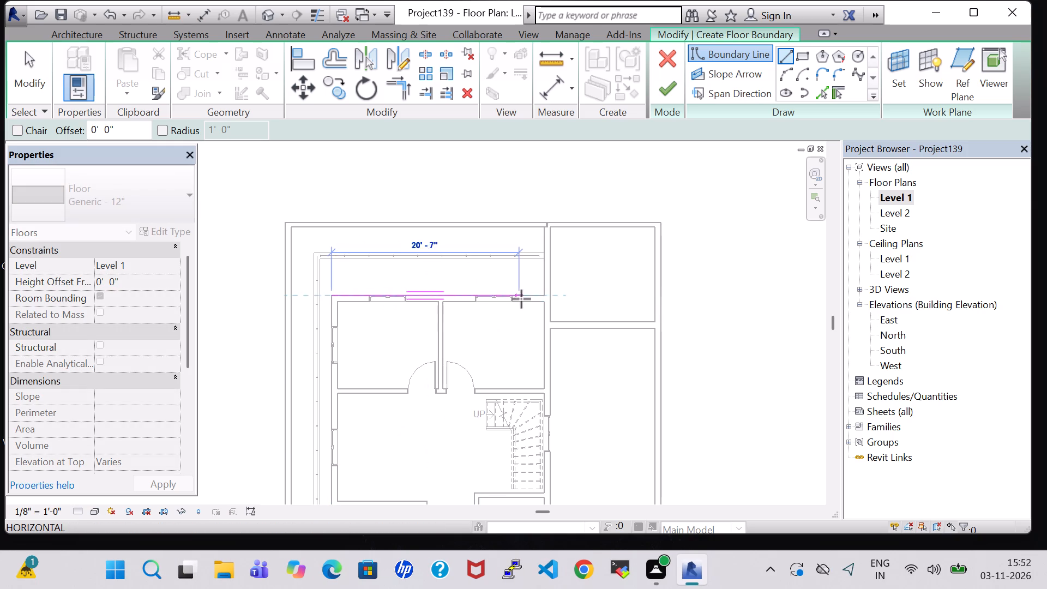
click(549, 294)
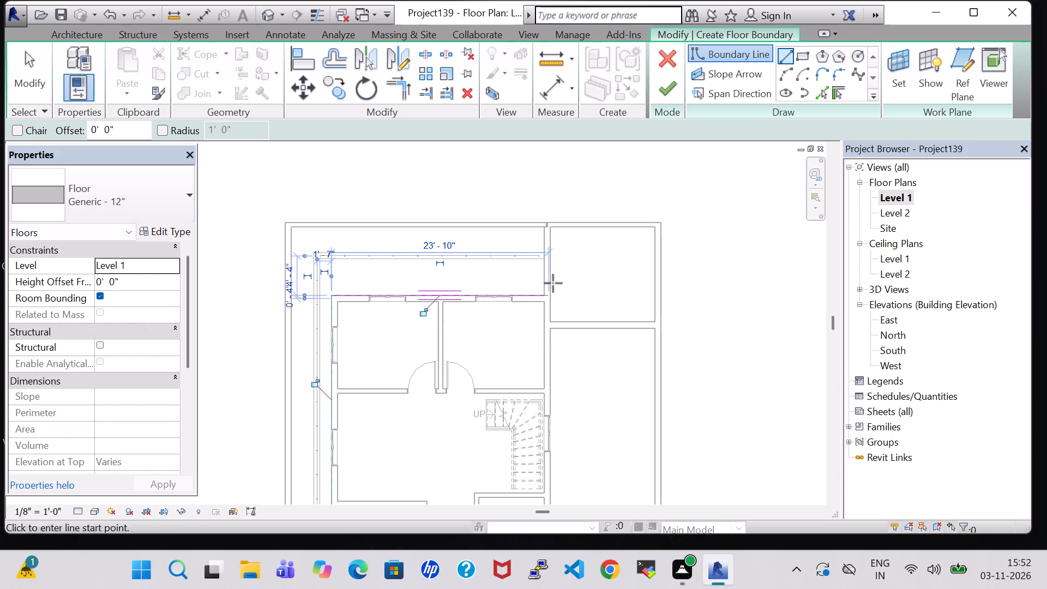
Sketch floor boundary lines around the west, north, east and south sides of the northeast enclosure, about 12' 0" by 11' 0".
click(551, 225)
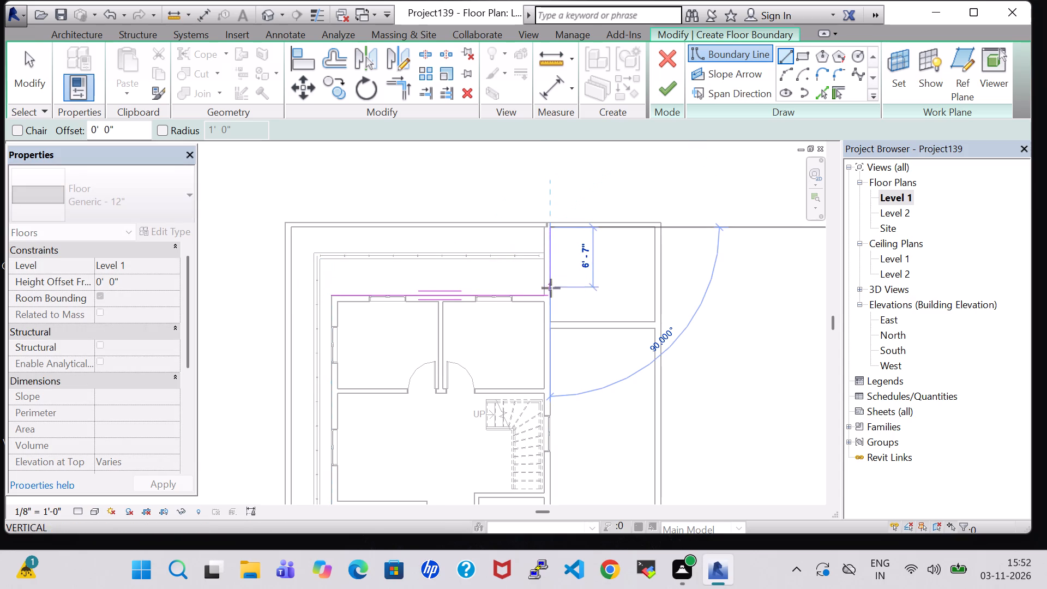
click(551, 295)
click(549, 227)
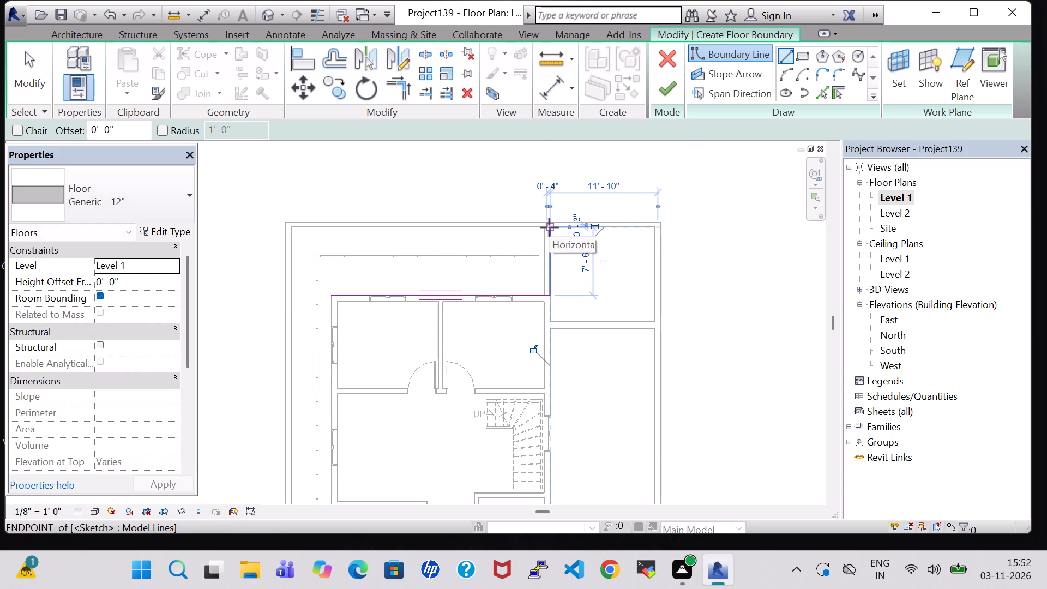
scroll(660, 229, up, 4)
click(660, 225)
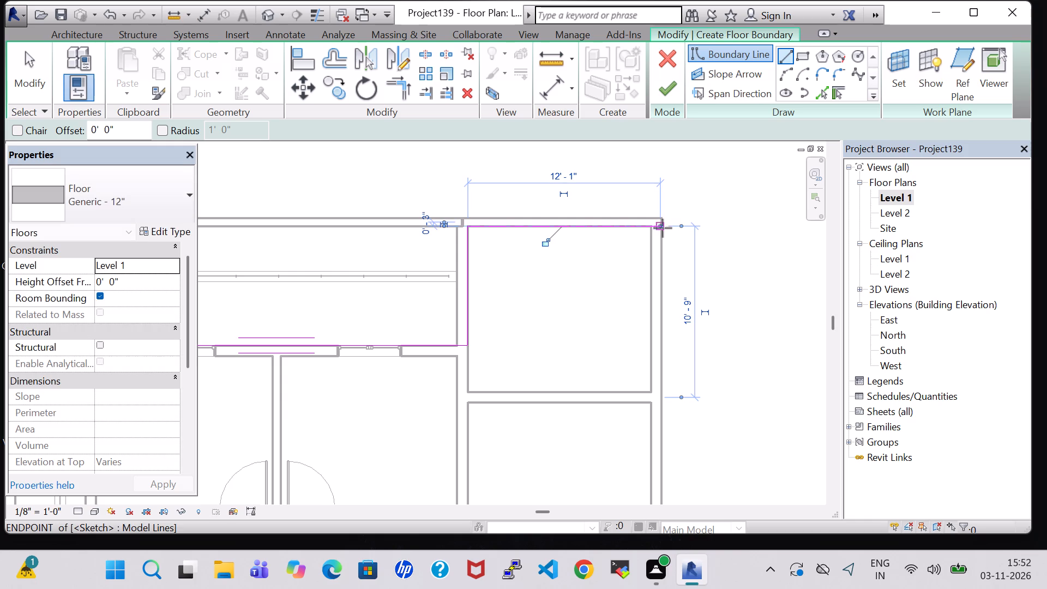
click(662, 227)
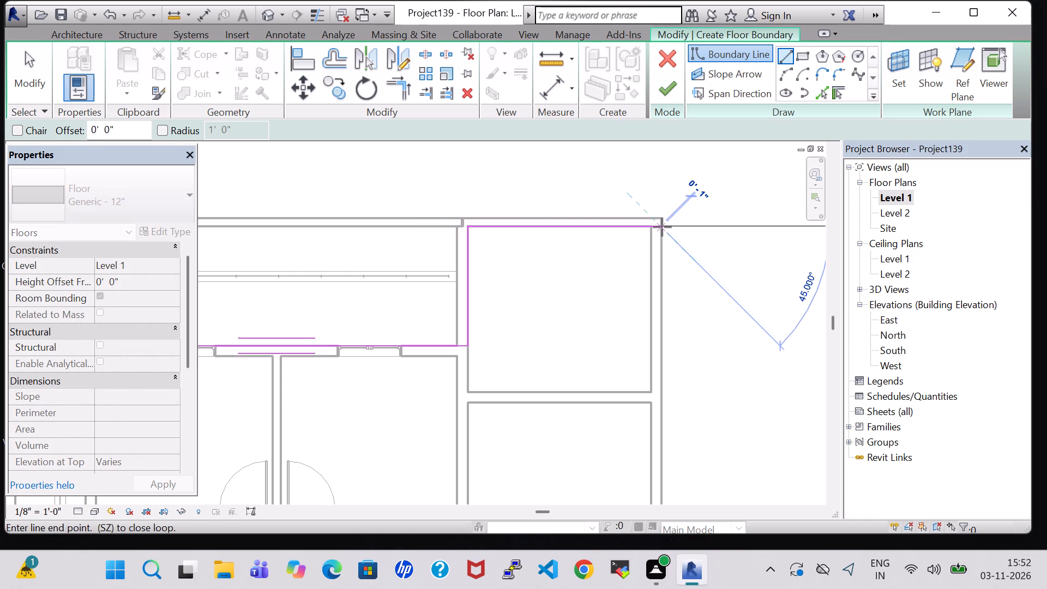
click(661, 402)
click(663, 402)
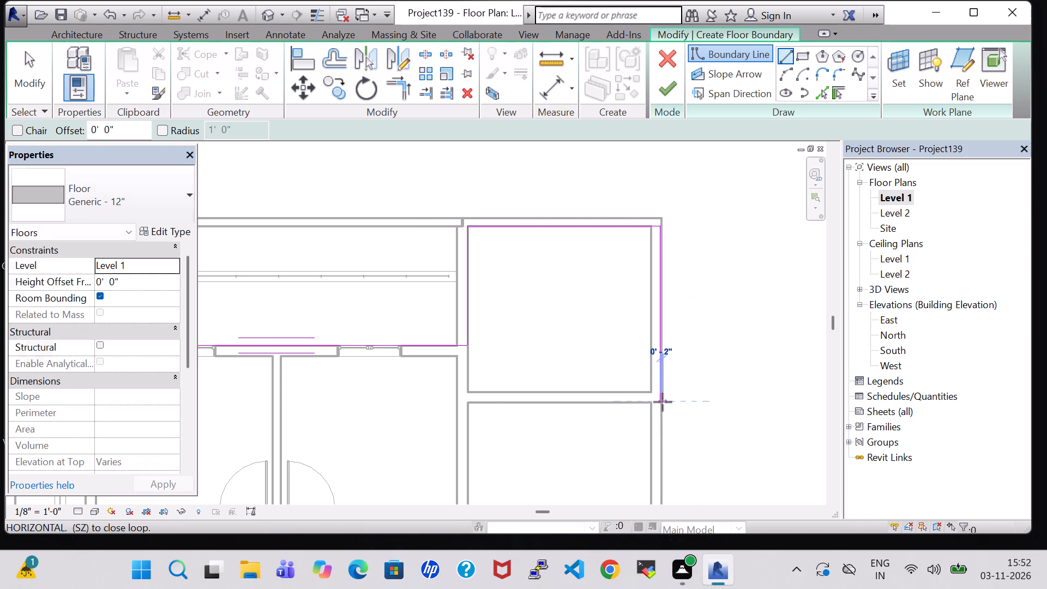
click(469, 399)
Continue the floor boundary down the house's east wall from the enclosure, and about 24' 0" along the south wall to its west corner.
middle_drag(473, 388, 498, 171)
scroll(473, 387, up, 1)
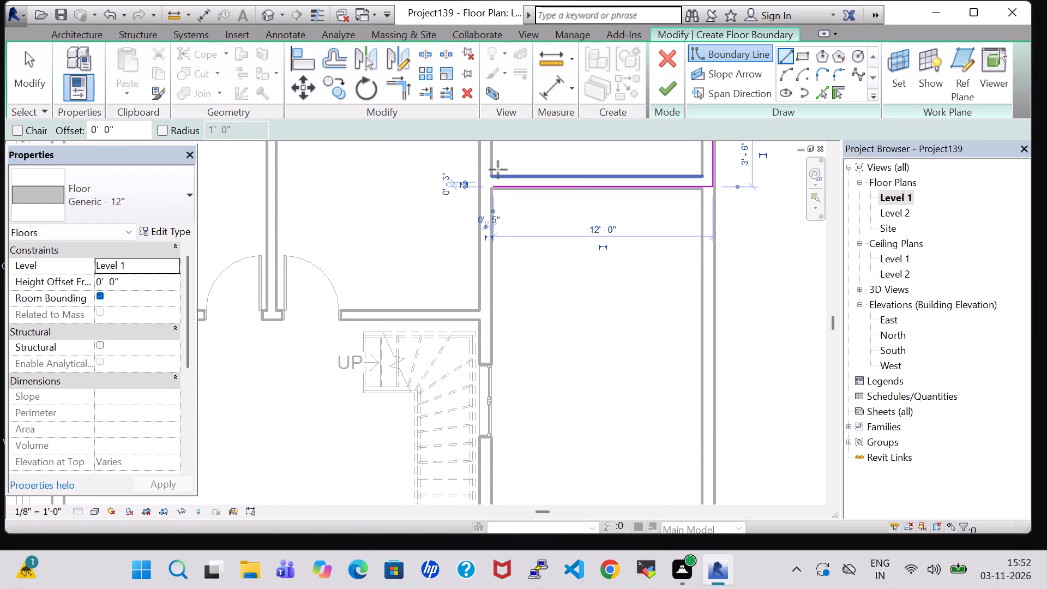
click(492, 189)
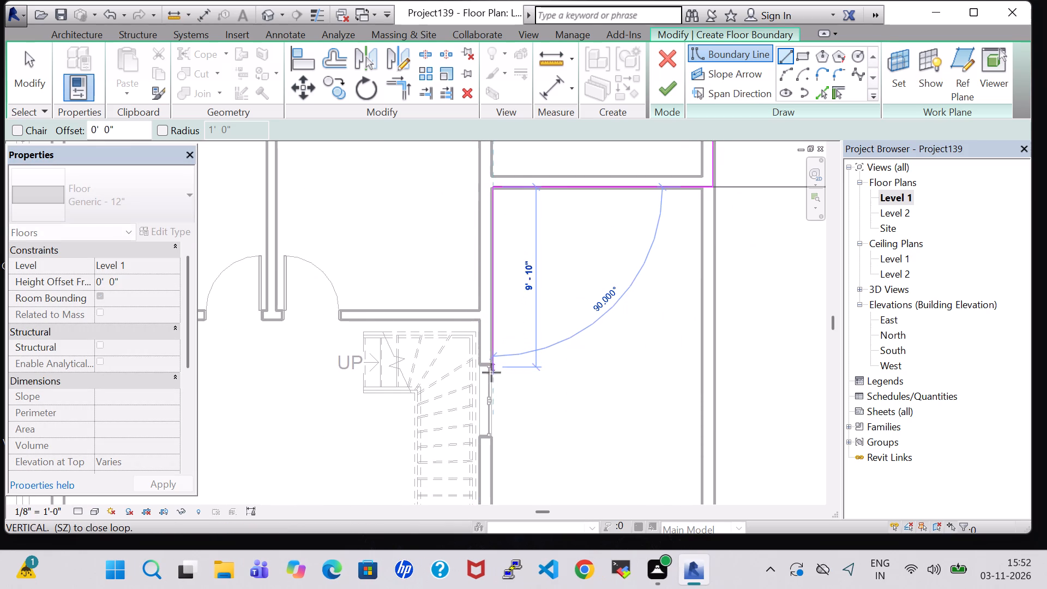
scroll(495, 386, down, 2)
middle_drag(495, 385, 498, 137)
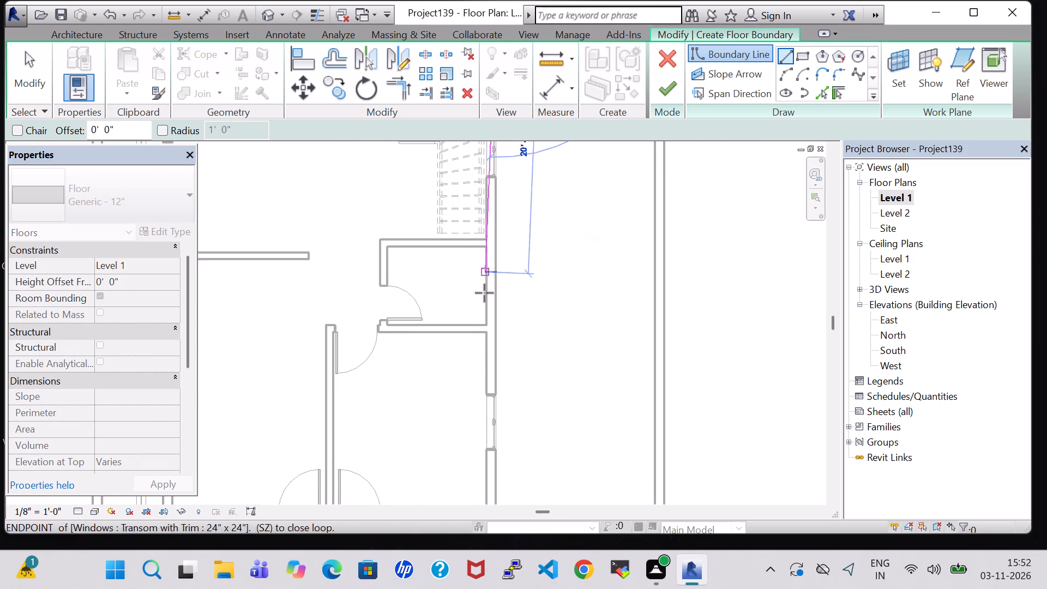
middle_drag(494, 362, 518, 113)
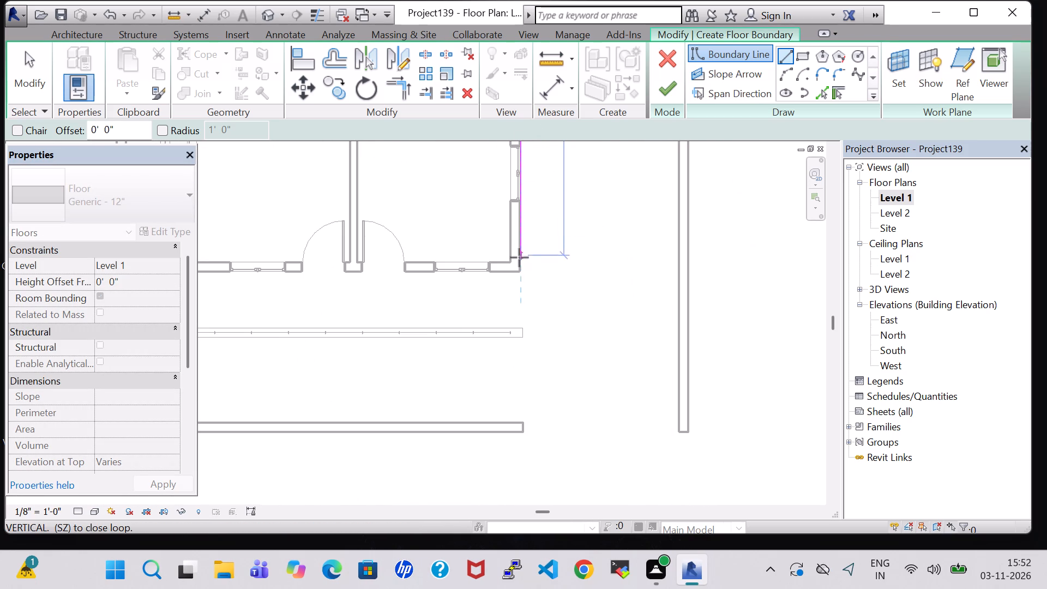
click(520, 274)
click(522, 272)
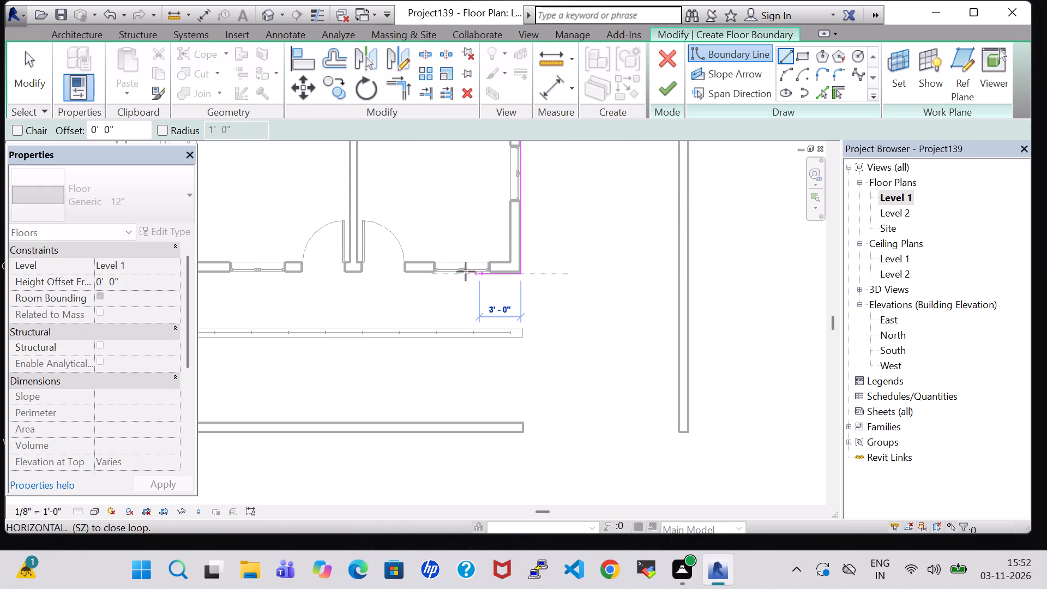
scroll(379, 272, up, 1)
middle_drag(380, 272, 745, 301)
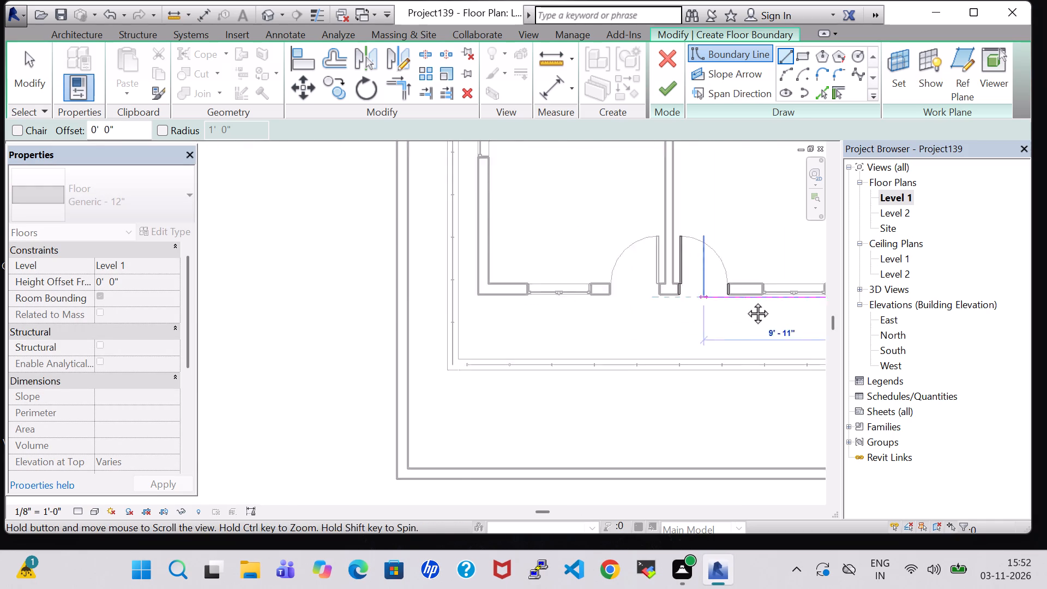
middle_drag(745, 301, 754, 303)
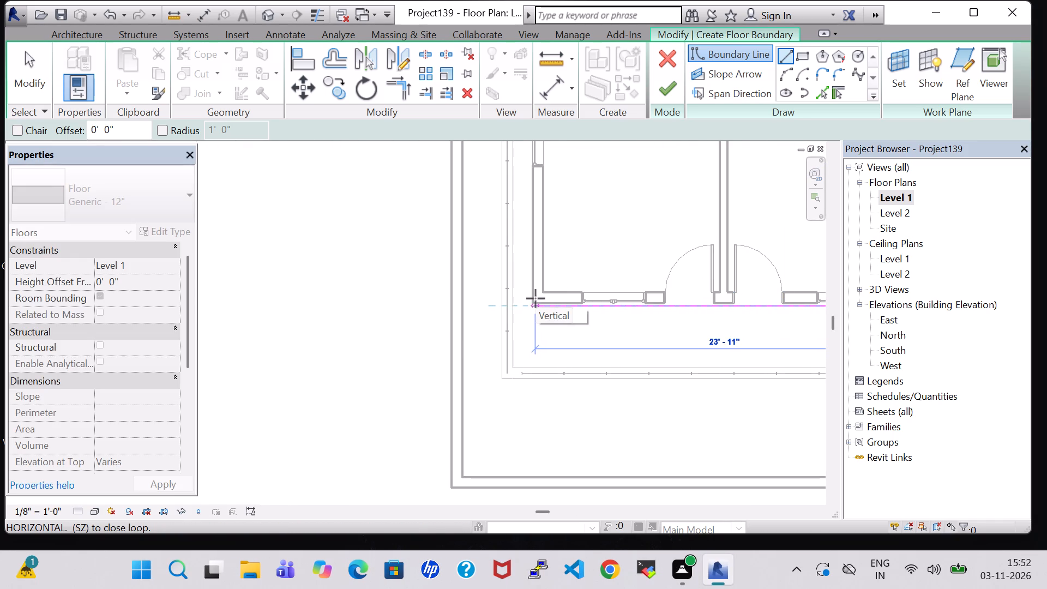
click(533, 298)
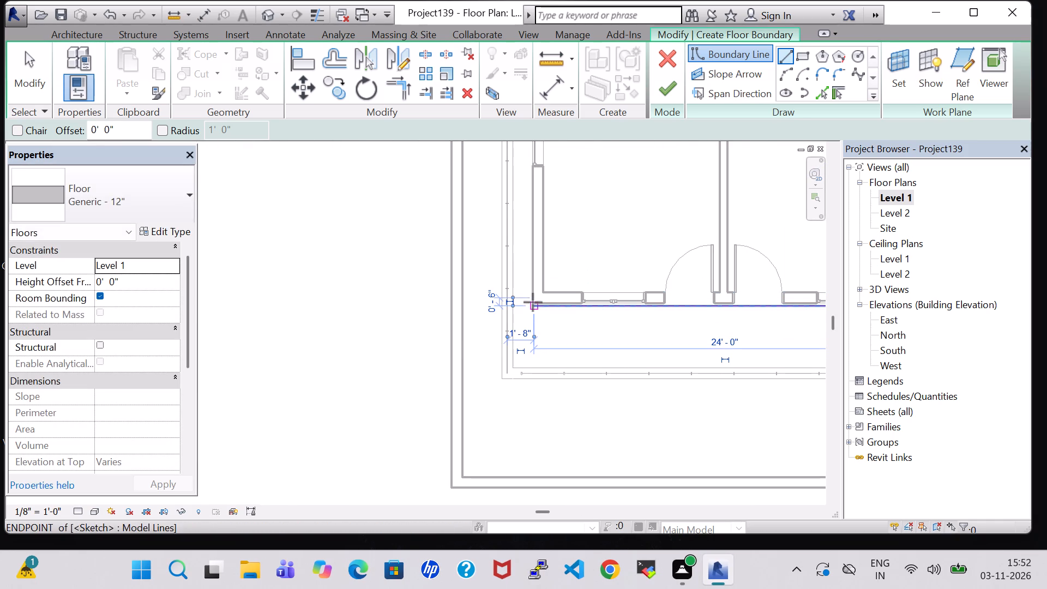
Close the floor boundary along the house's west wall up to the northwest corner, and finish the floor.
click(533, 302)
middle_drag(533, 176, 503, 333)
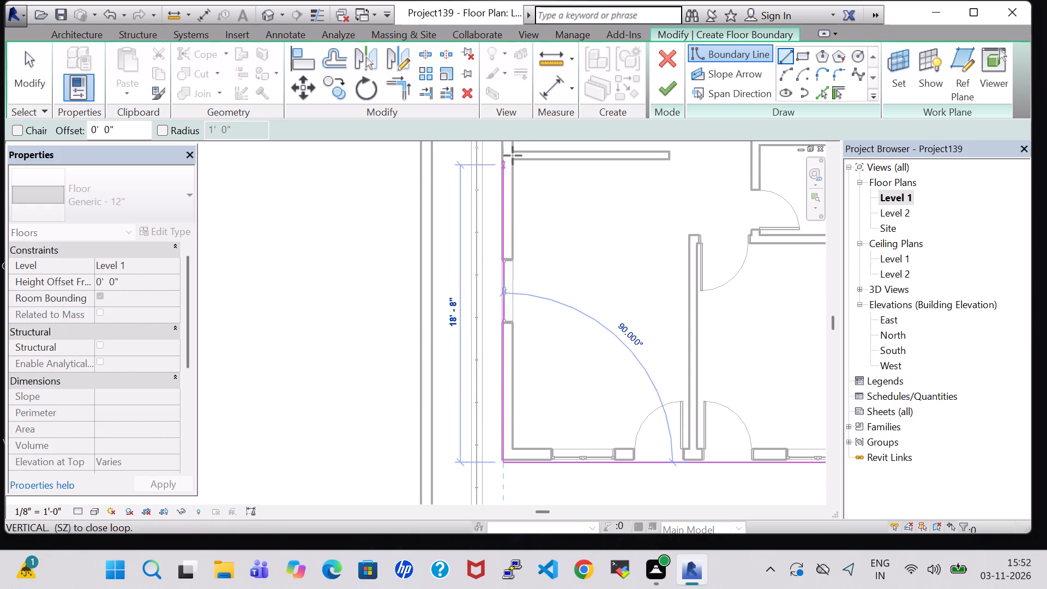
middle_drag(502, 154, 483, 345)
scroll(483, 338, up, 1)
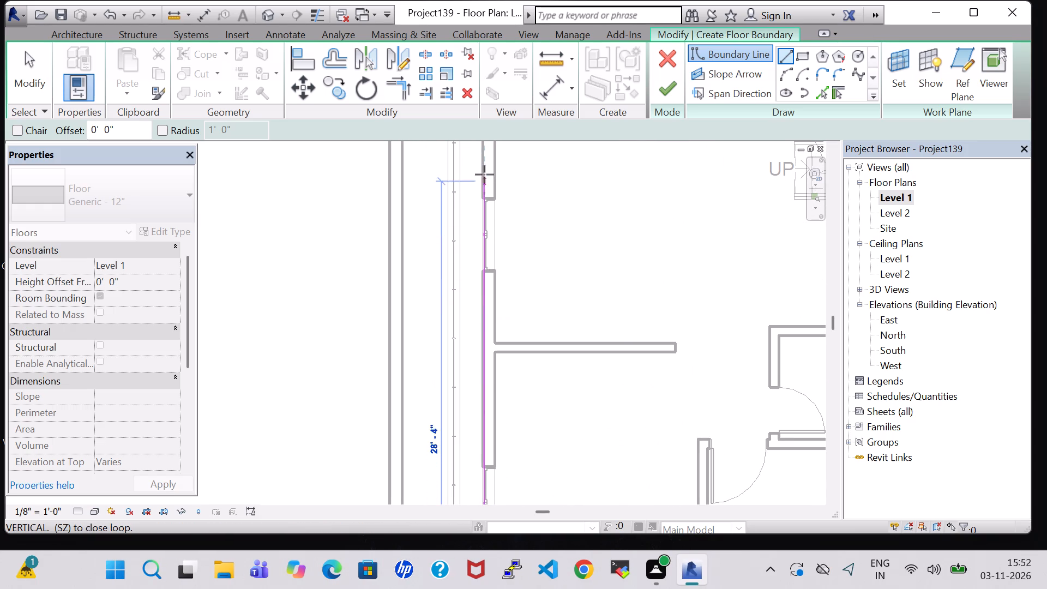
middle_drag(484, 171, 472, 341)
middle_drag(475, 160, 471, 365)
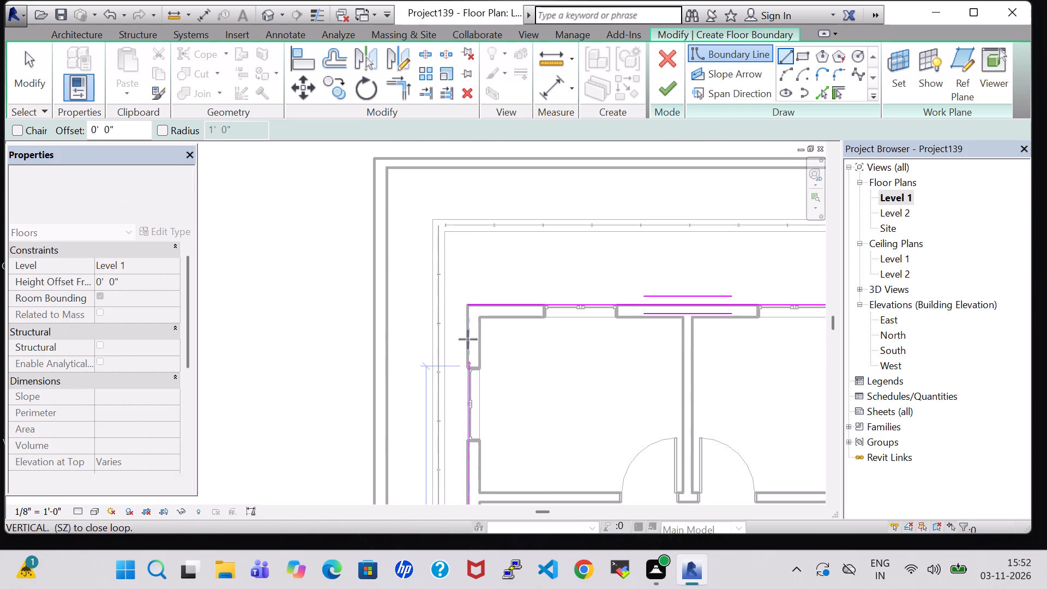
click(471, 302)
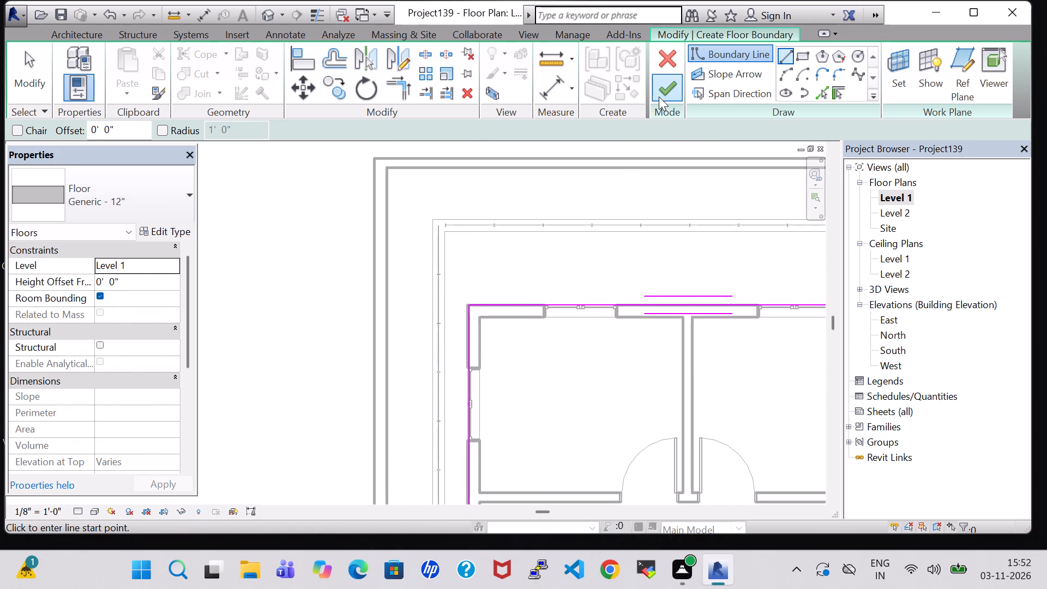
click(659, 97)
Examine the new floor in the 3D view, and return to the Level 1 floor plan.
scroll(659, 242, down, 7)
middle_drag(647, 238, 646, 238)
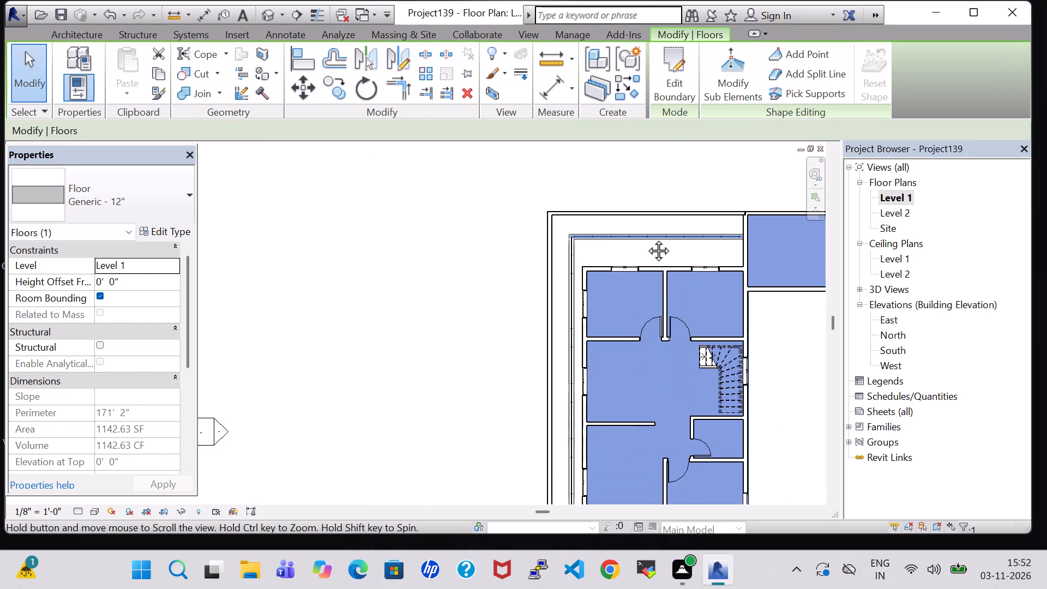
middle_drag(646, 238, 485, 242)
click(262, 18)
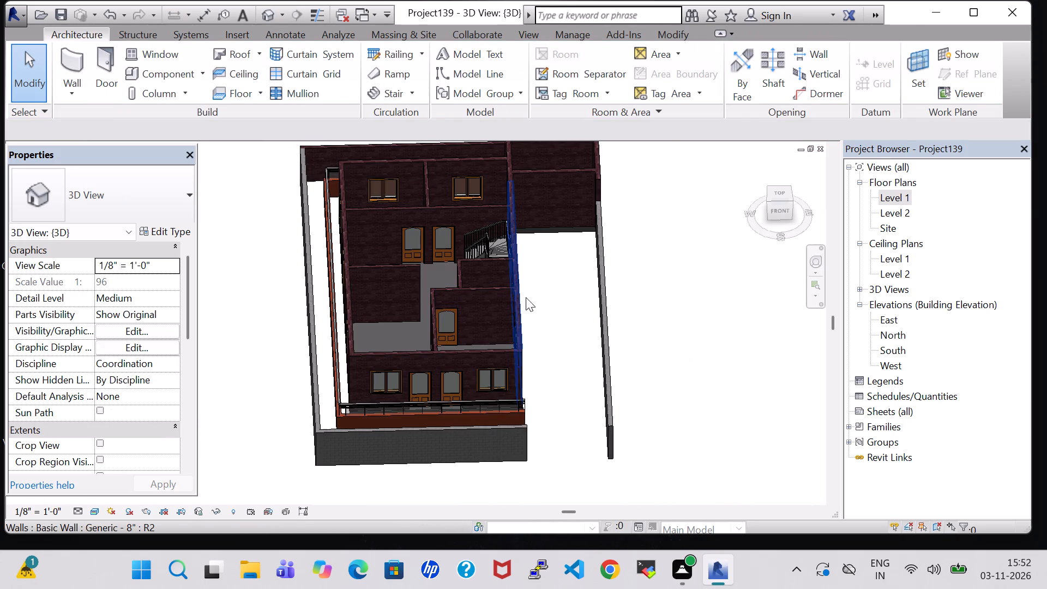
shift+middle_drag(539, 283, 535, 384)
middle_drag(539, 225, 541, 291)
double_click(902, 200)
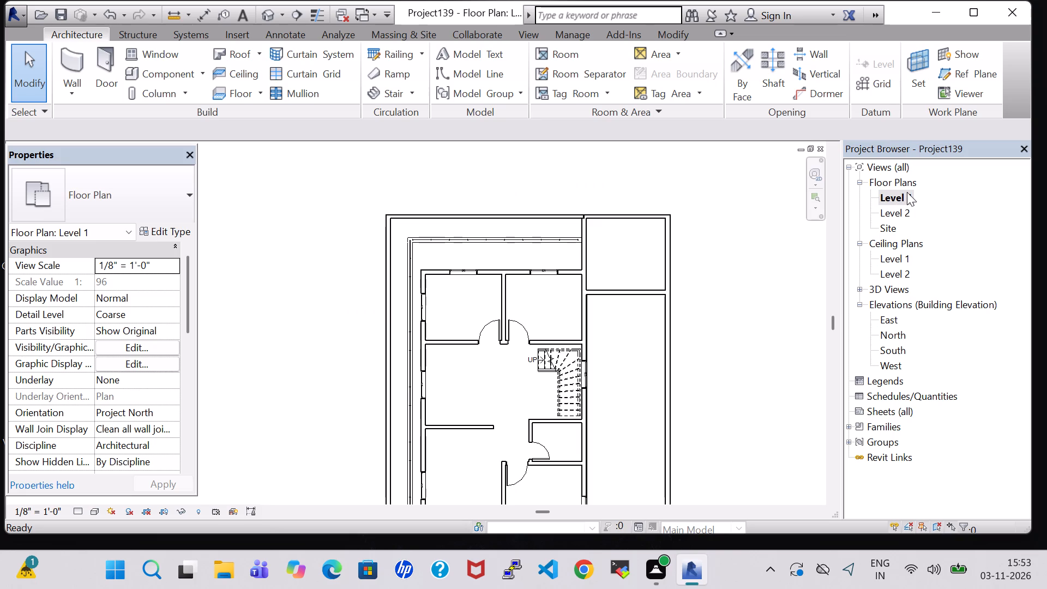
Load the Door-Overhead-Rolling family from the Doors folder of the US Imperial library.
click(99, 63)
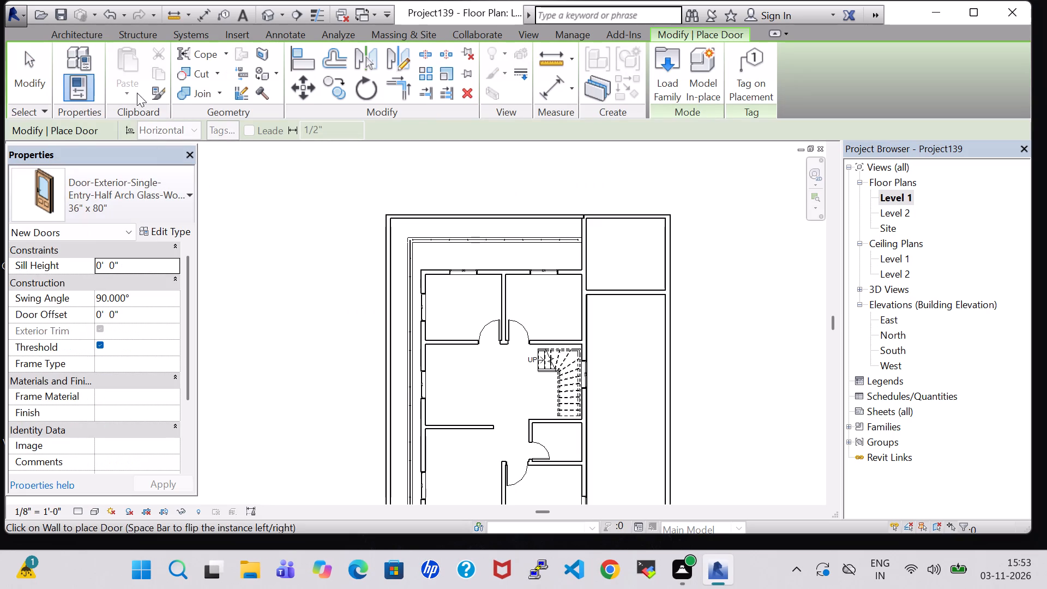
click(678, 80)
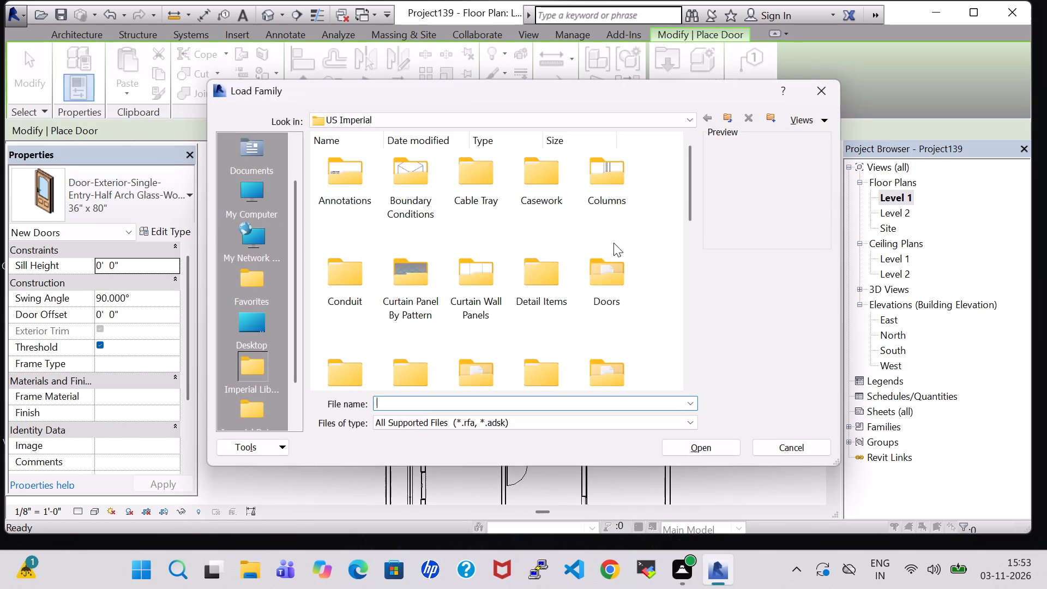
double_click(615, 285)
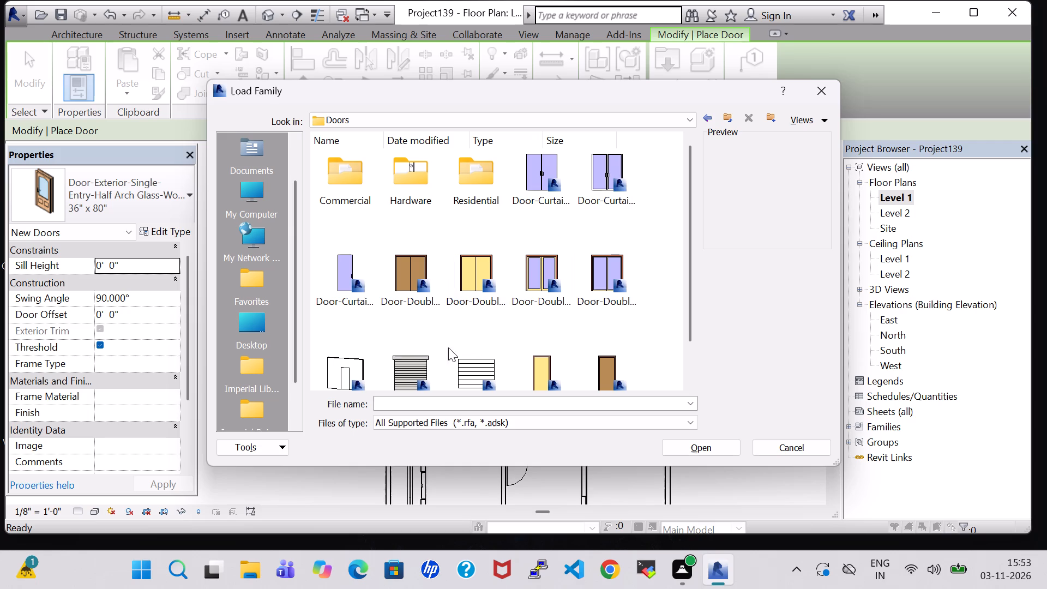
click(425, 360)
scroll(653, 388, down, 1)
click(697, 450)
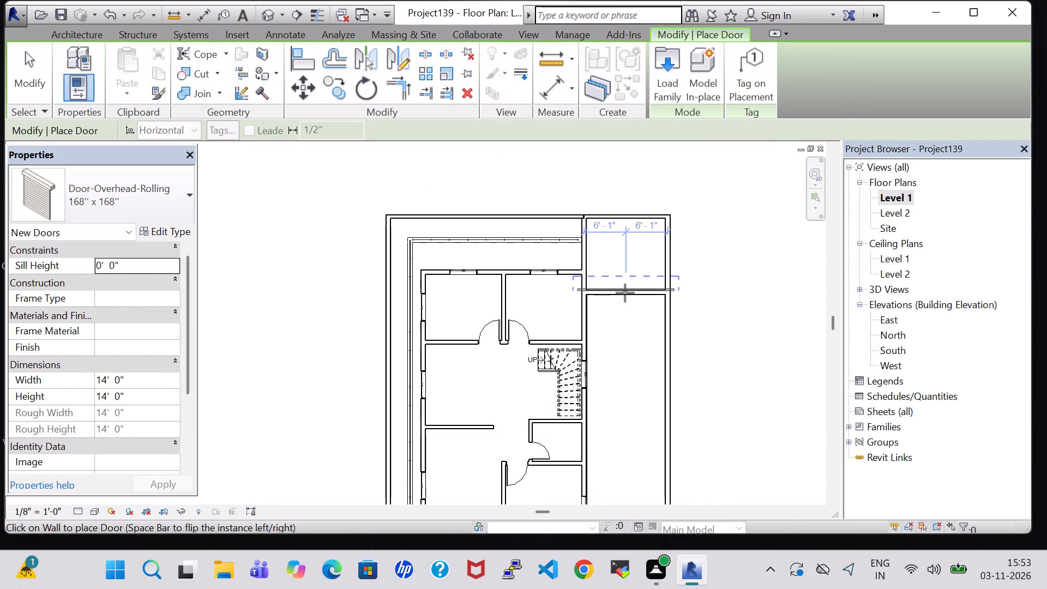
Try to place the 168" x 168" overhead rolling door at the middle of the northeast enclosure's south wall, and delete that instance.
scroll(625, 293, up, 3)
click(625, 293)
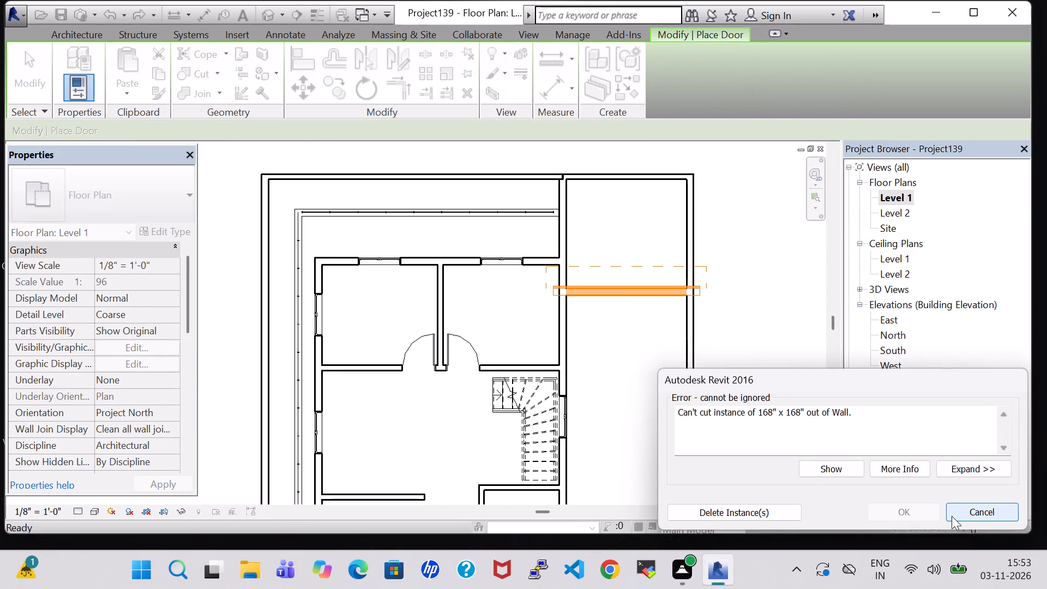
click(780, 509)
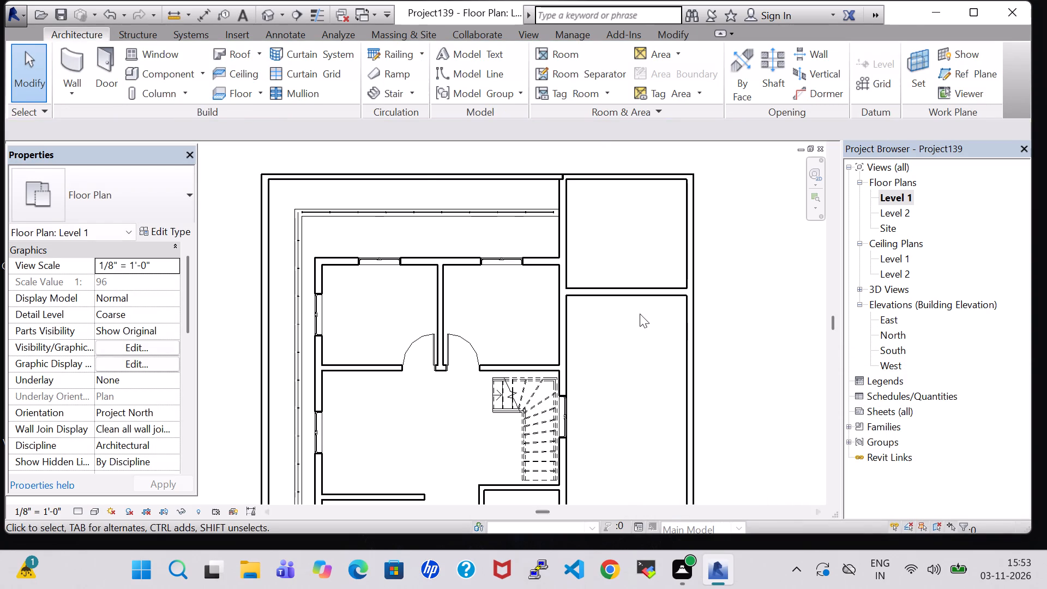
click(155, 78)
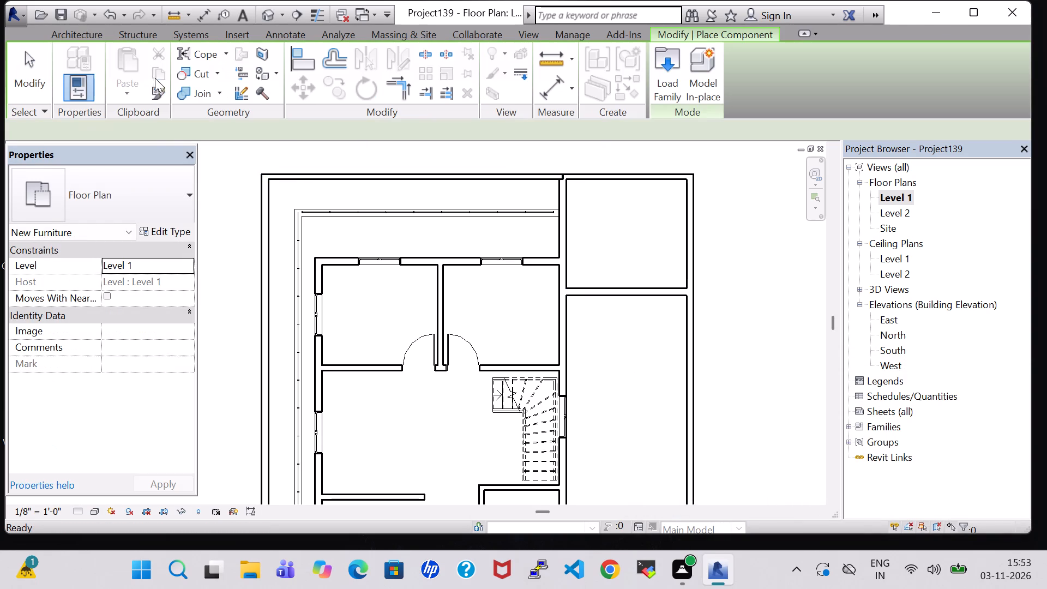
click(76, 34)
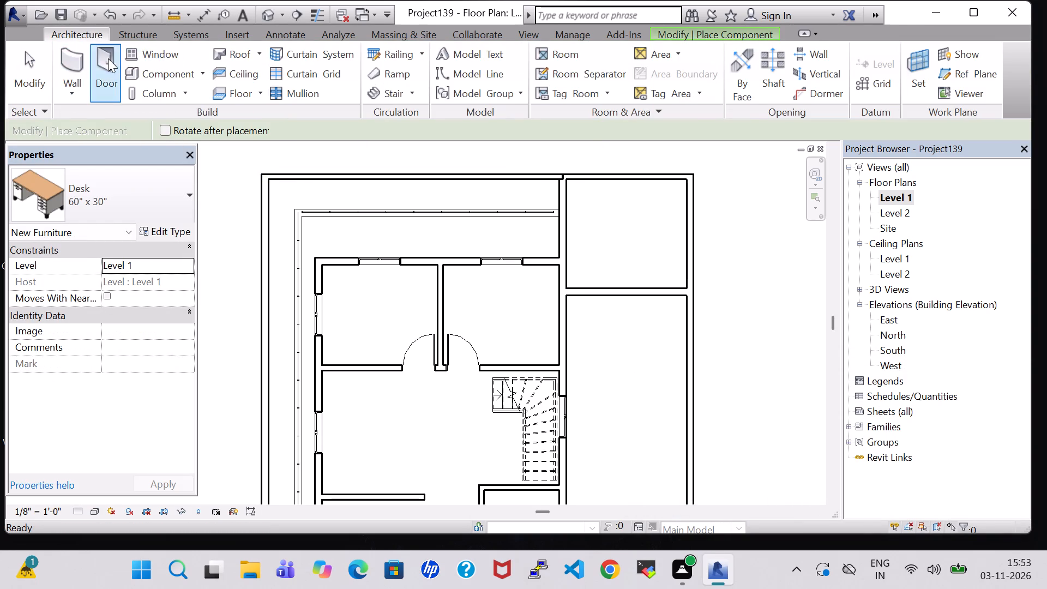
Examine the type properties of the Door-Overhead-Rolling family, checking its available types and dimension parameters.
click(106, 58)
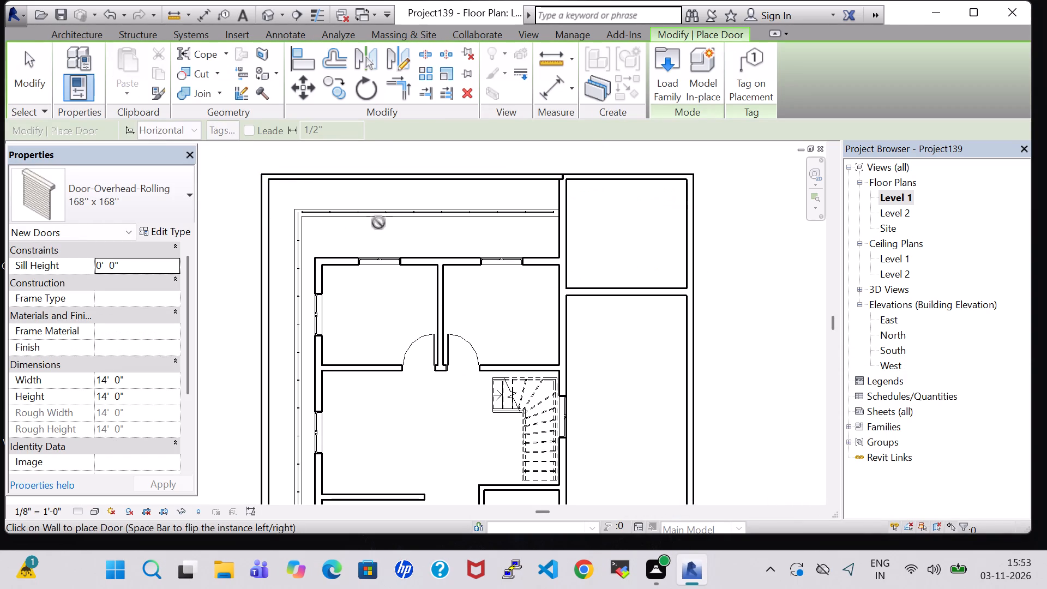
click(150, 231)
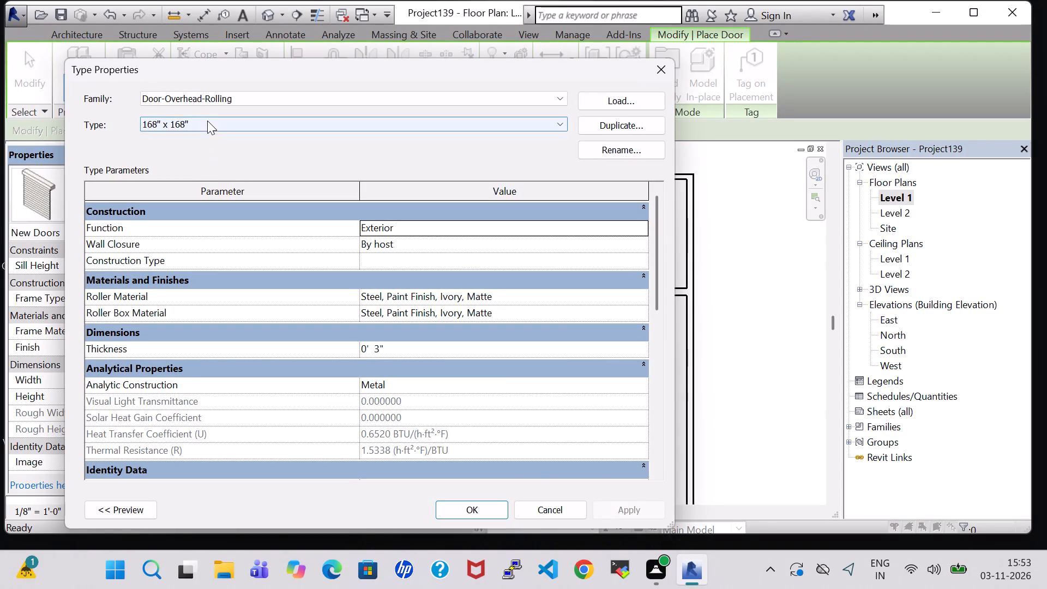
click(207, 121)
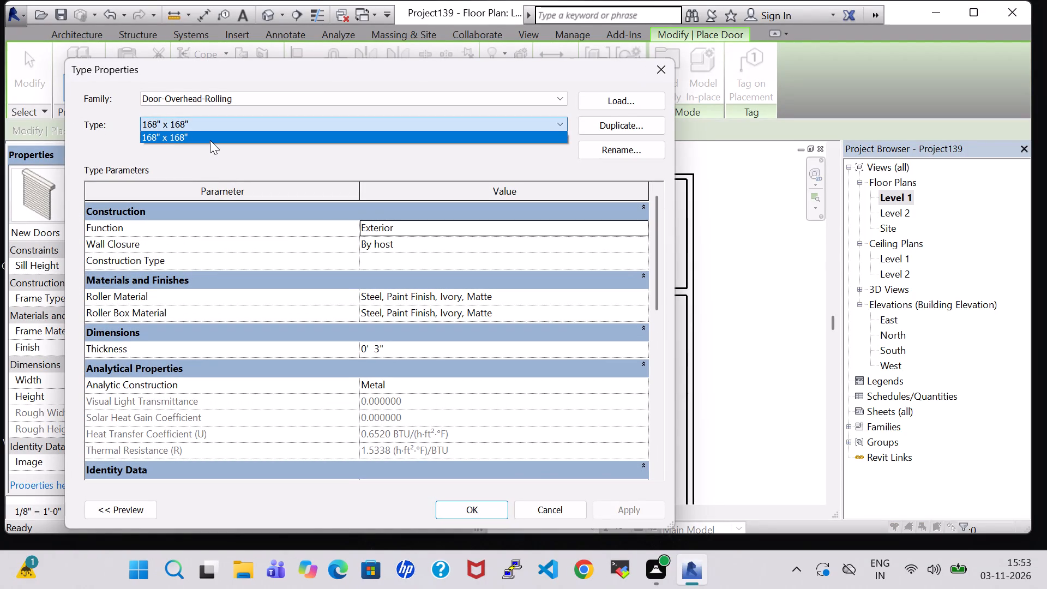
click(210, 140)
scroll(392, 349, down, 5)
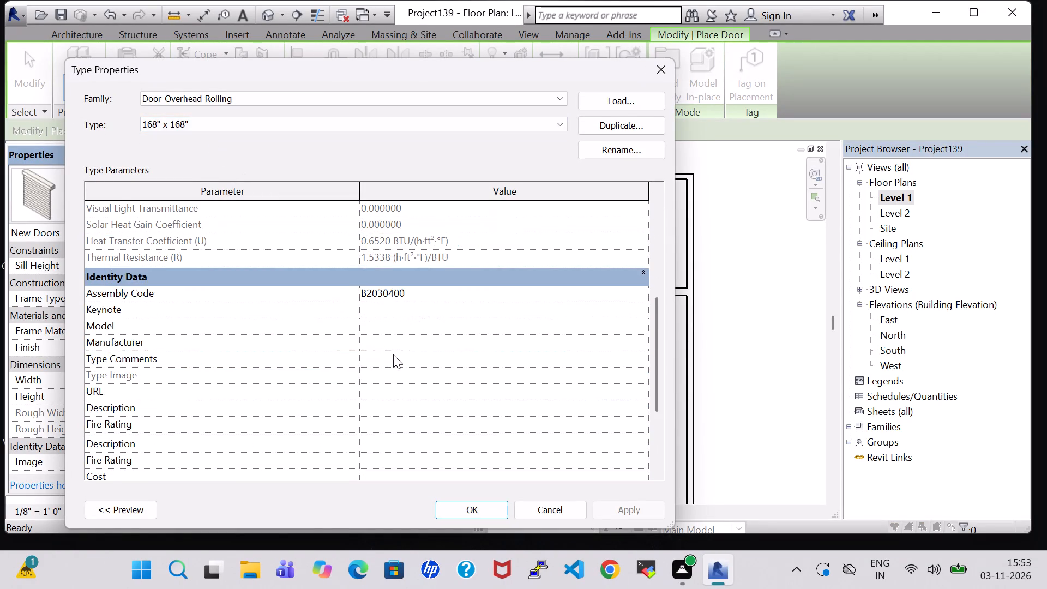
scroll(393, 354, down, 6)
scroll(393, 354, up, 3)
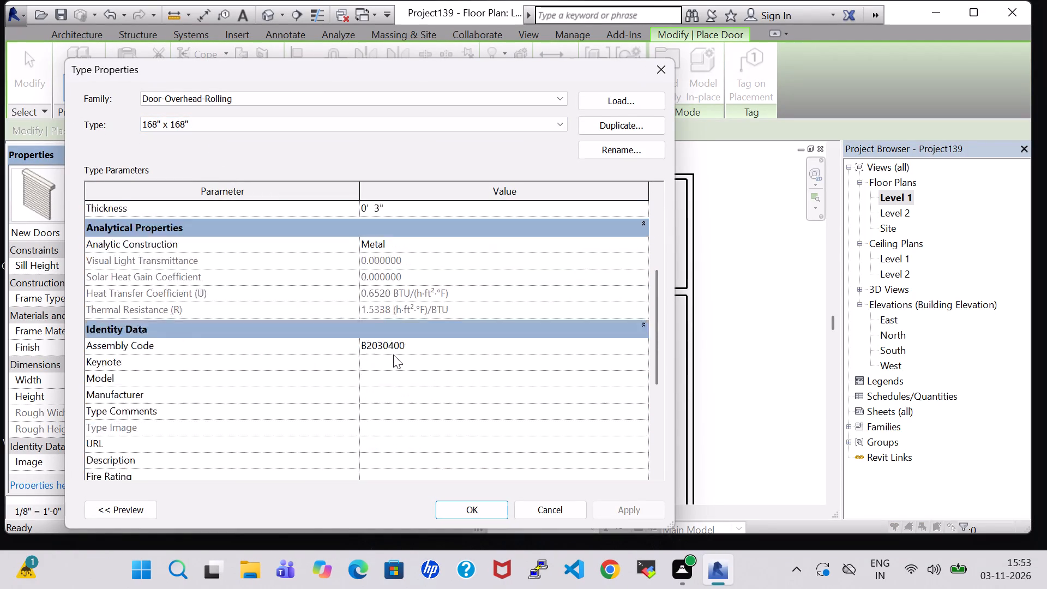
scroll(393, 354, up, 10)
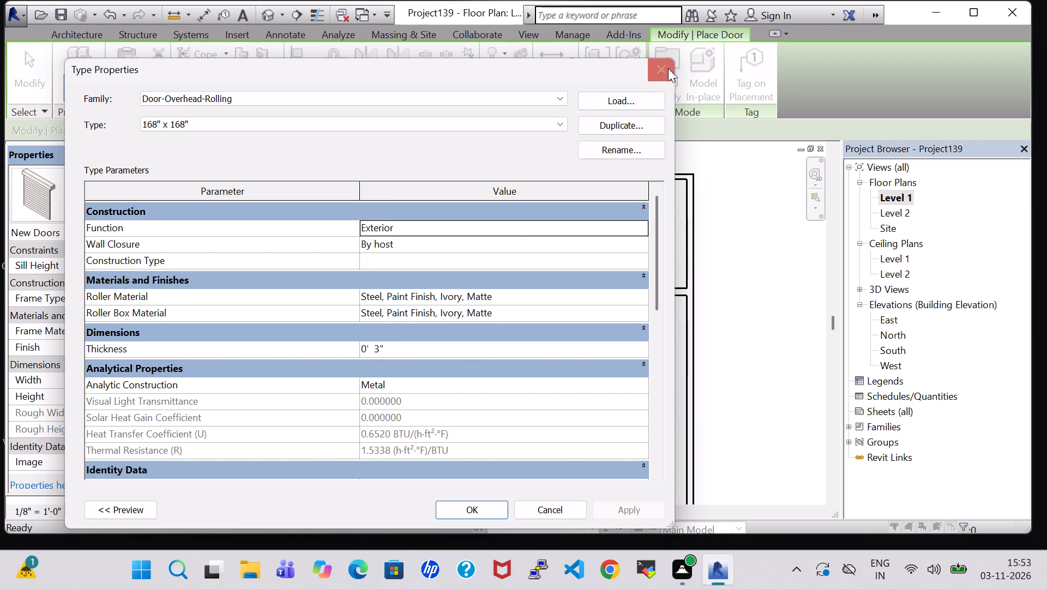
click(661, 75)
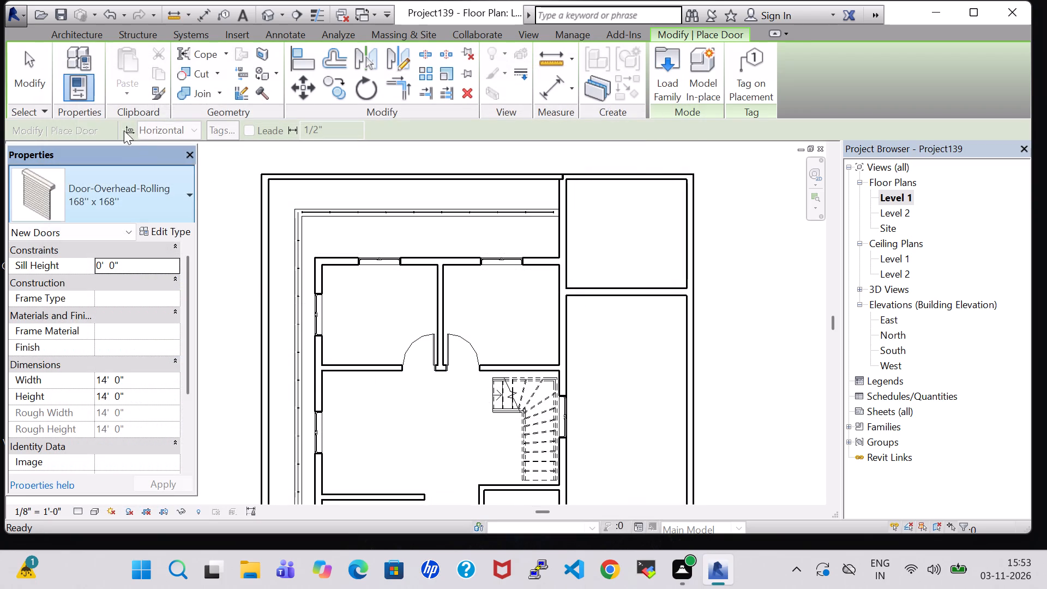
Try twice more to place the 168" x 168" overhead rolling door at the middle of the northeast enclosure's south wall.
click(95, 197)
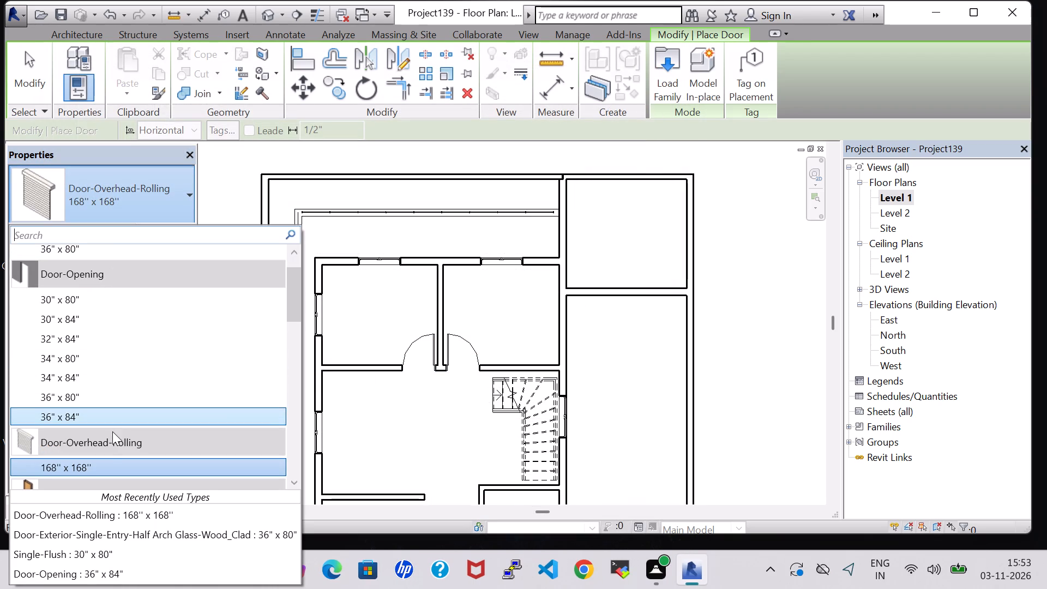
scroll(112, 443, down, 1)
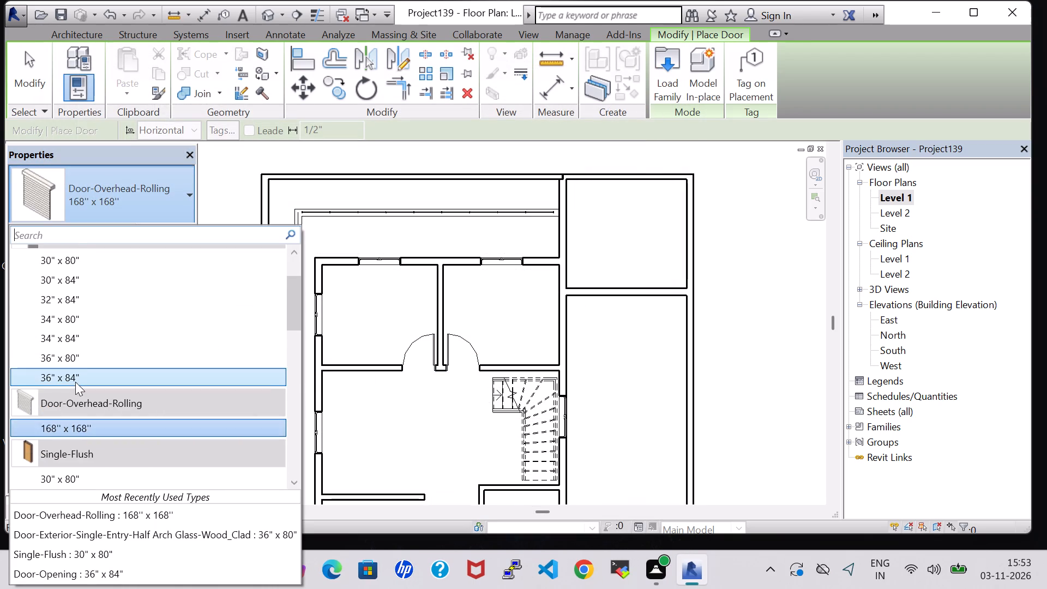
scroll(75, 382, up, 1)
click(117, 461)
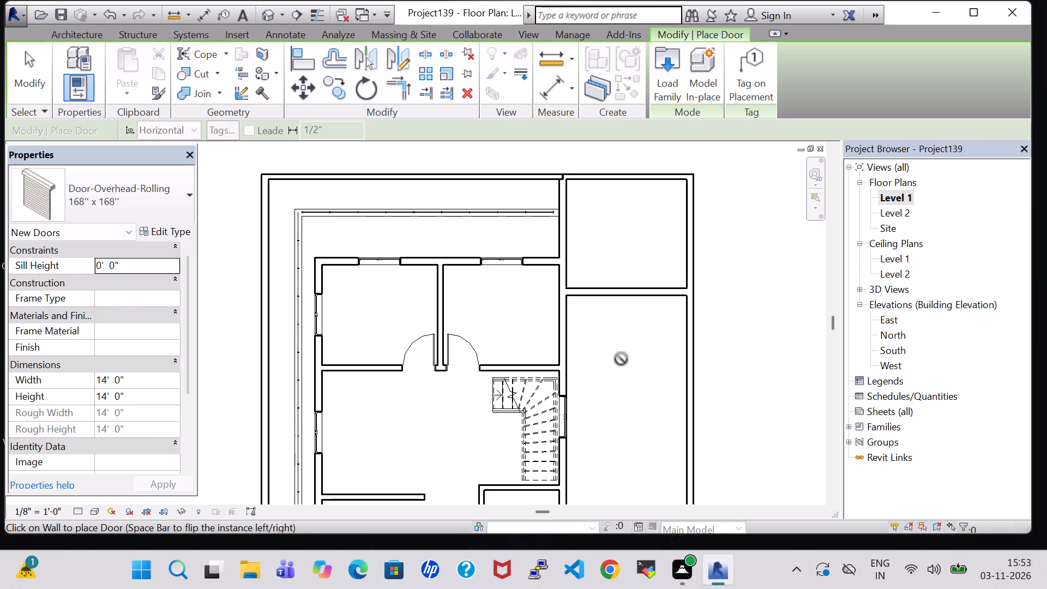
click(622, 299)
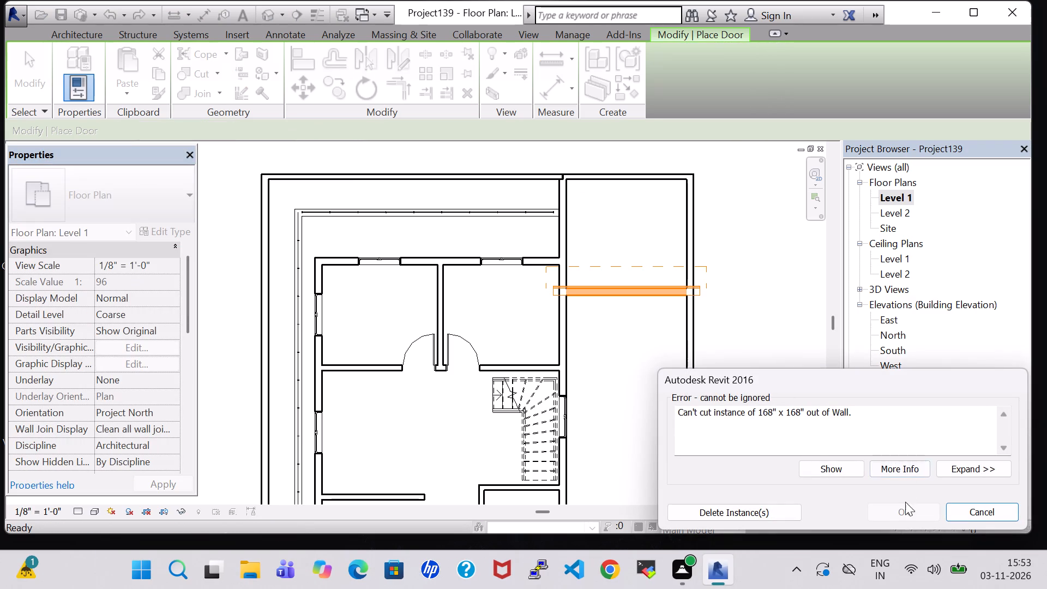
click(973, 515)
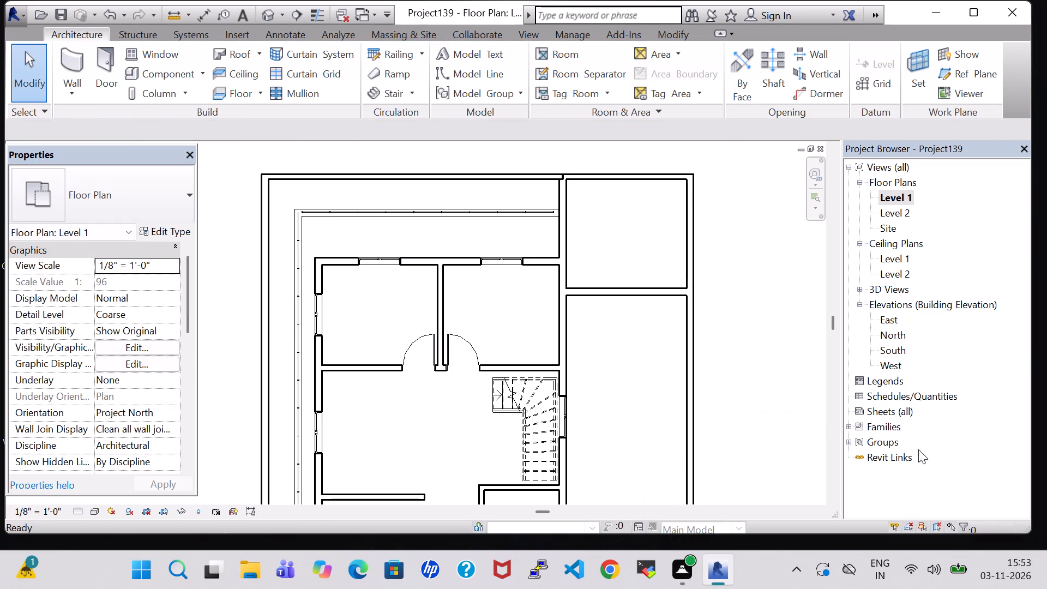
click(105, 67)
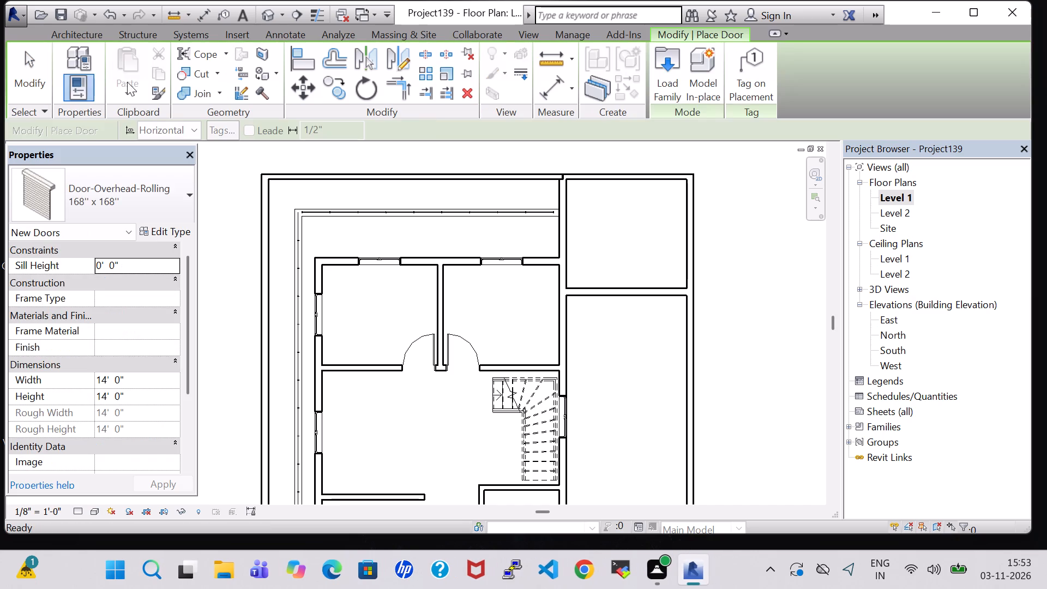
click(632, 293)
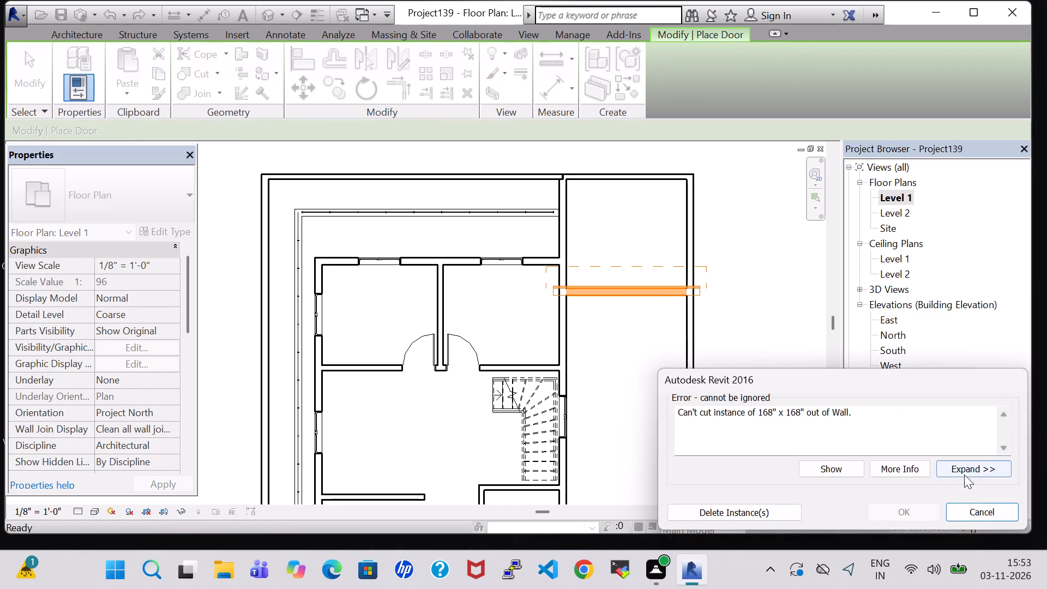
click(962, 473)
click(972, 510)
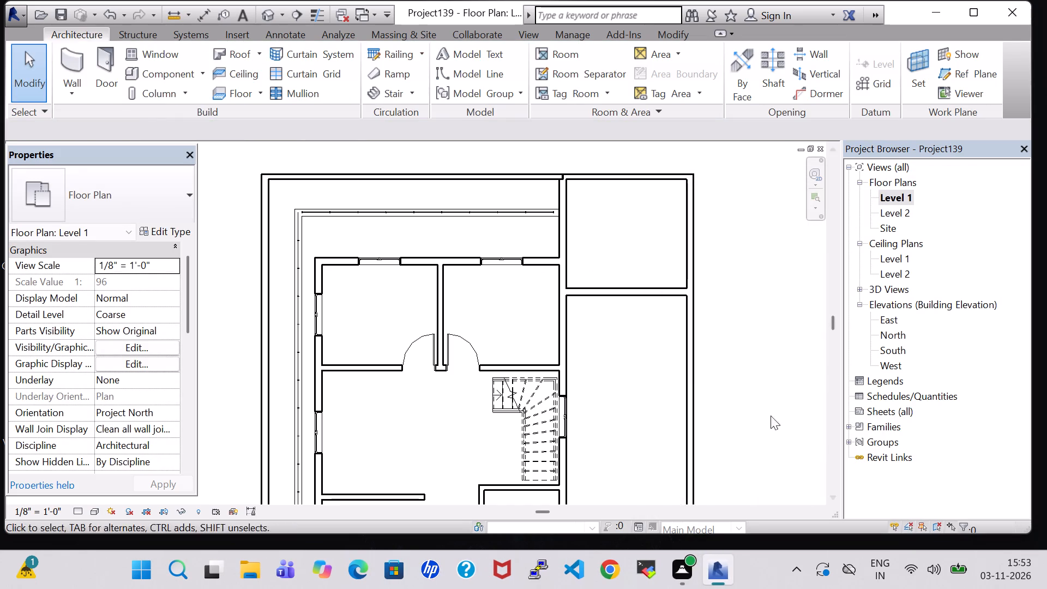
Load the Door-Overhead-Sectional family from the Doors folder of the US Imperial library.
click(100, 57)
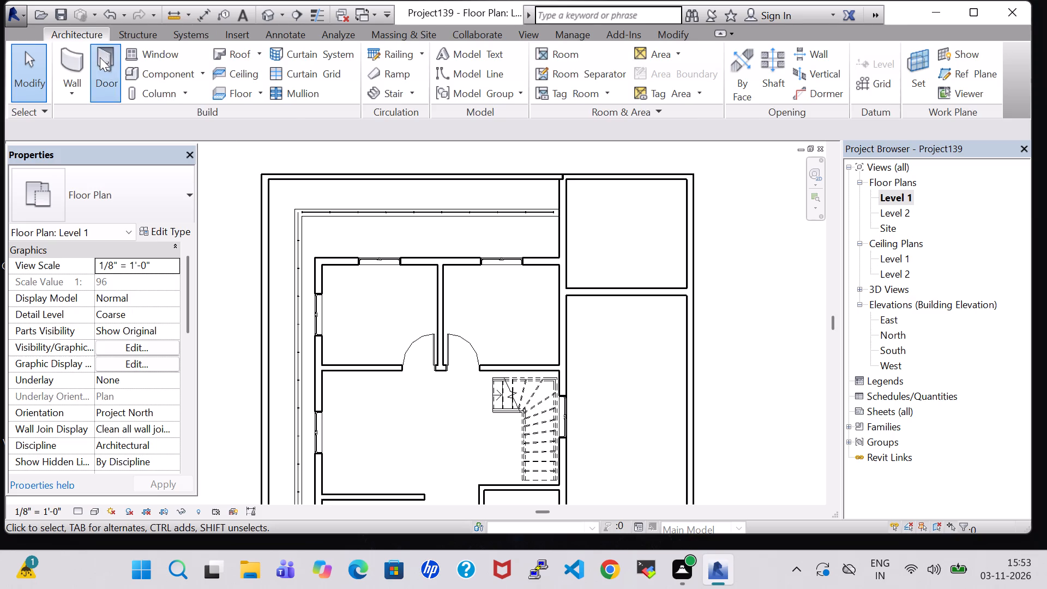
click(655, 73)
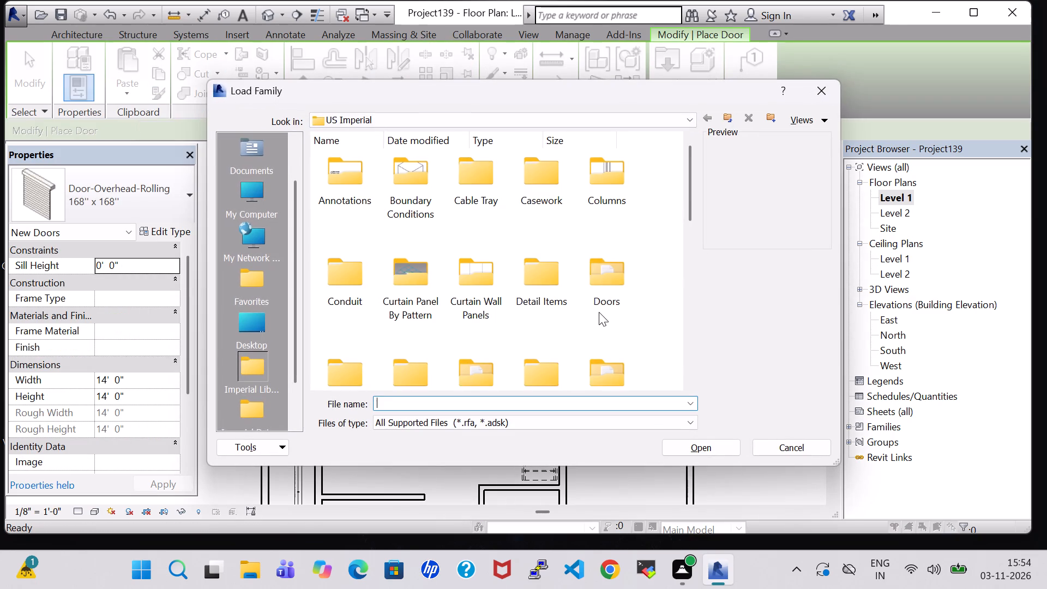
double_click(594, 294)
scroll(452, 335, down, 1)
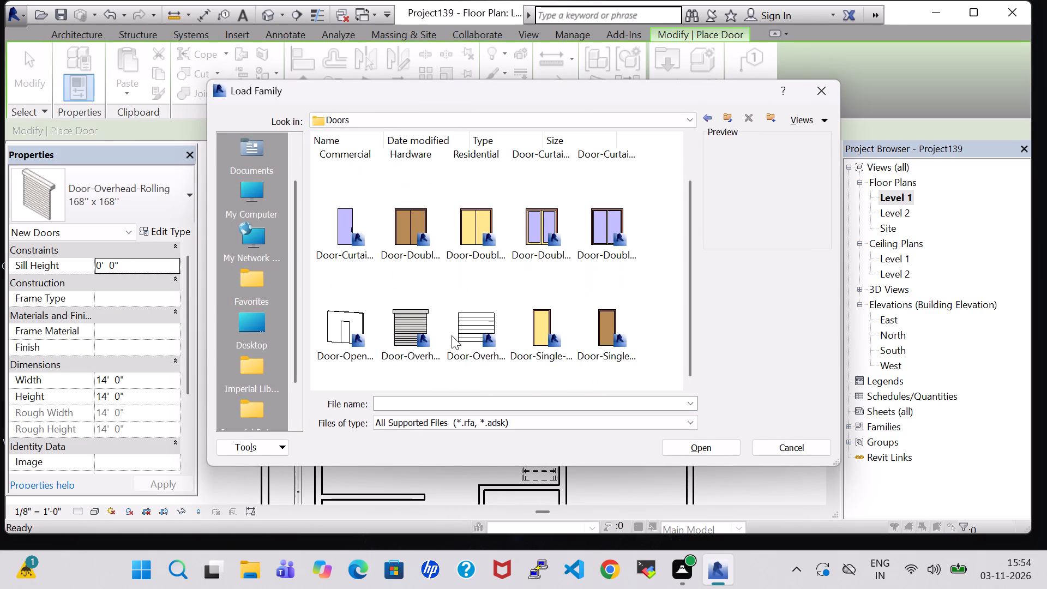
click(471, 332)
click(713, 447)
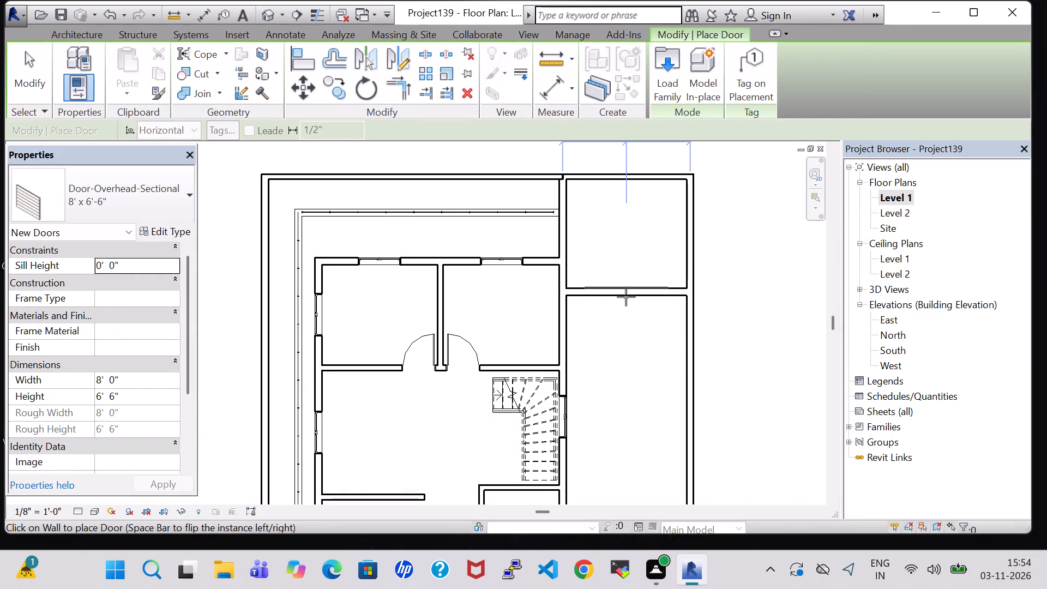
Place the 8' x 6'-6" overhead sectional door at the middle of the northeast enclosure's south wall.
click(626, 297)
key(Escape)
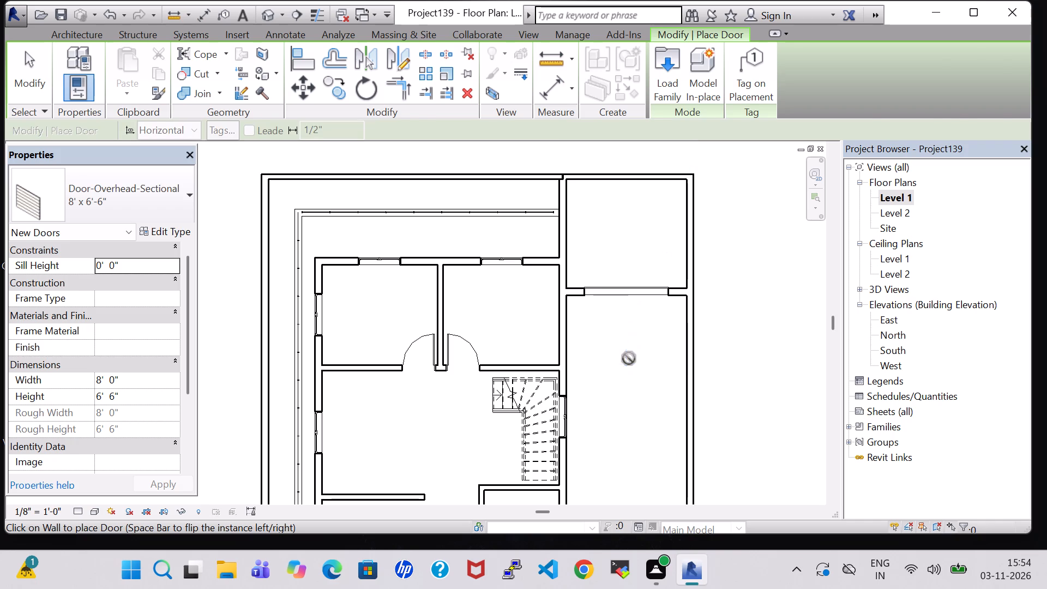
key(Escape)
Examine the new sectional door and its type properties in the 3D view, and return to the Level 1 floor plan.
click(263, 19)
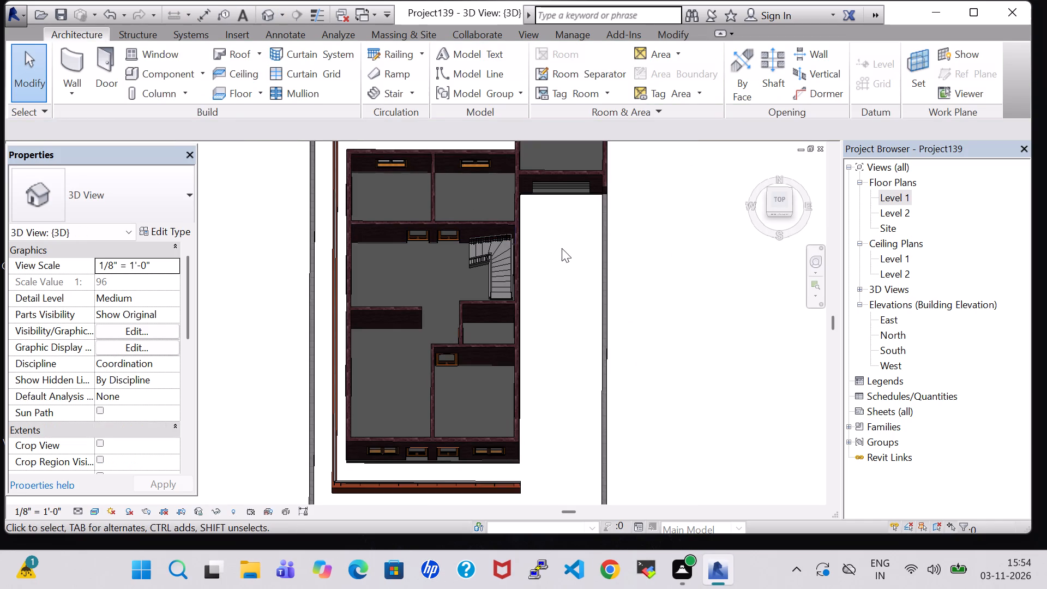
shift+middle_drag(564, 265, 561, 196)
scroll(554, 200, up, 7)
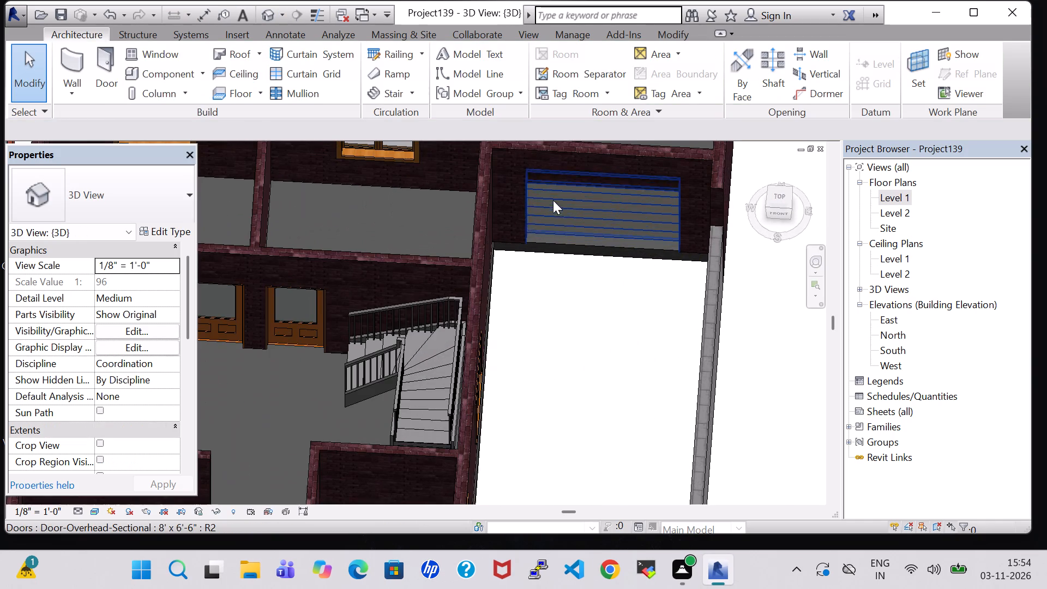
shift+middle_drag(599, 324, 609, 213)
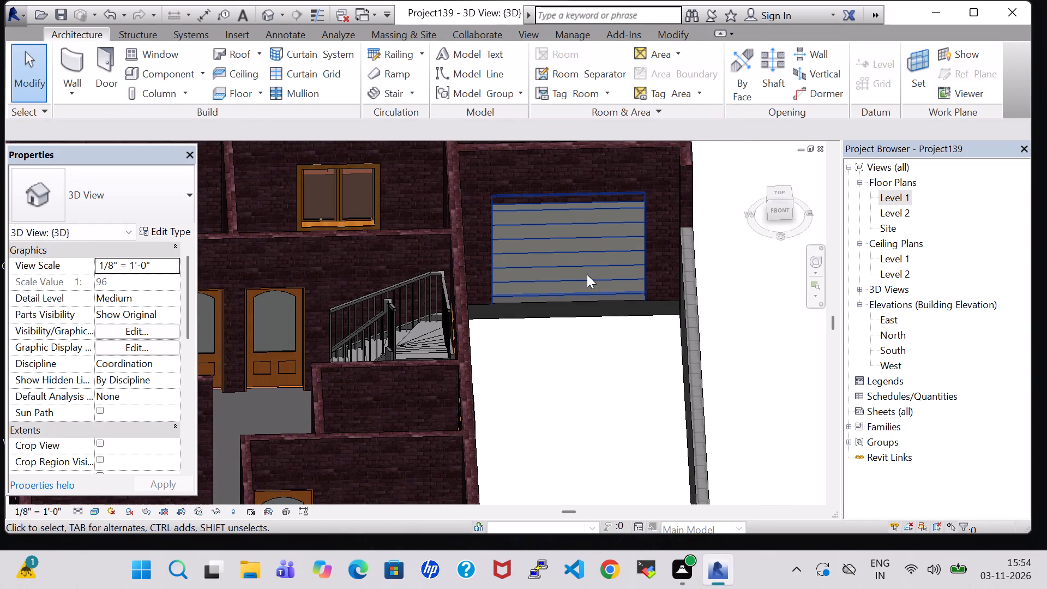
click(587, 274)
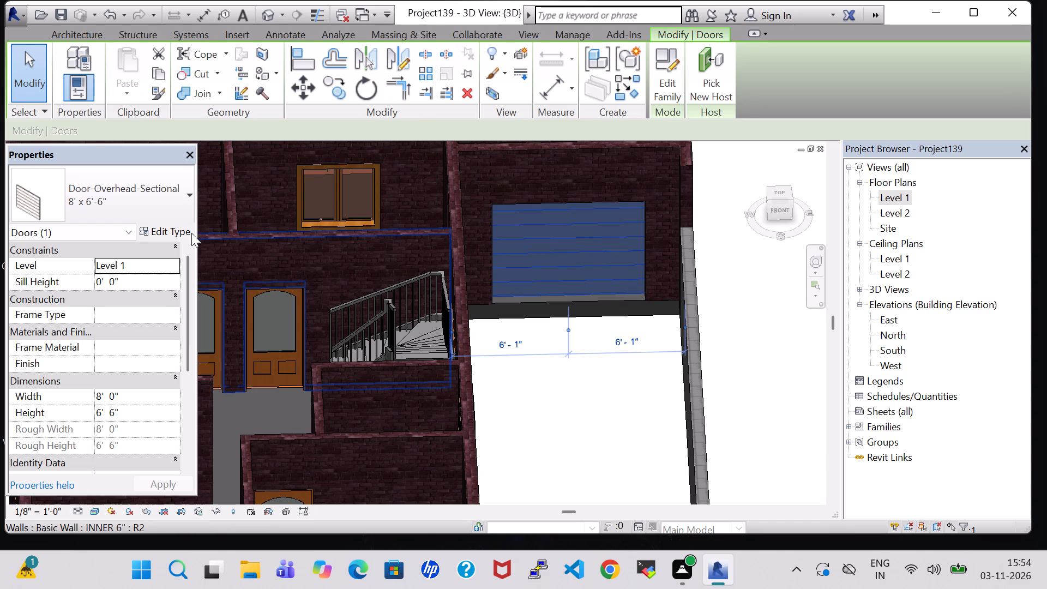
click(164, 228)
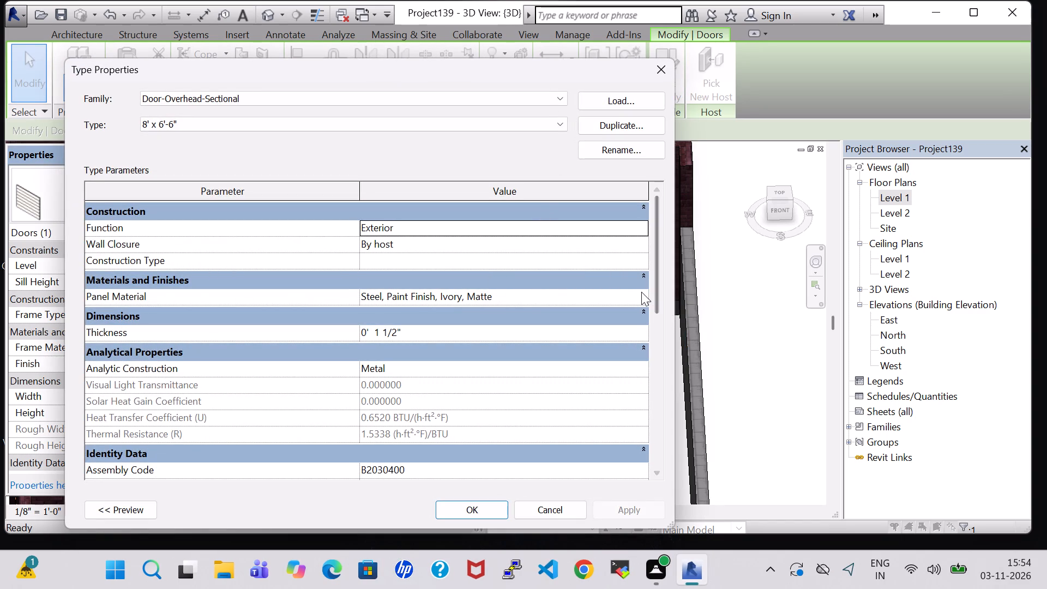
click(655, 77)
click(586, 470)
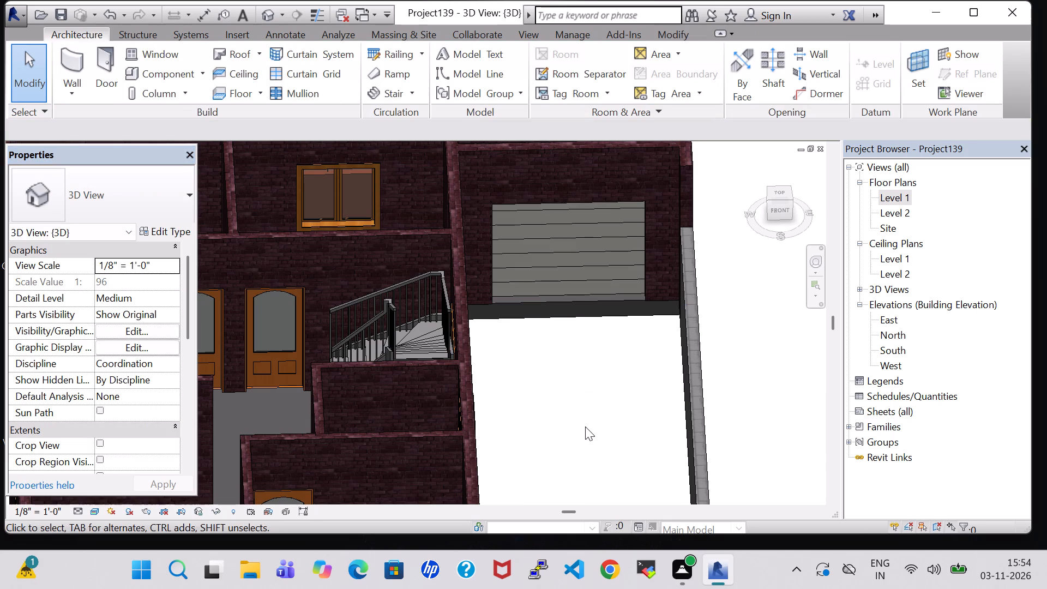
shift+middle_drag(565, 414, 562, 339)
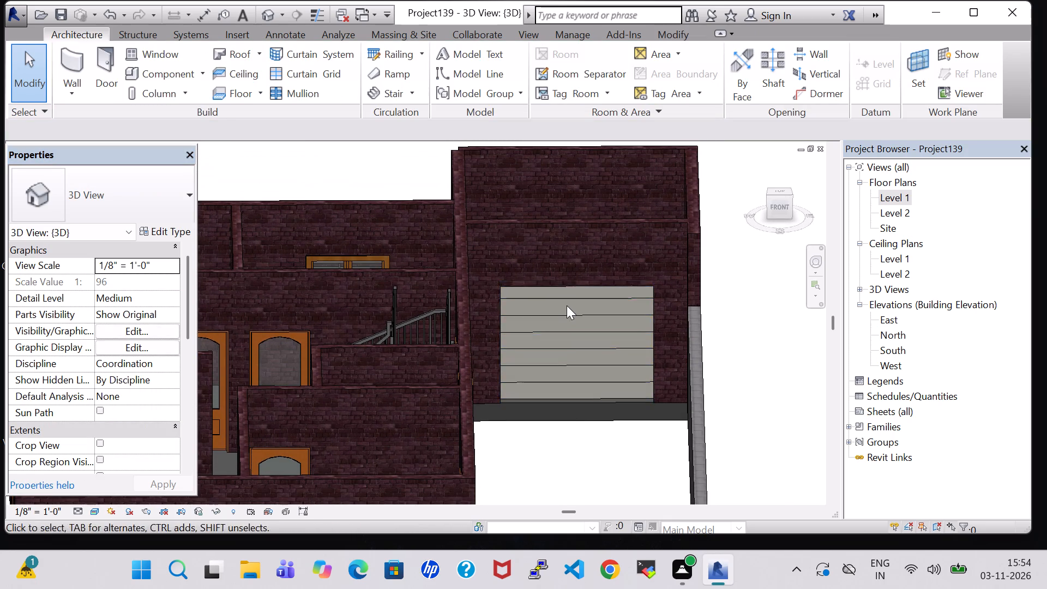
shift+middle_drag(590, 243, 576, 428)
scroll(587, 384, down, 5)
middle_drag(600, 344, 598, 426)
scroll(598, 419, down, 2)
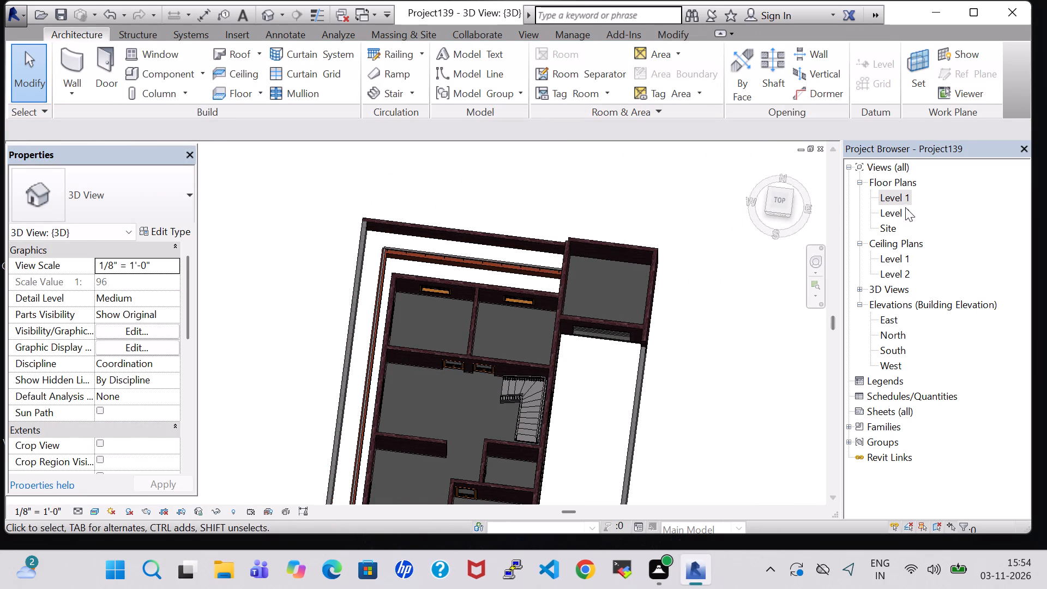
double_click(901, 201)
Create a toposurface at 0' 0" elevation over the strip between the house's north wall and the north boundary wall.
scroll(646, 291, down, 3)
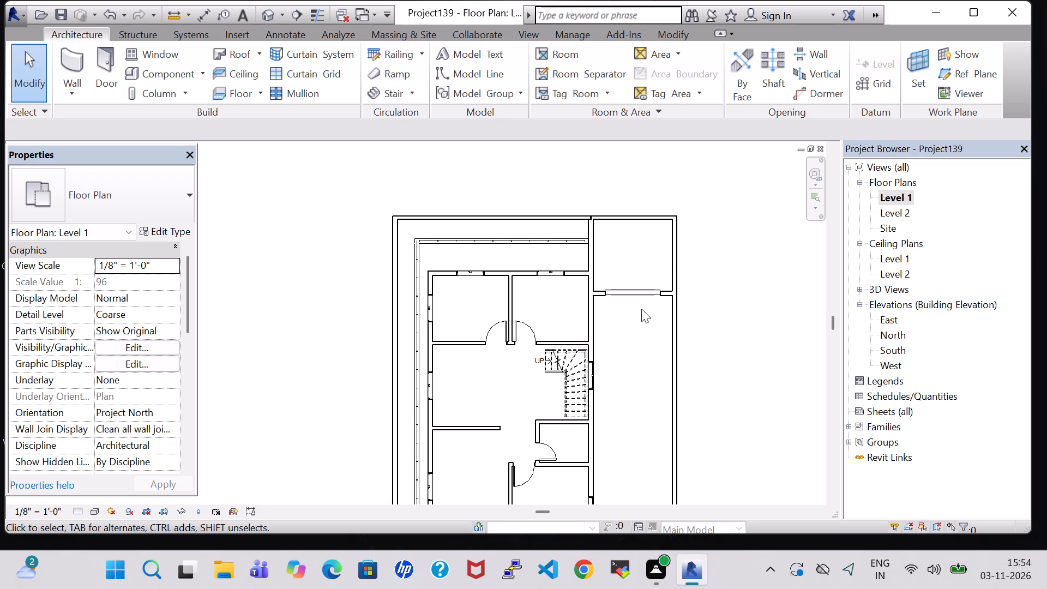
scroll(637, 337, down, 2)
middle_drag(627, 375, 624, 269)
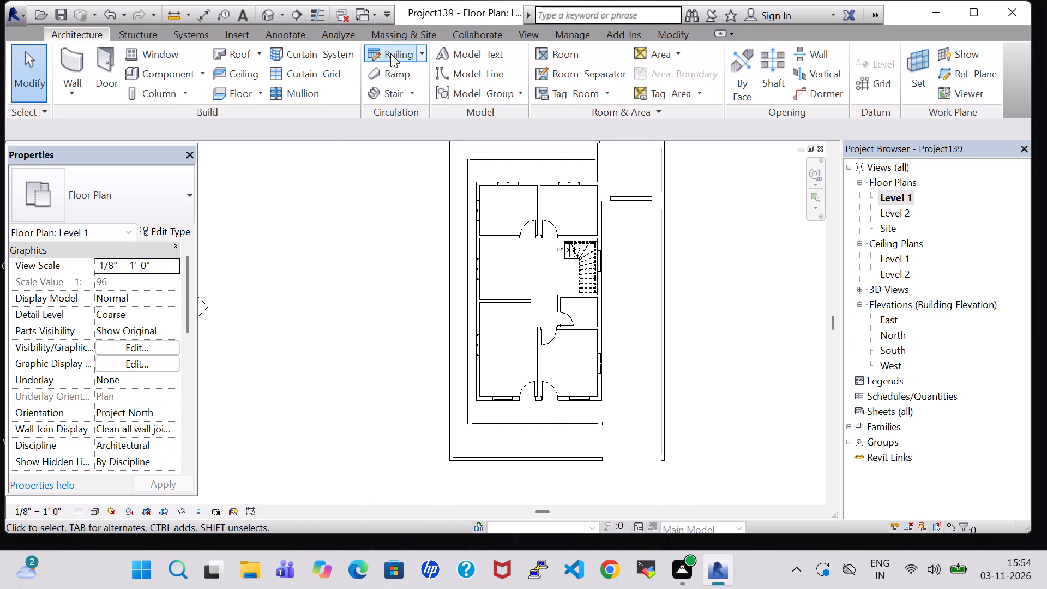
click(400, 33)
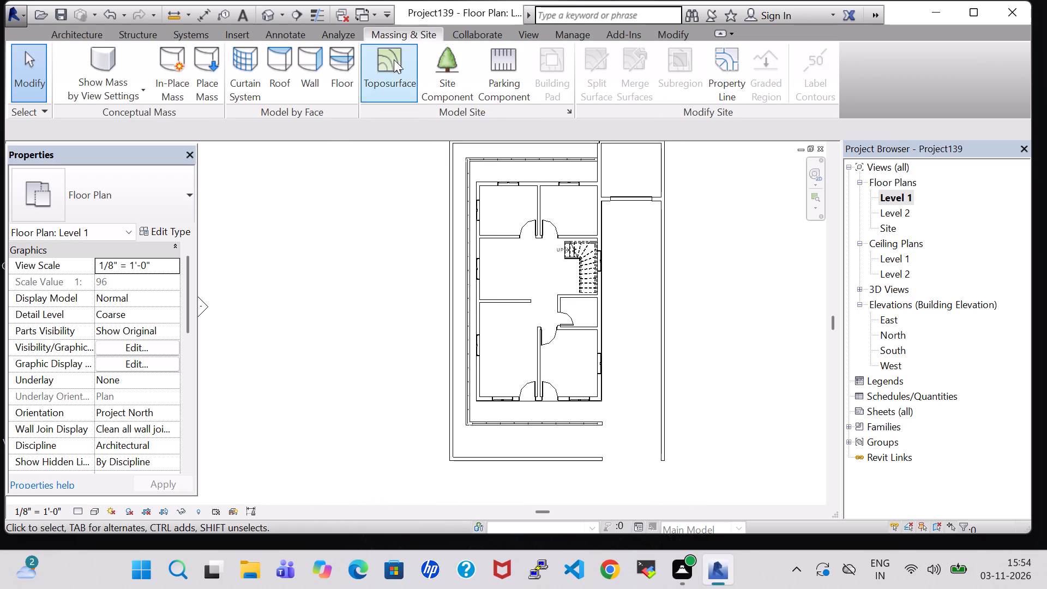
click(390, 59)
middle_drag(586, 173, 586, 197)
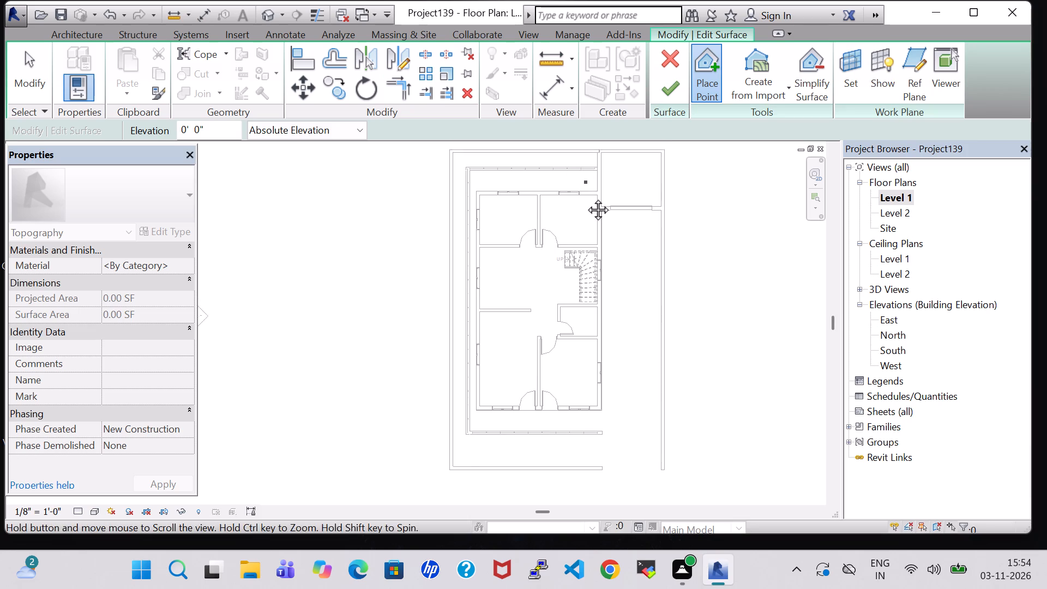
middle_drag(586, 197, 589, 243)
scroll(589, 226, up, 3)
click(616, 199)
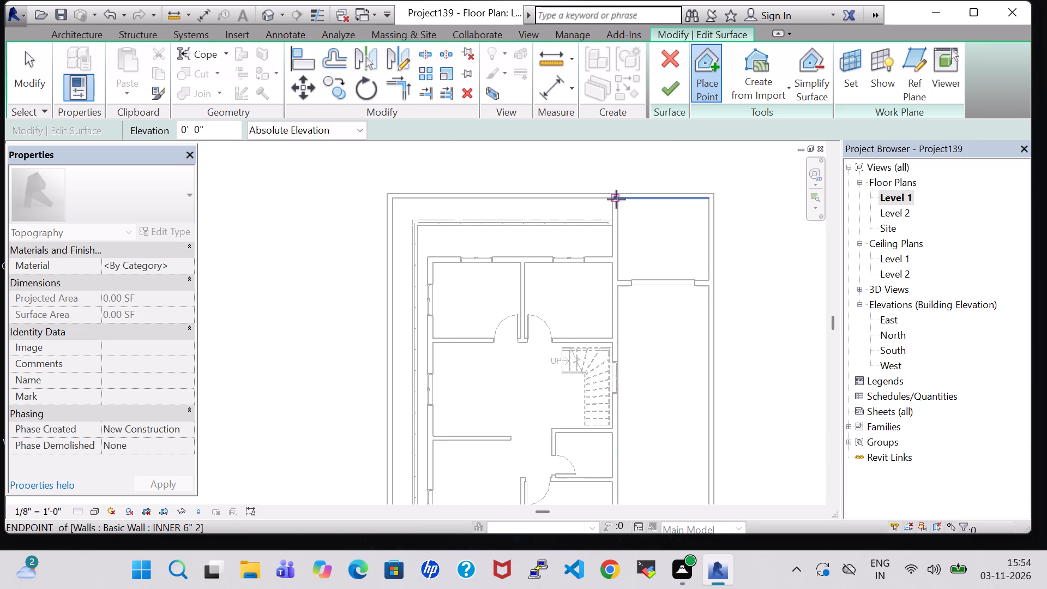
scroll(617, 263, up, 6)
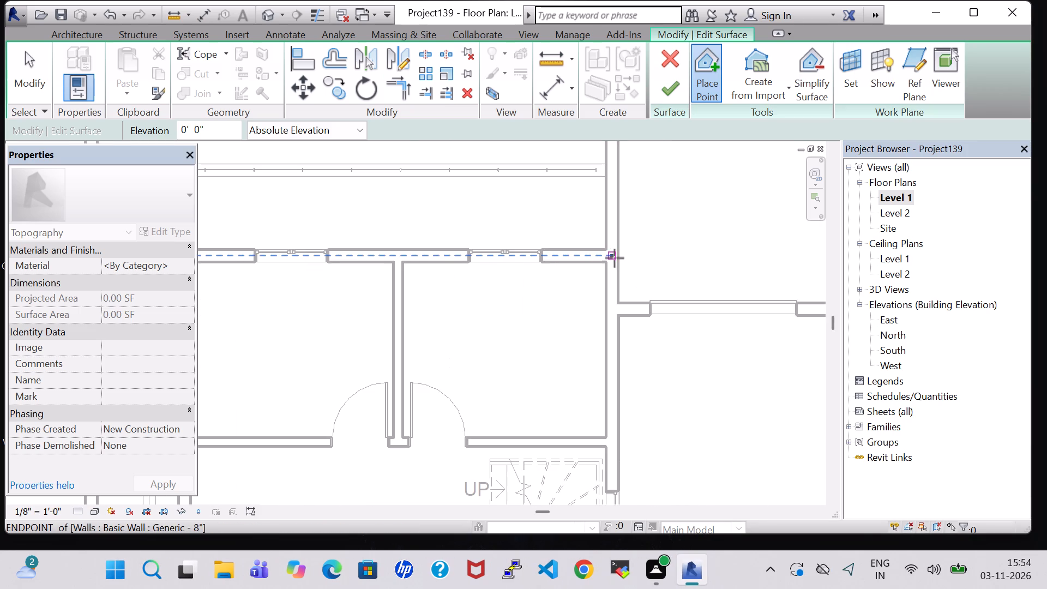
click(615, 260)
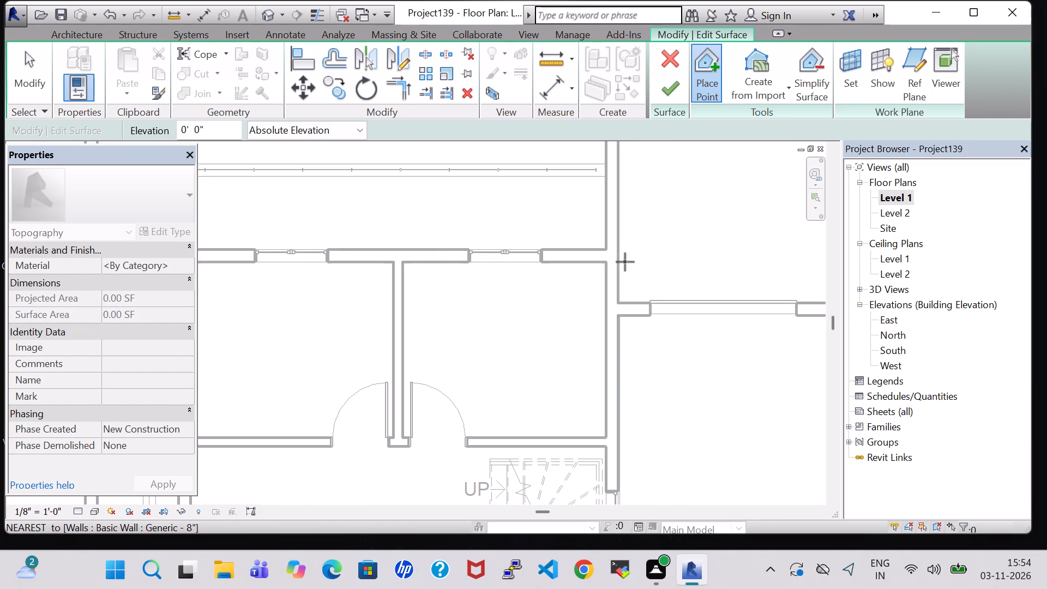
click(617, 249)
middle_drag(270, 244, 538, 272)
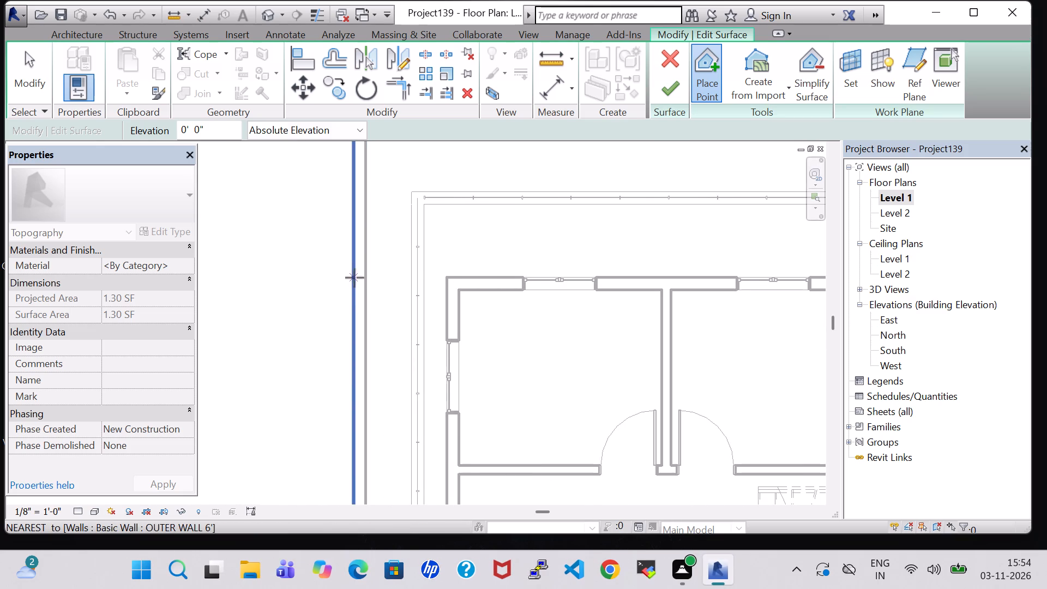
click(355, 278)
middle_drag(366, 191, 368, 267)
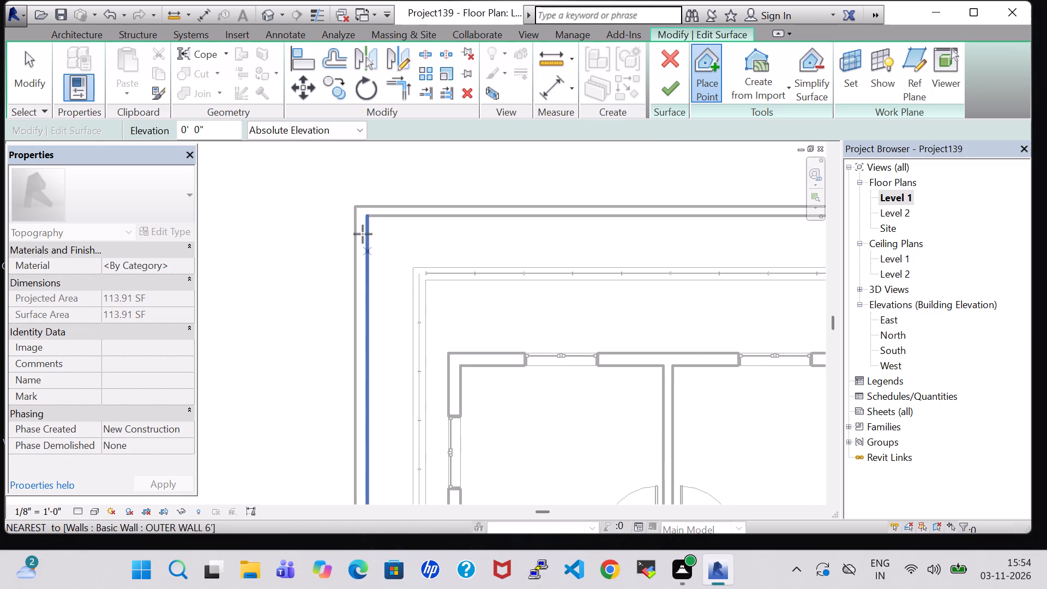
click(353, 208)
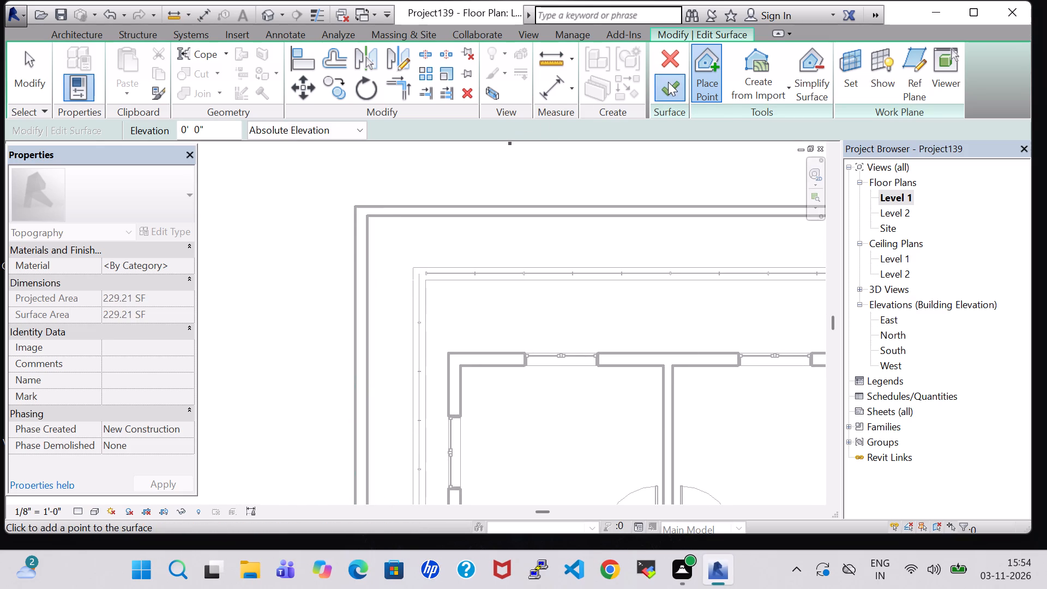
click(668, 82)
Examine the new north toposurface strip in the 3D view from above.
click(263, 8)
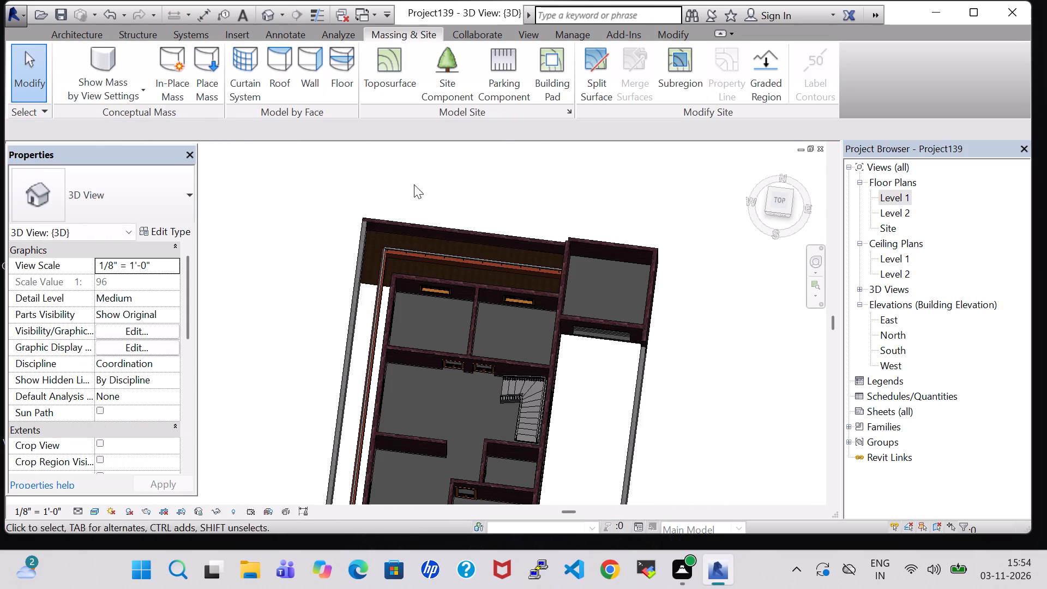
shift+middle_drag(514, 201, 510, 332)
shift+scroll(510, 328, up, 1)
middle_drag(517, 290, 513, 261)
shift+scroll(517, 290, up, 1)
middle_drag(555, 255, 483, 205)
shift+scroll(483, 205, up, 1)
middle_drag(549, 443, 611, 413)
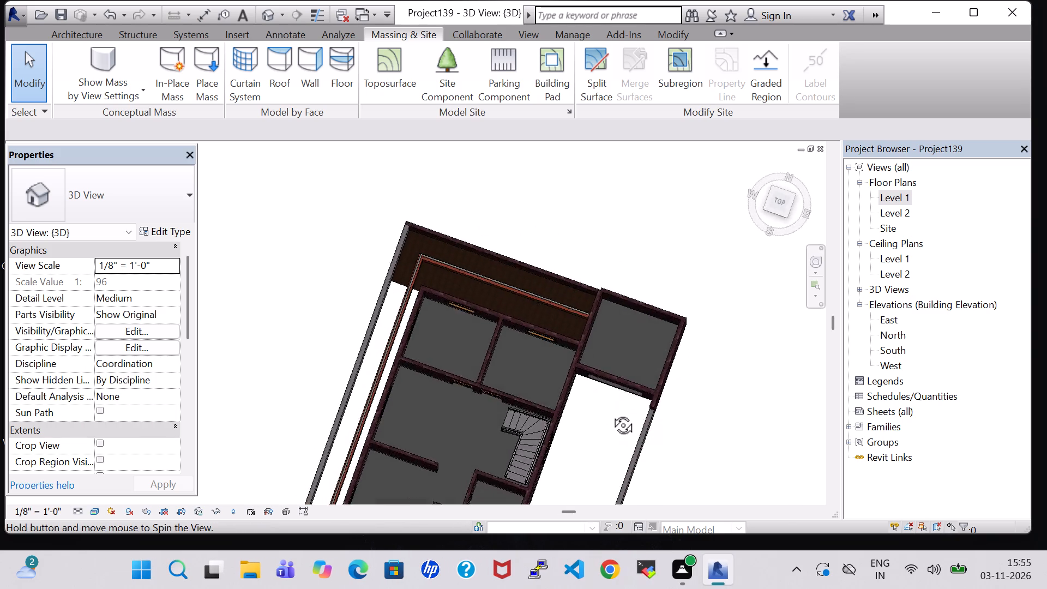
middle_drag(611, 413, 658, 386)
middle_drag(583, 398, 569, 412)
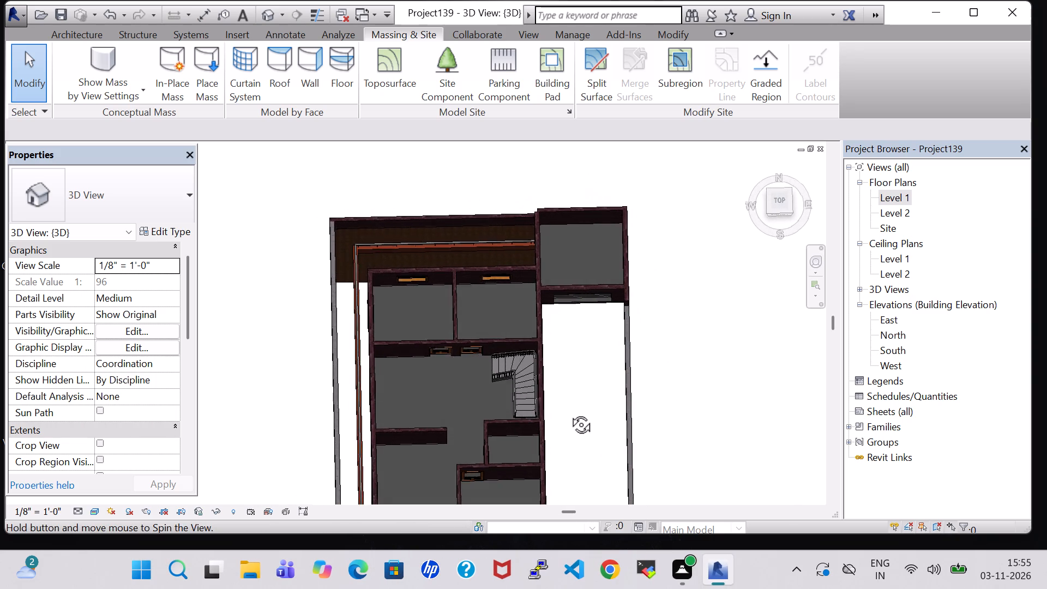
middle_drag(569, 412, 565, 430)
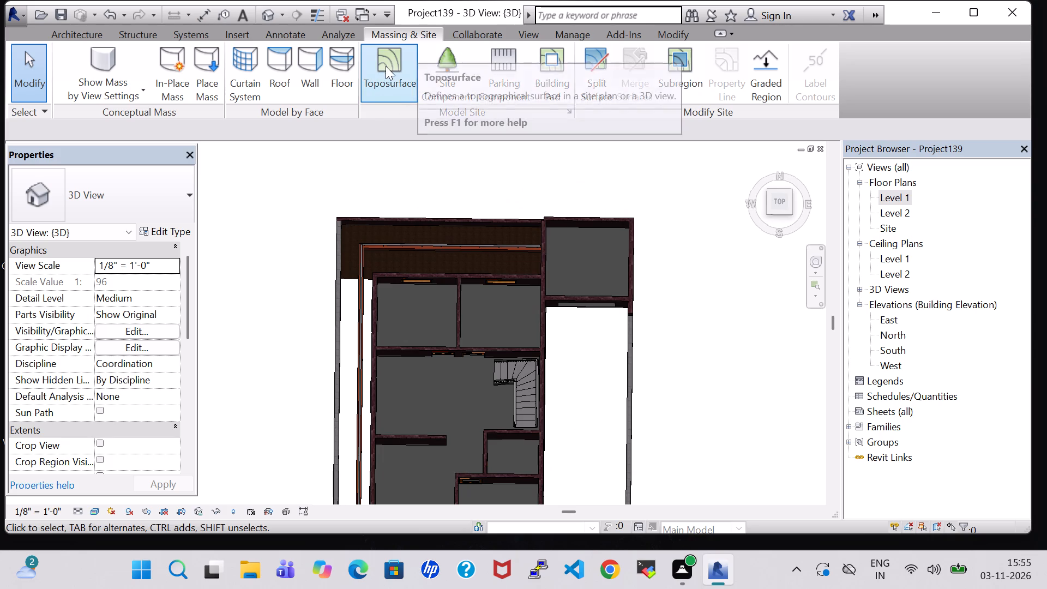
On Level 1, create a toposurface at 0' 0" elevation between the house's west wall and the west boundary wall, spanning the house's length.
double_click(905, 196)
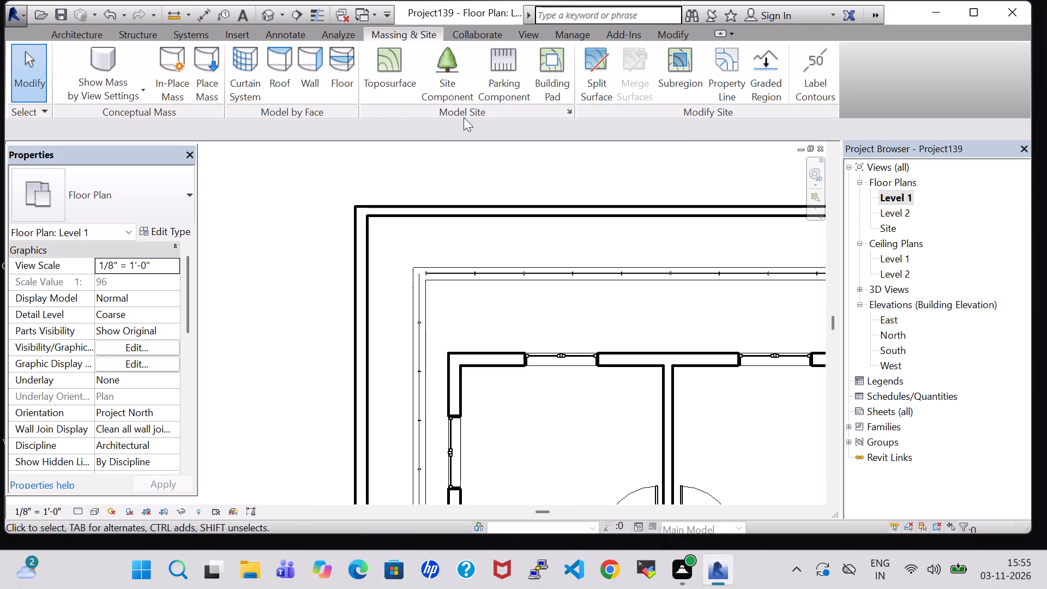
click(399, 72)
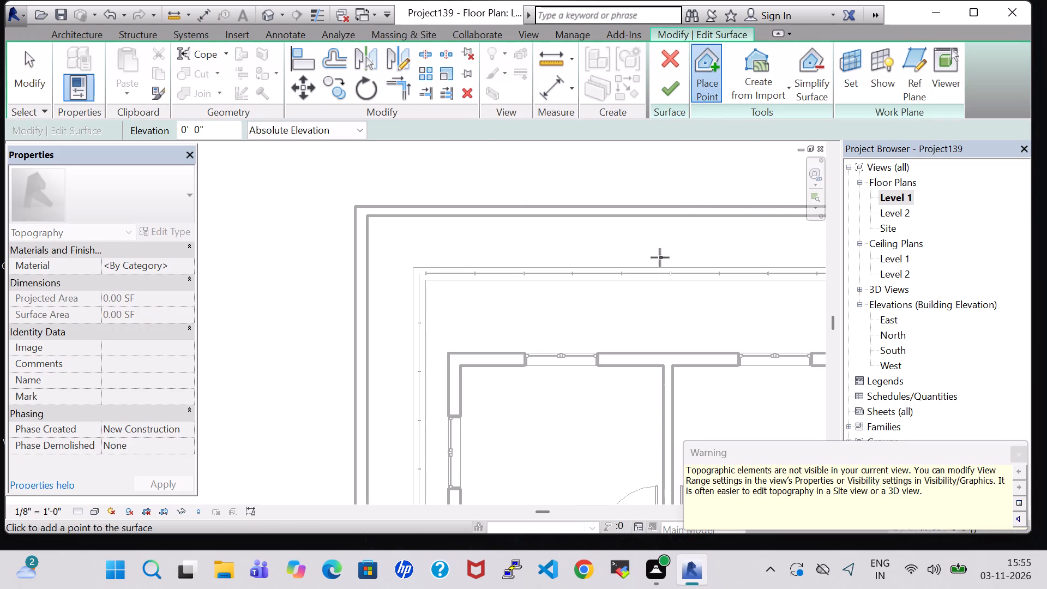
click(713, 80)
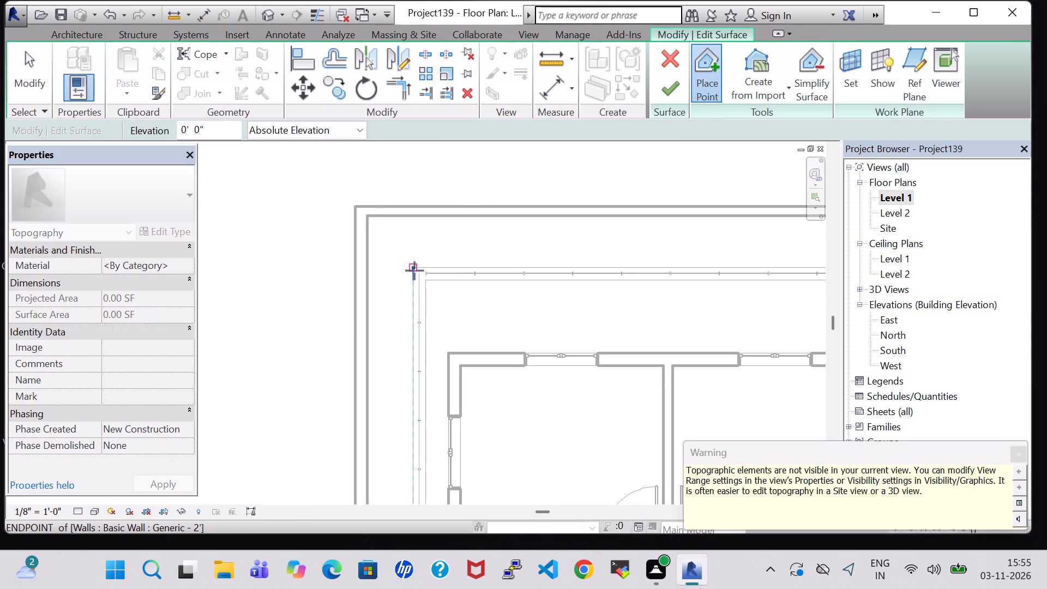
scroll(414, 271, up, 1)
scroll(435, 296, down, 2)
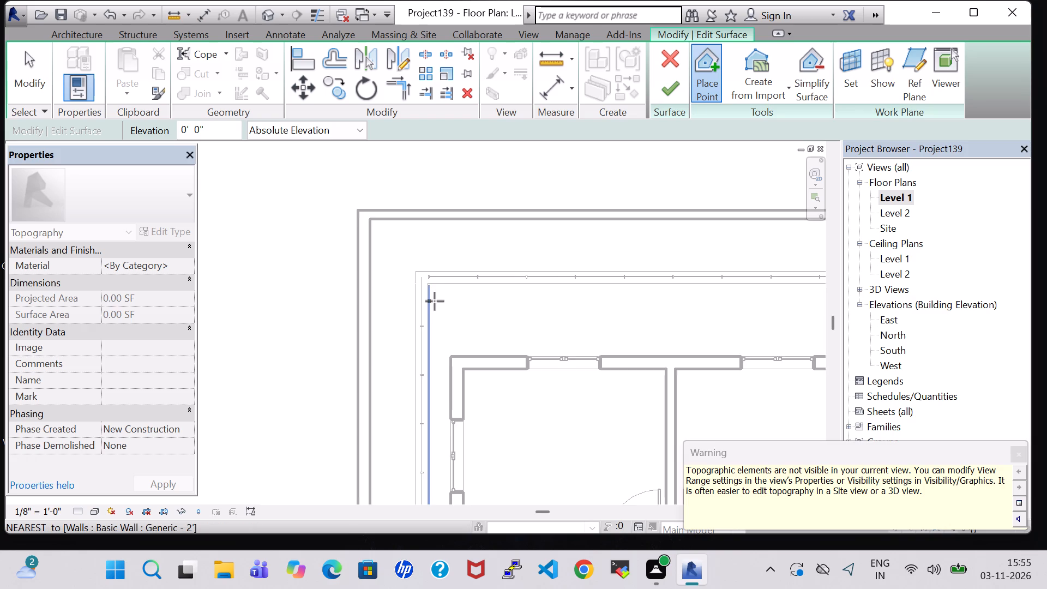
scroll(435, 301, down, 3)
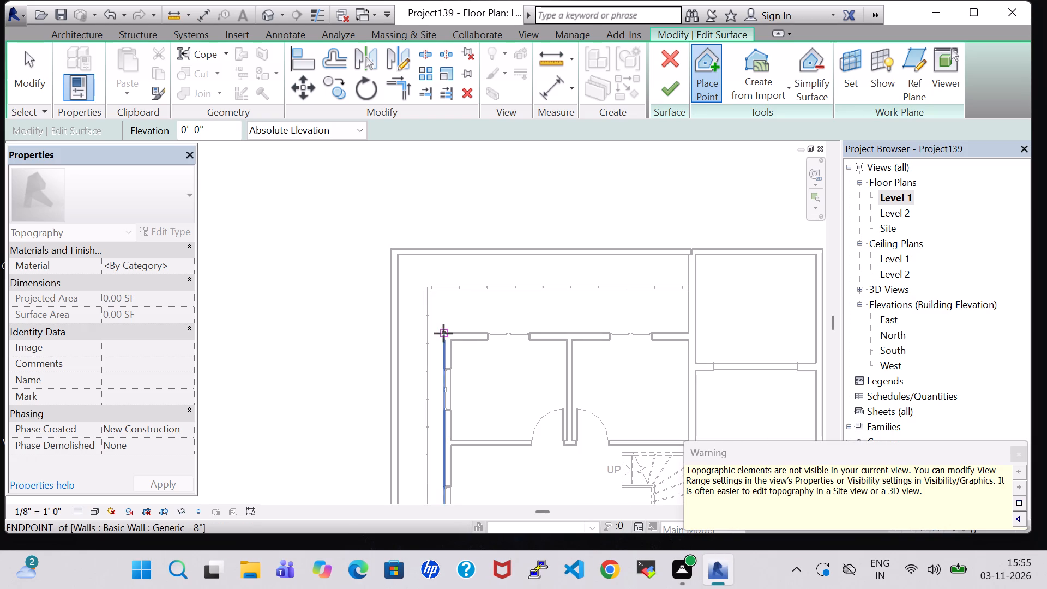
scroll(442, 332, up, 8)
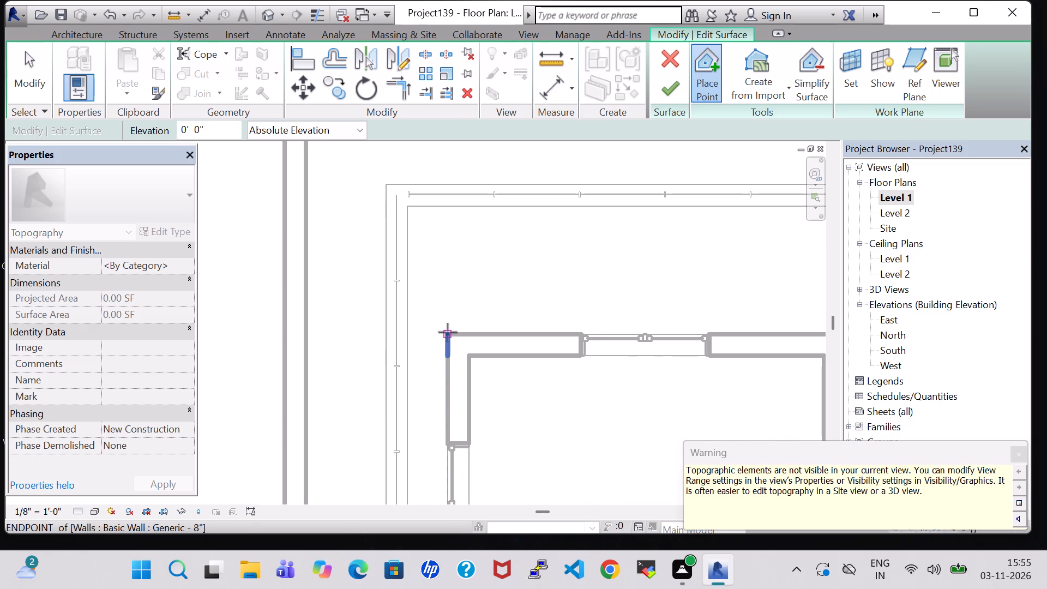
click(448, 332)
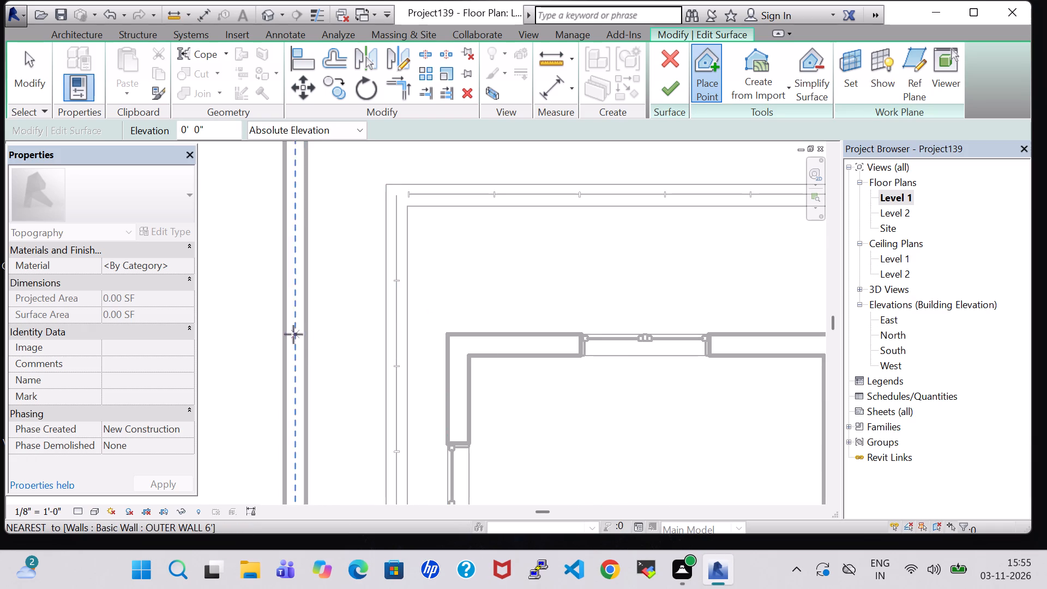
click(286, 334)
scroll(360, 405, down, 5)
middle_drag(360, 404, 364, 351)
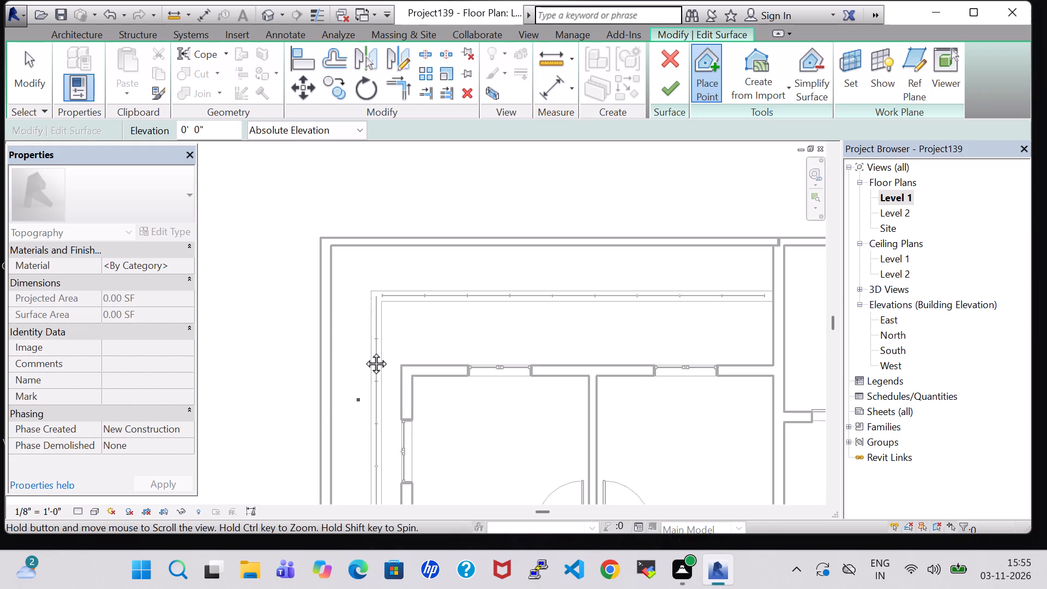
middle_drag(364, 351, 373, 175)
middle_drag(374, 384, 366, 163)
middle_drag(366, 404, 426, 105)
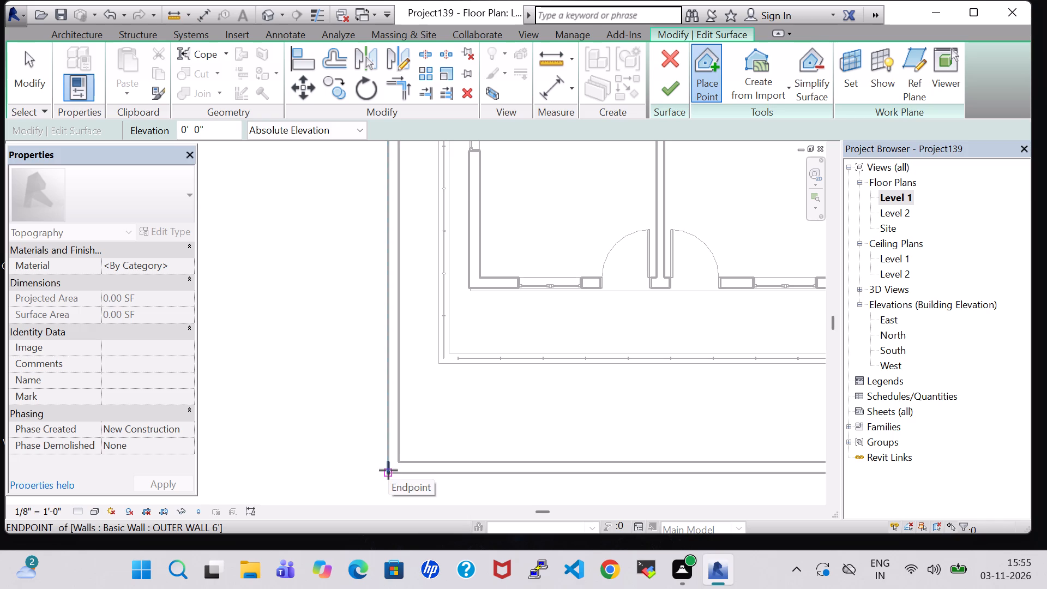
click(470, 288)
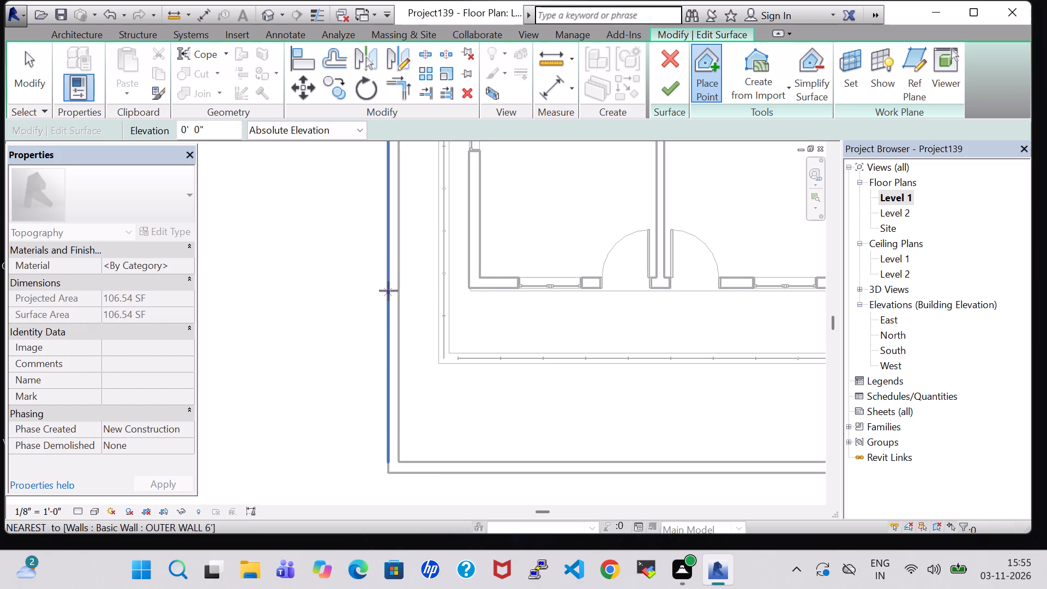
click(388, 291)
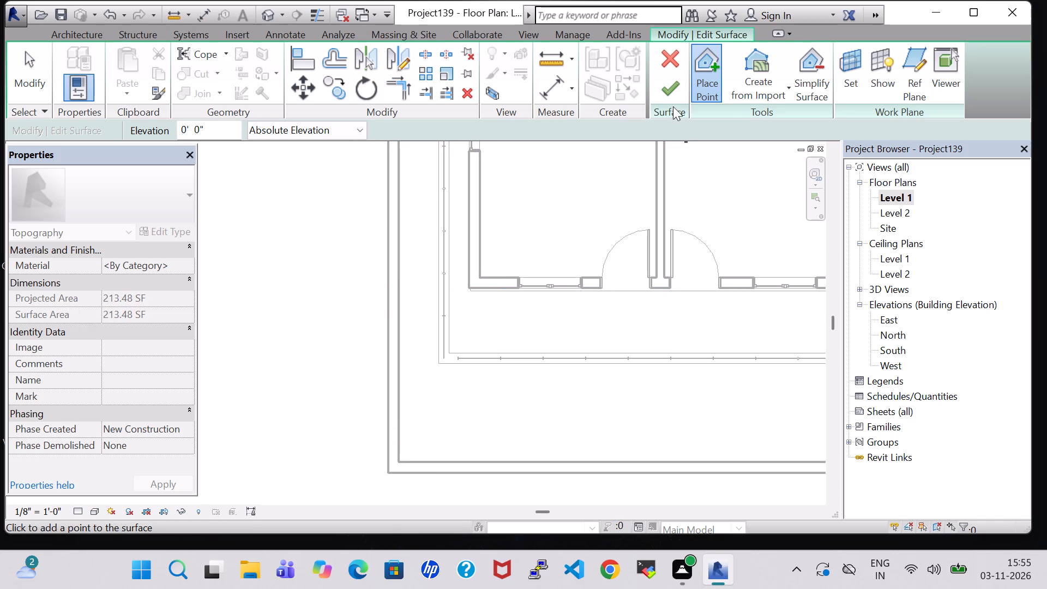
click(671, 97)
On Level 1, create a toposurface at 0' 0" elevation between the house's south wall and the south boundary wall, spanning west to east boundary walls.
click(265, 24)
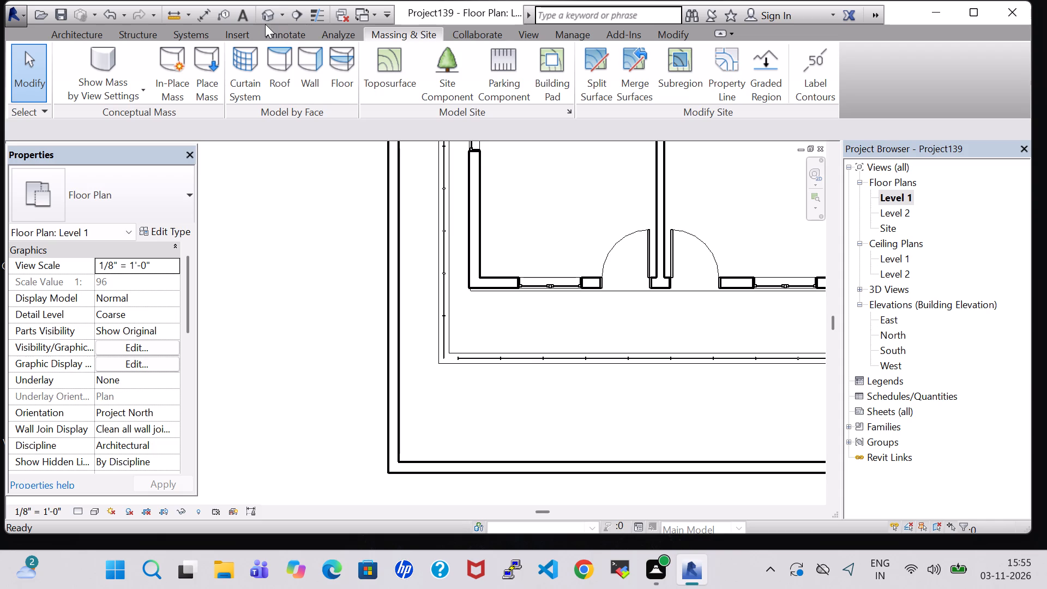
click(270, 10)
middle_drag(408, 355, 435, 205)
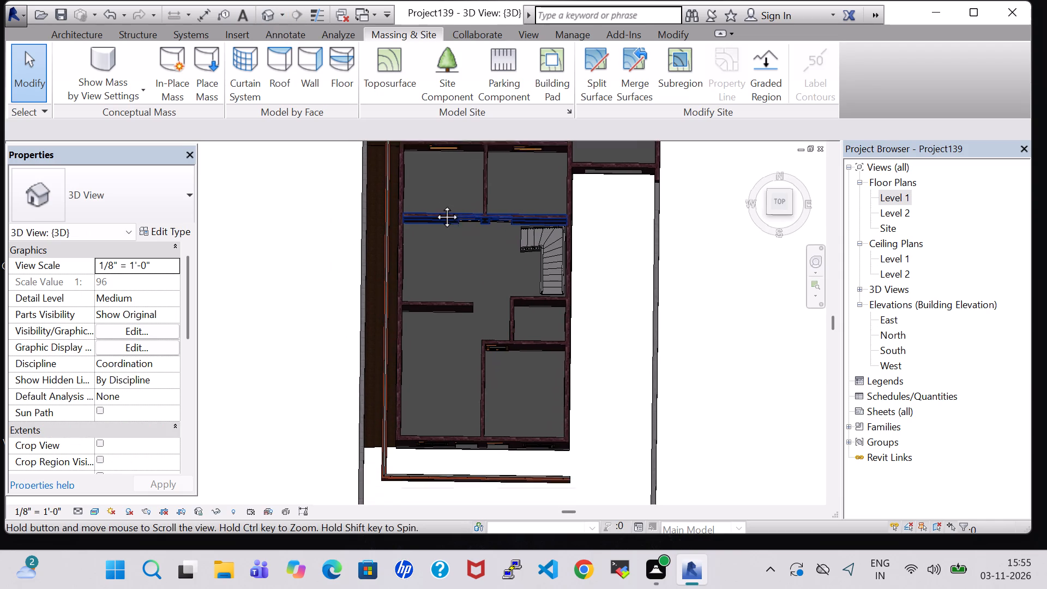
middle_drag(435, 205, 434, 189)
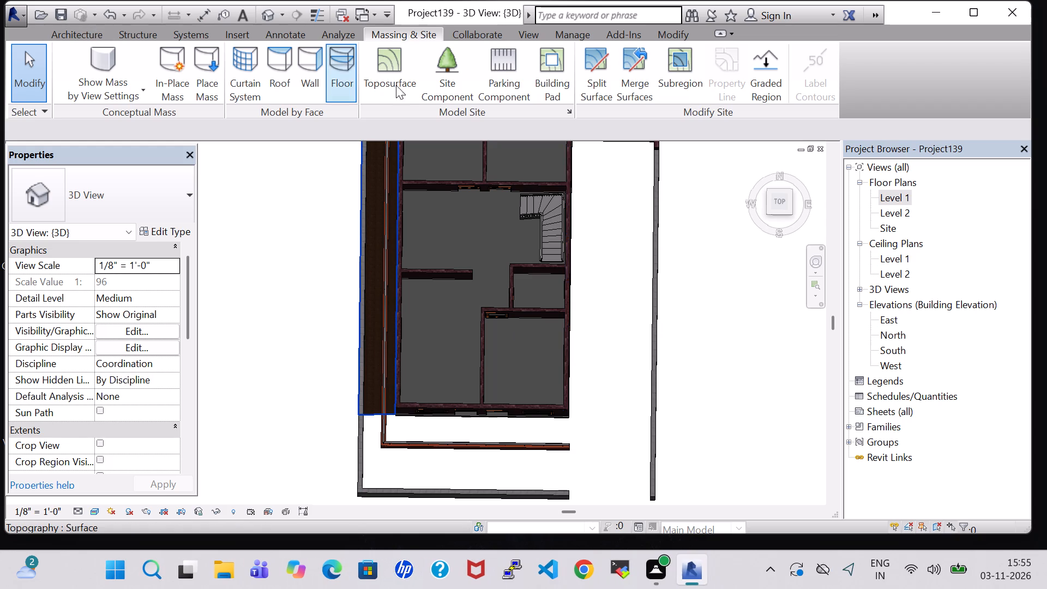
click(390, 68)
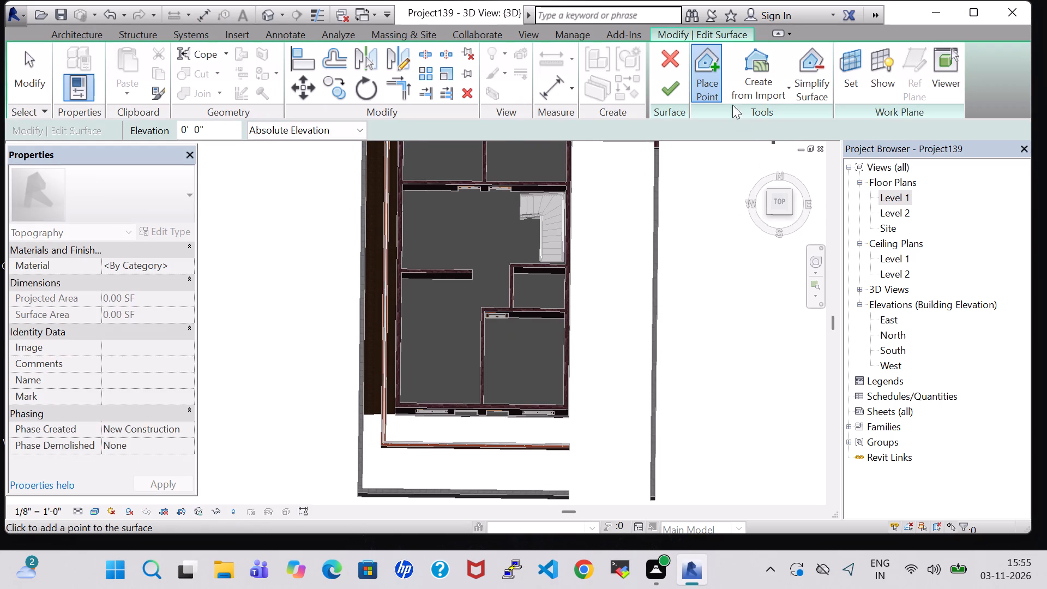
double_click(898, 195)
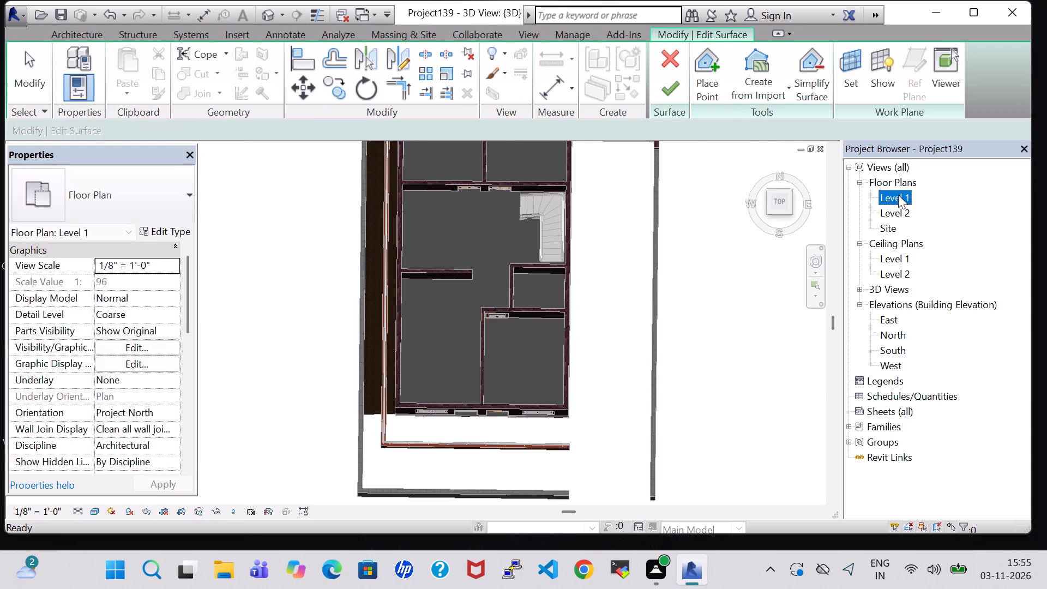
click(706, 81)
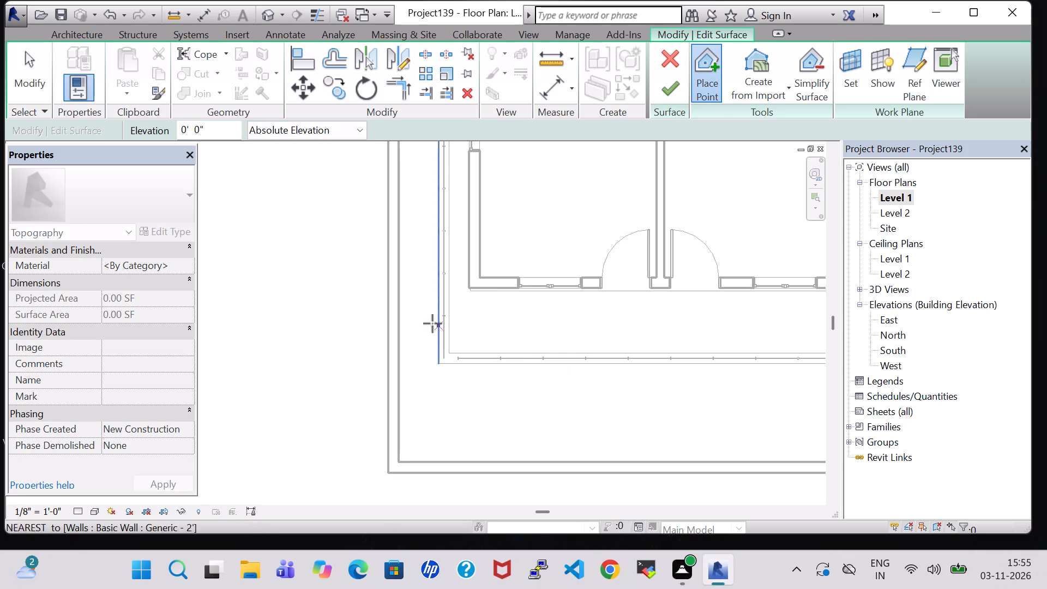
click(399, 290)
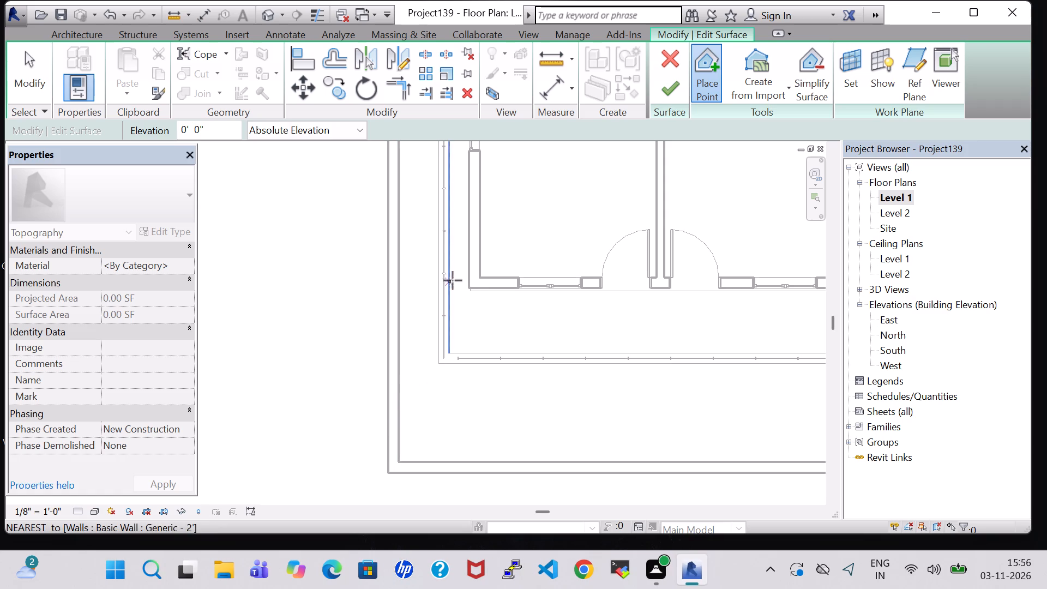
click(390, 291)
middle_drag(437, 311, 436, 176)
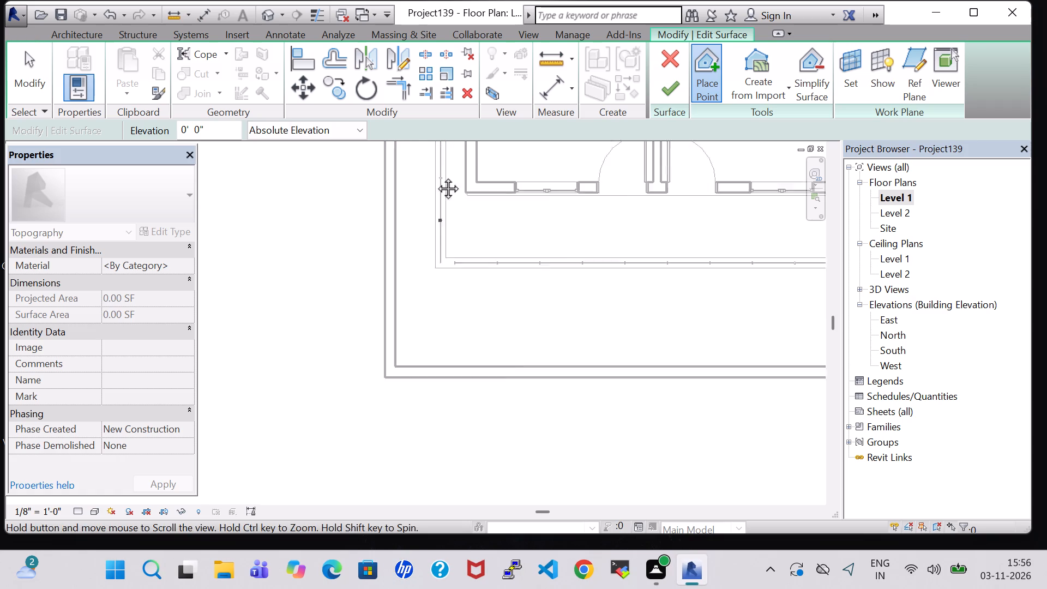
middle_drag(436, 176, 443, 130)
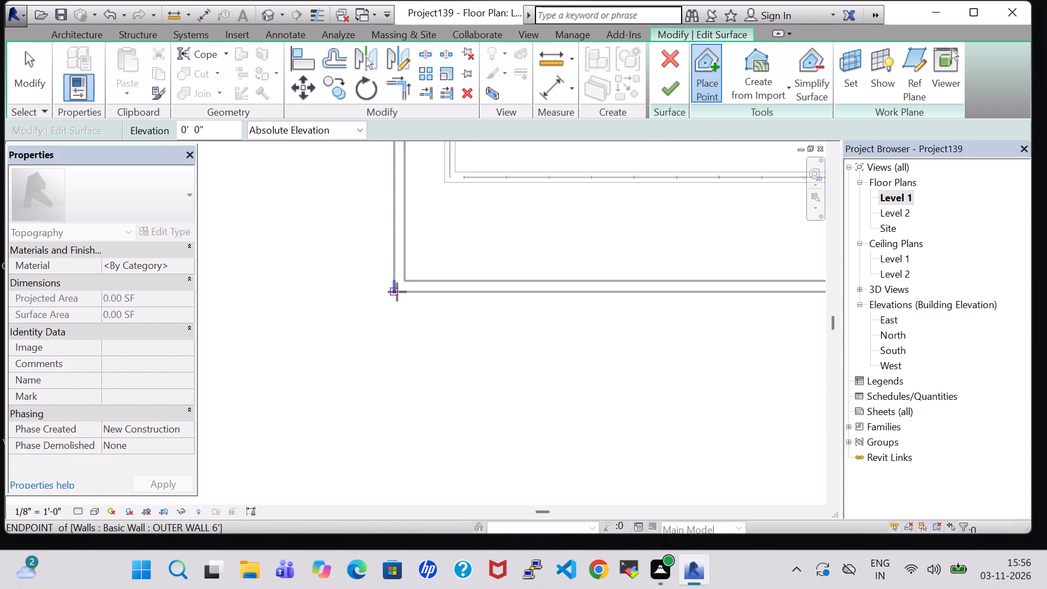
click(397, 292)
middle_drag(564, 267, 368, 305)
middle_drag(659, 302, 468, 306)
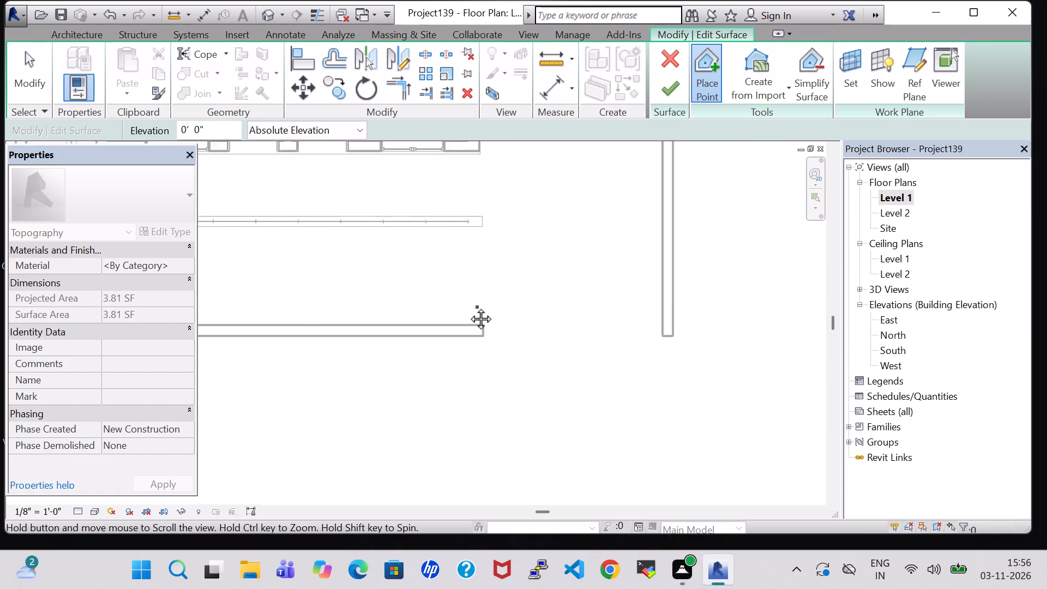
middle_drag(468, 306, 450, 304)
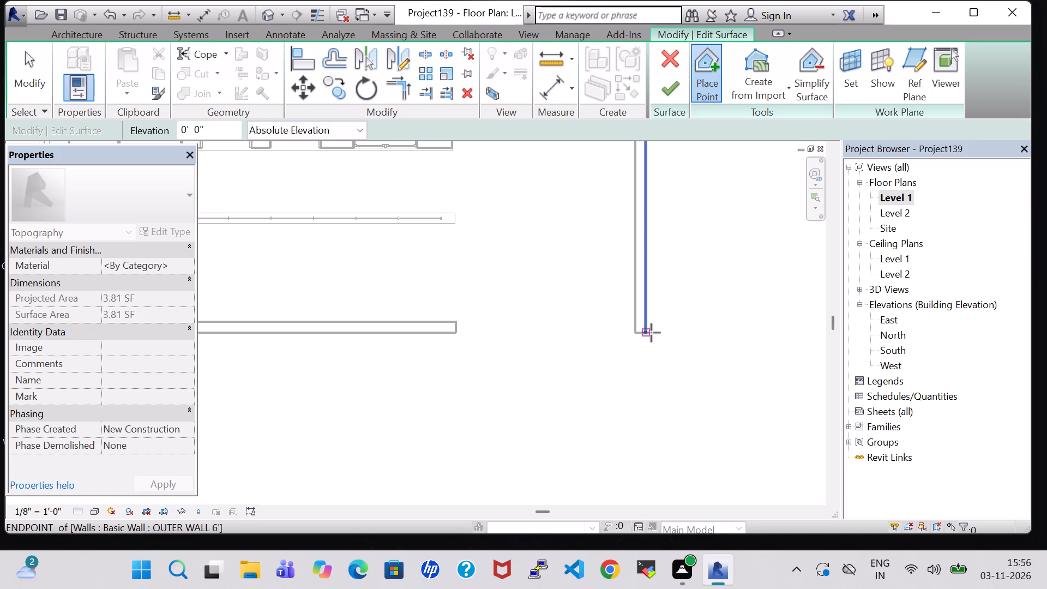
click(648, 333)
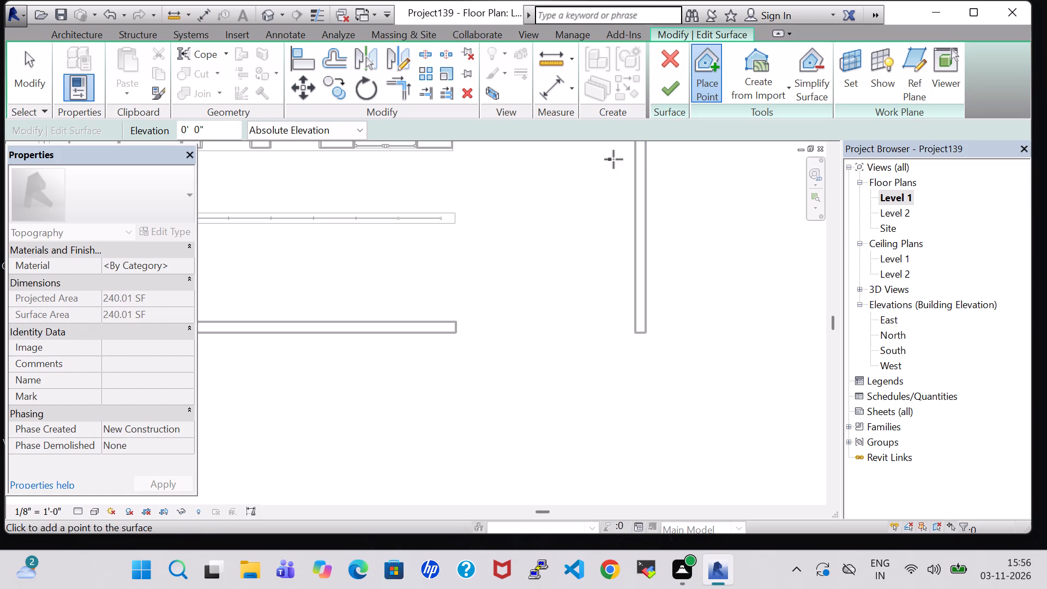
click(645, 148)
click(669, 94)
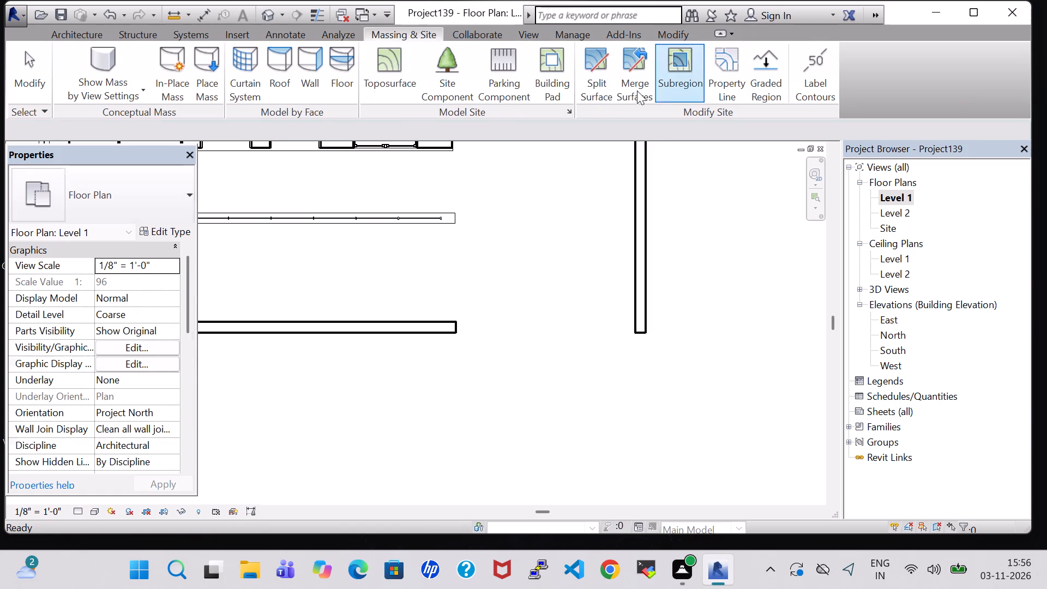
On Level 1, create a toposurface at 0' 0" elevation between the house's east wall and the east boundary wall, up to the sectional door wall.
click(270, 8)
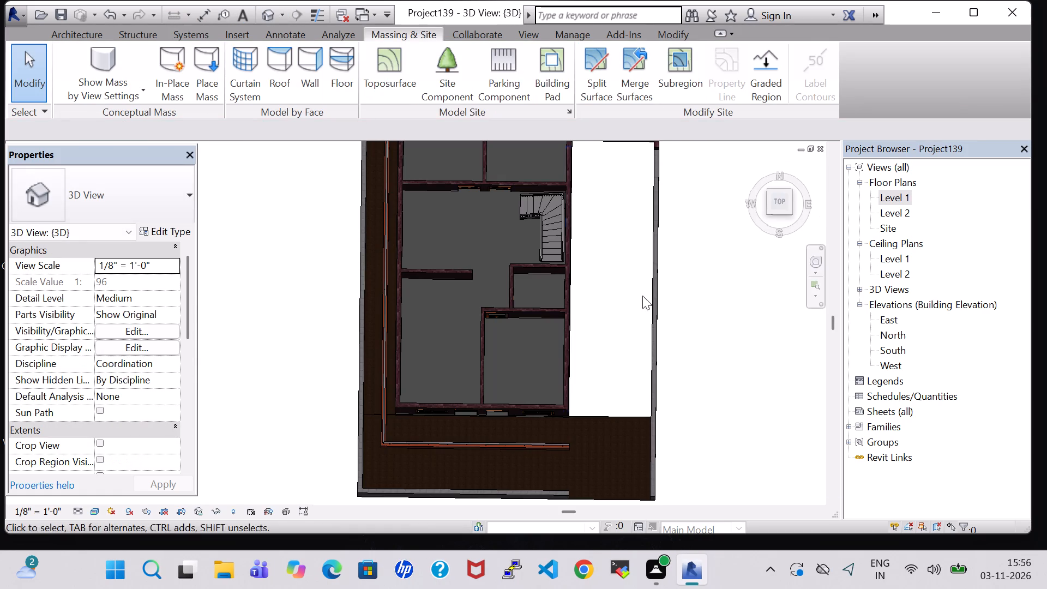
middle_drag(569, 262, 555, 322)
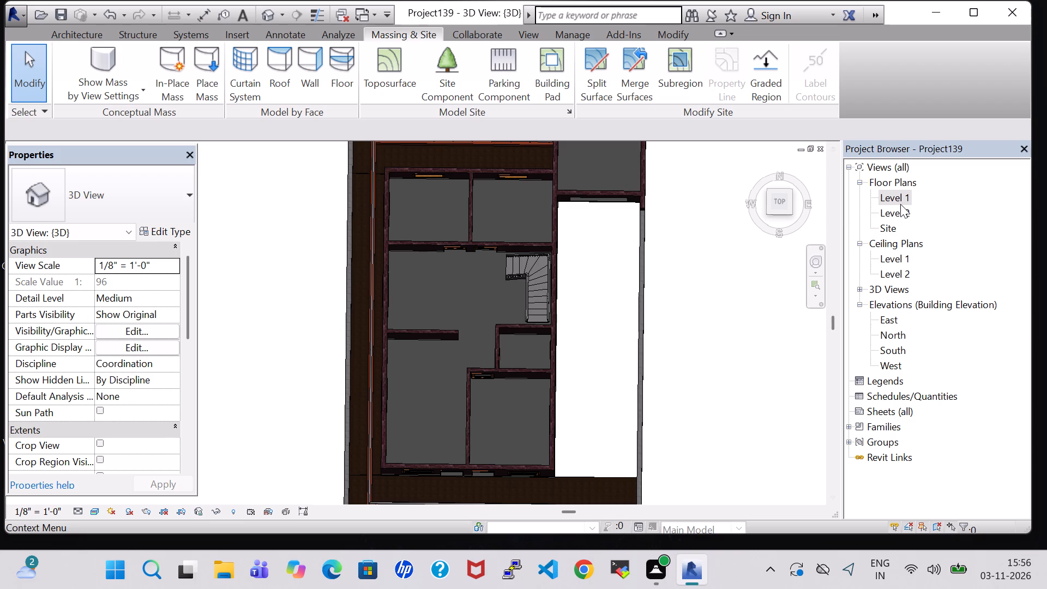
double_click(896, 199)
click(390, 68)
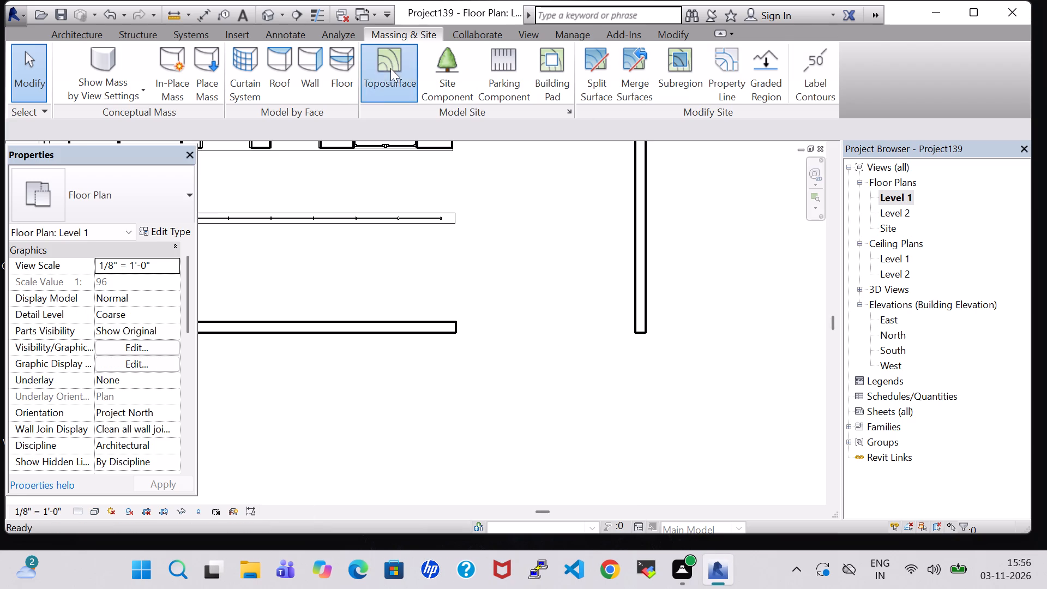
middle_drag(537, 206, 528, 360)
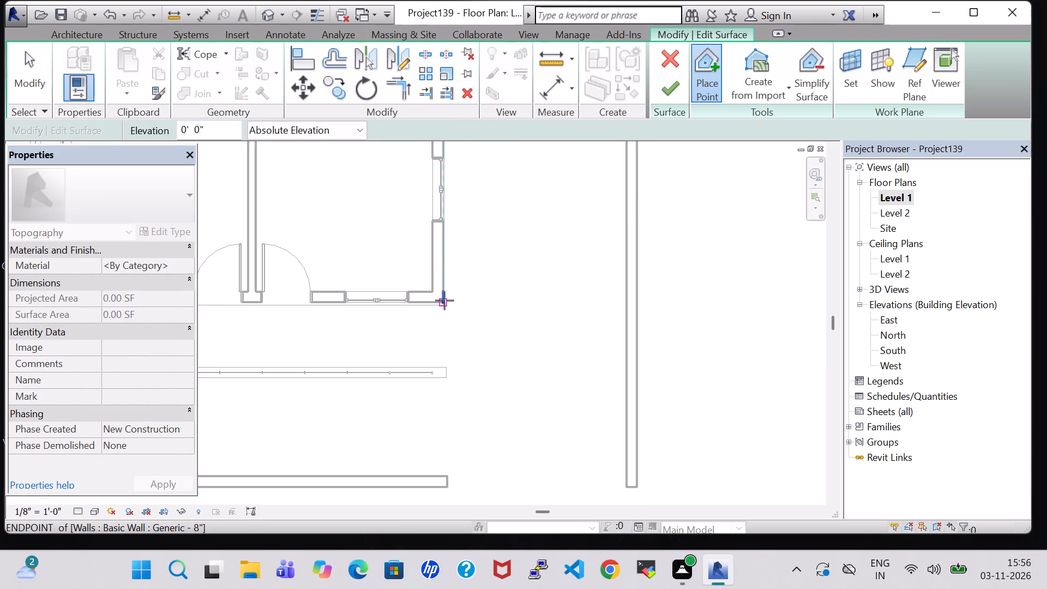
click(443, 303)
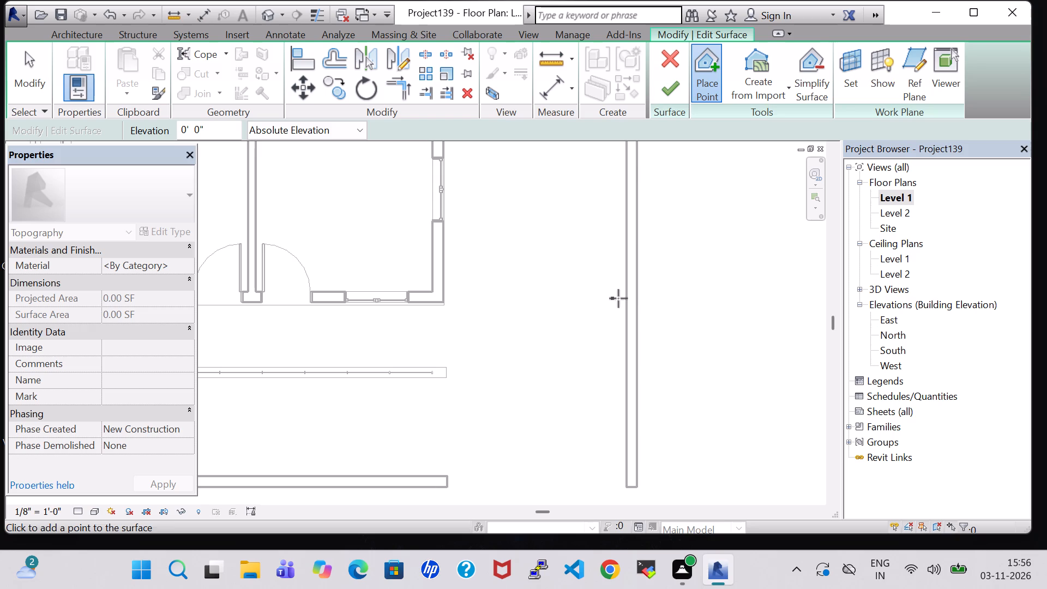
click(637, 300)
middle_drag(555, 225, 555, 280)
scroll(527, 231, down, 5)
middle_drag(526, 199, 509, 453)
scroll(526, 200, up, 1)
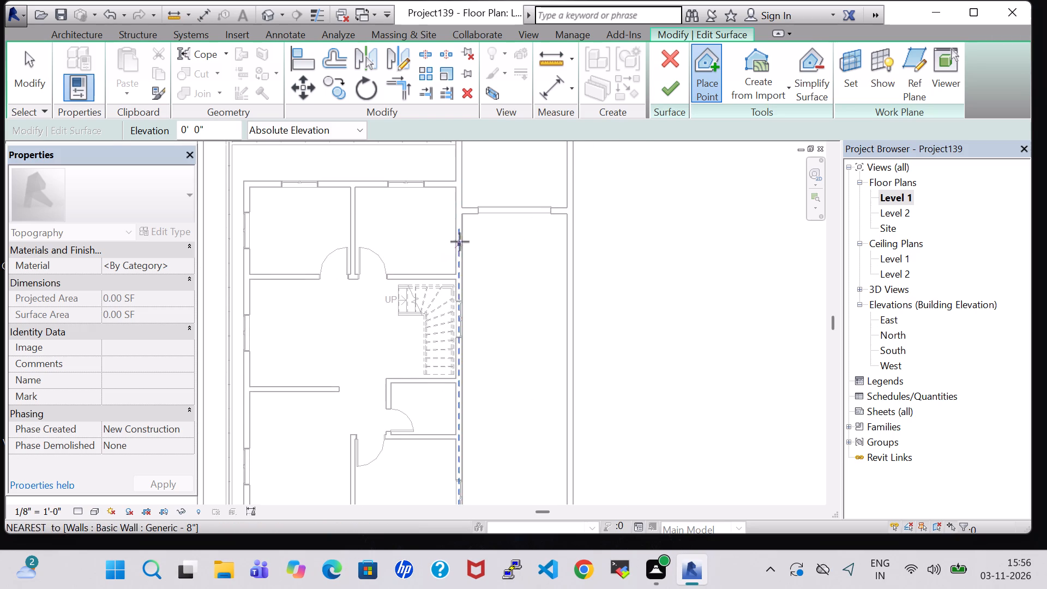
click(462, 215)
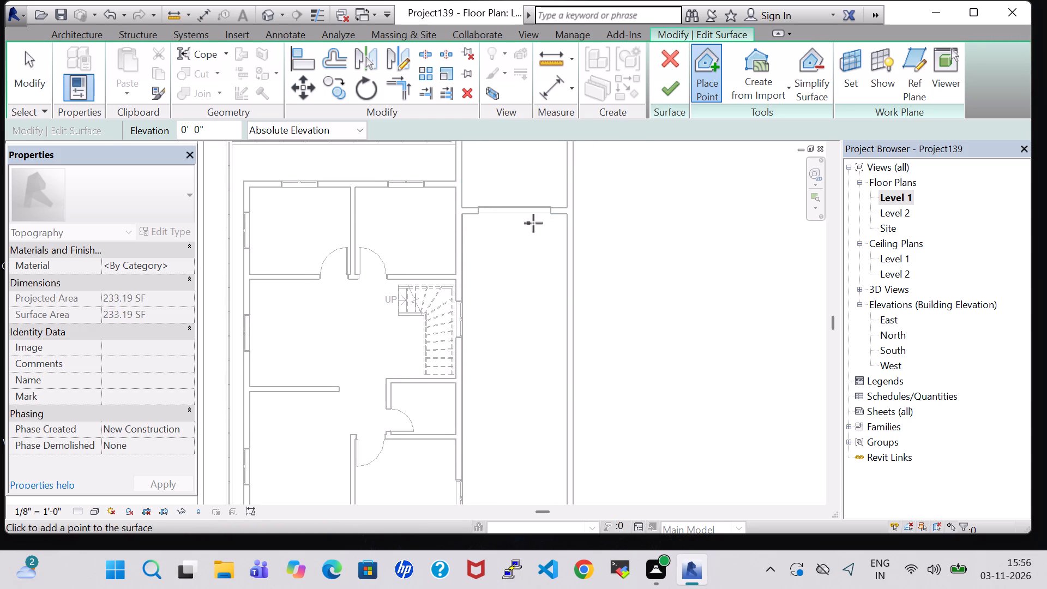
click(567, 215)
click(674, 89)
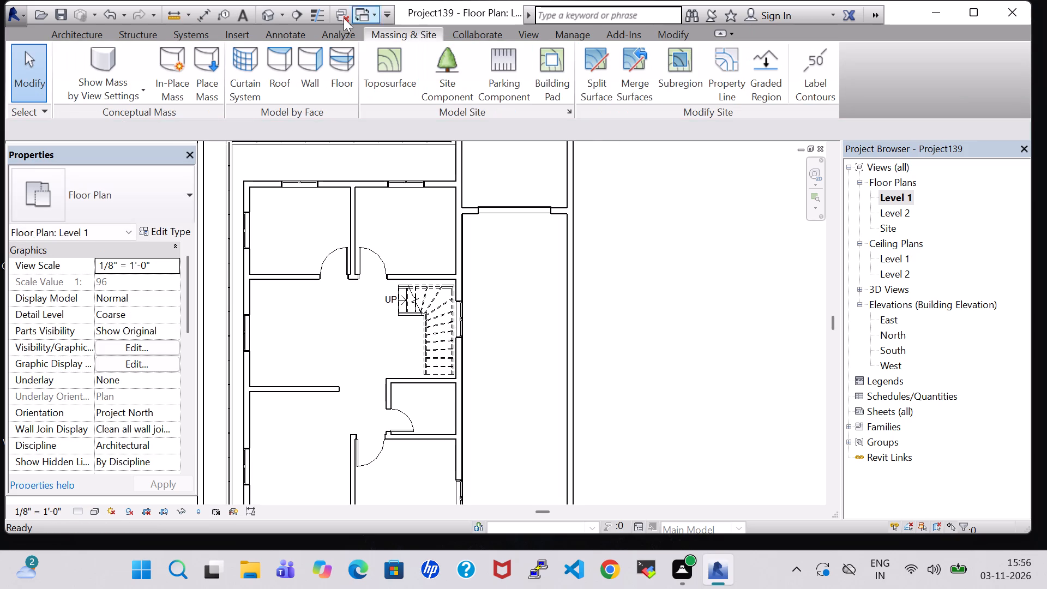
In the 3D view, edit the east toposurface, adding 0' 0" elevation points along its south end to close the gap with the south strip.
click(268, 11)
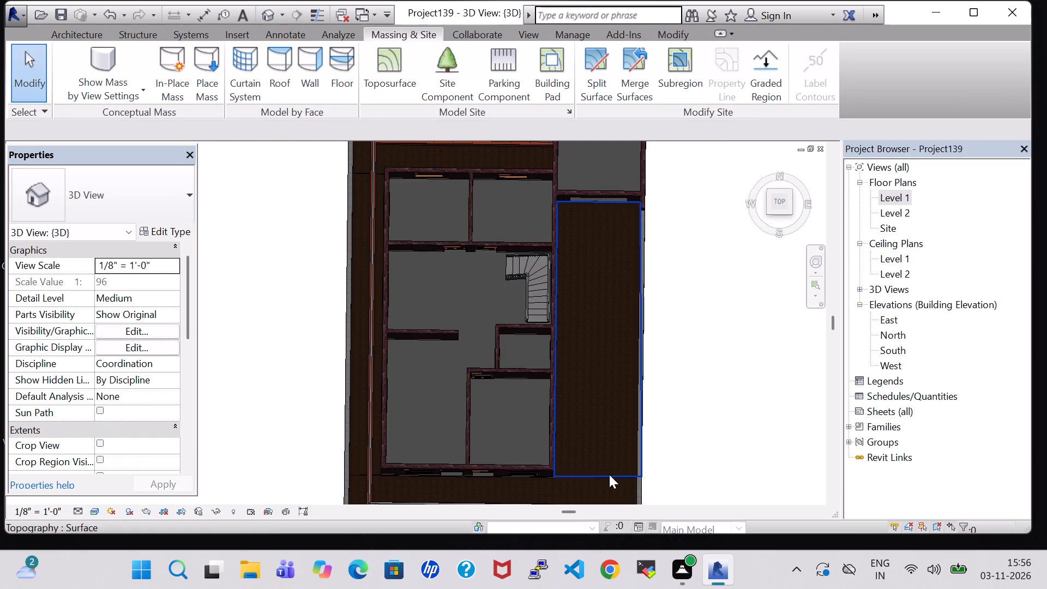
shift+middle_drag(599, 422, 598, 389)
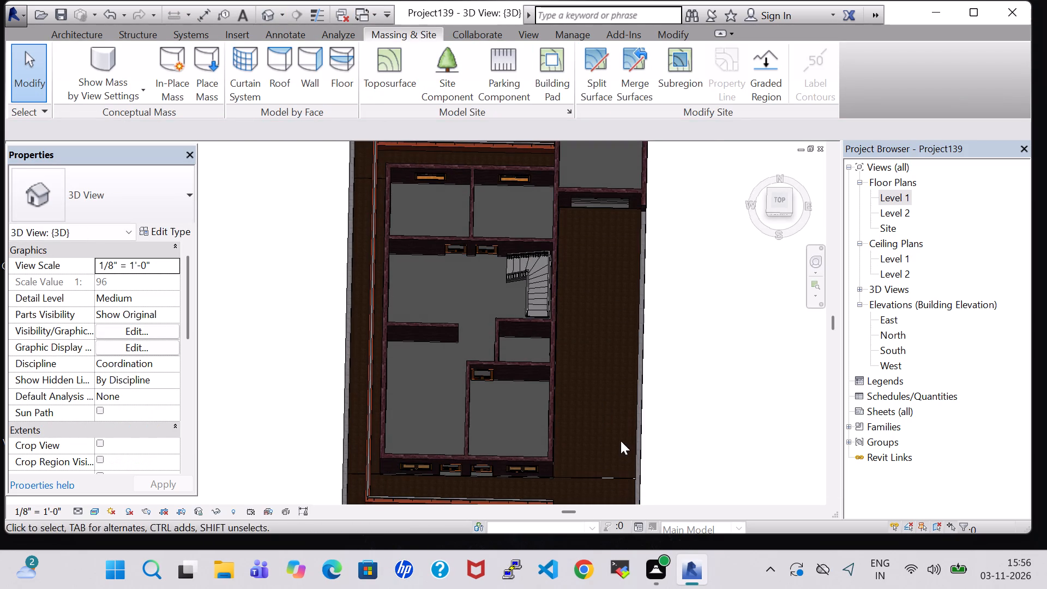
middle_drag(621, 441, 619, 477)
middle_drag(599, 408, 581, 245)
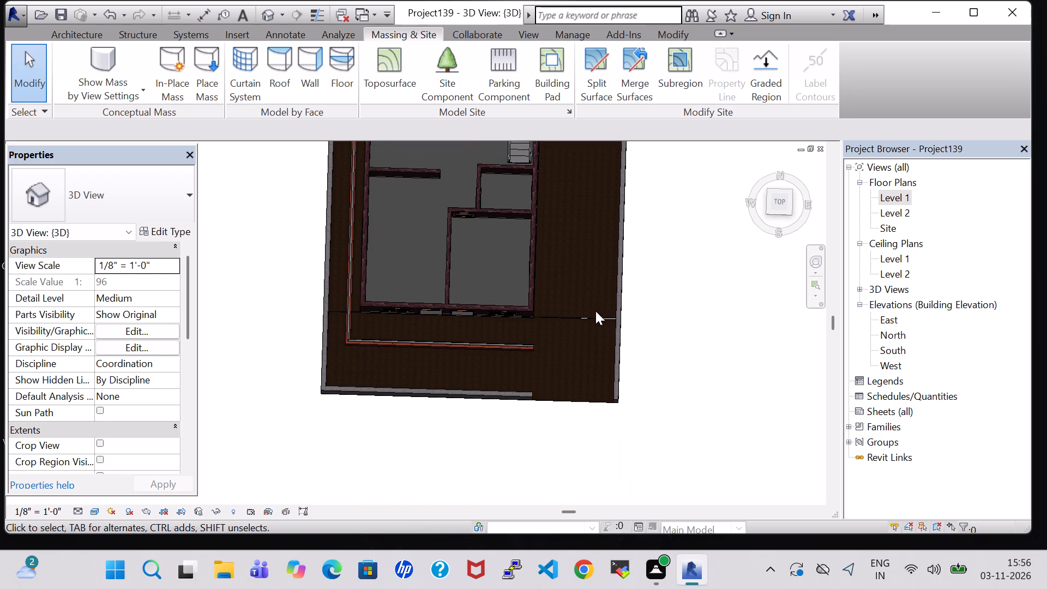
scroll(592, 332, up, 11)
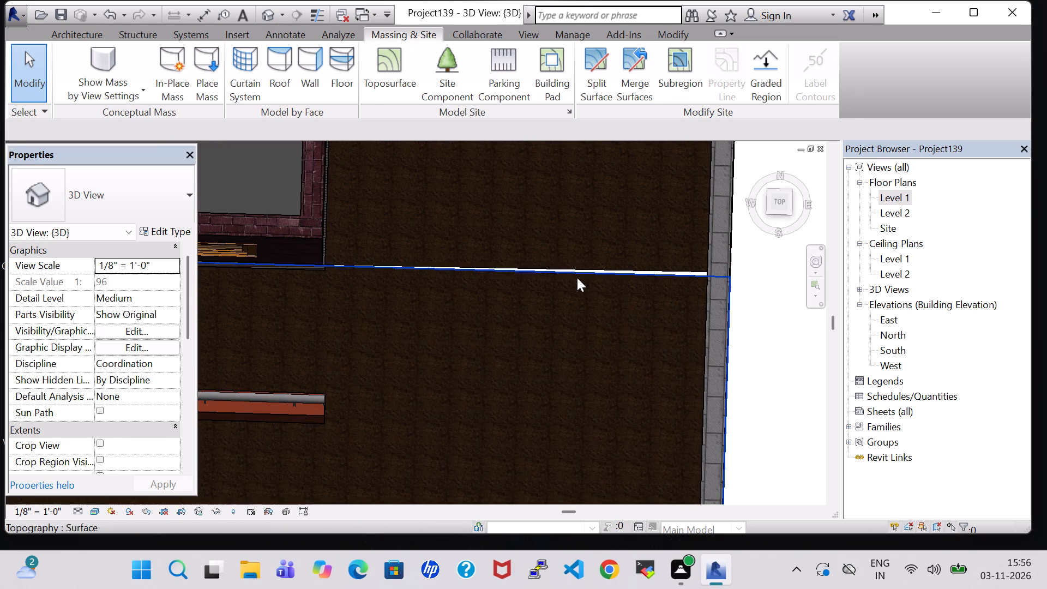
click(577, 278)
click(648, 207)
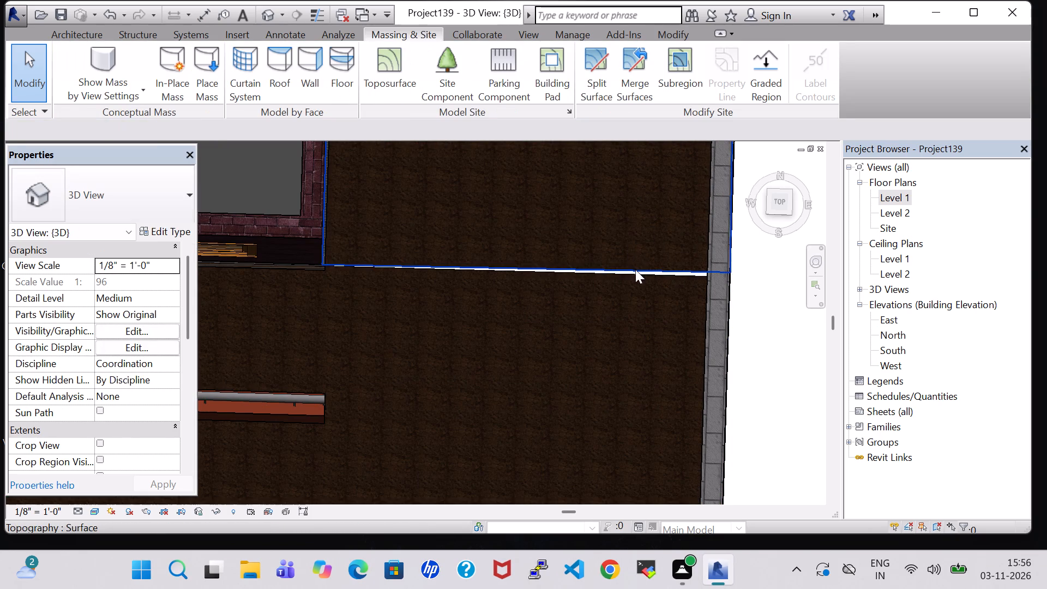
click(635, 271)
click(677, 76)
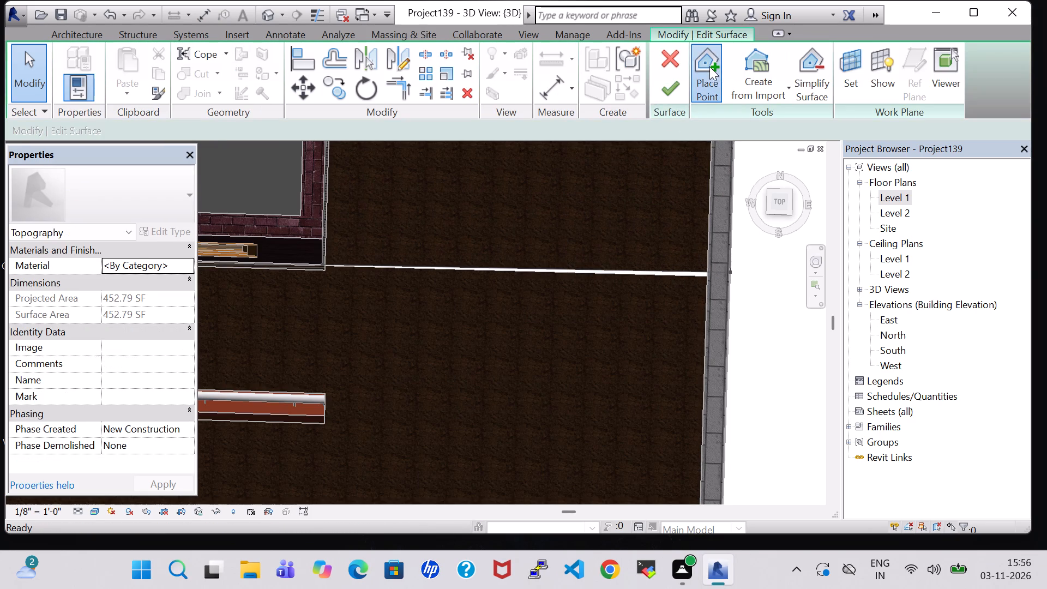
click(709, 67)
click(706, 277)
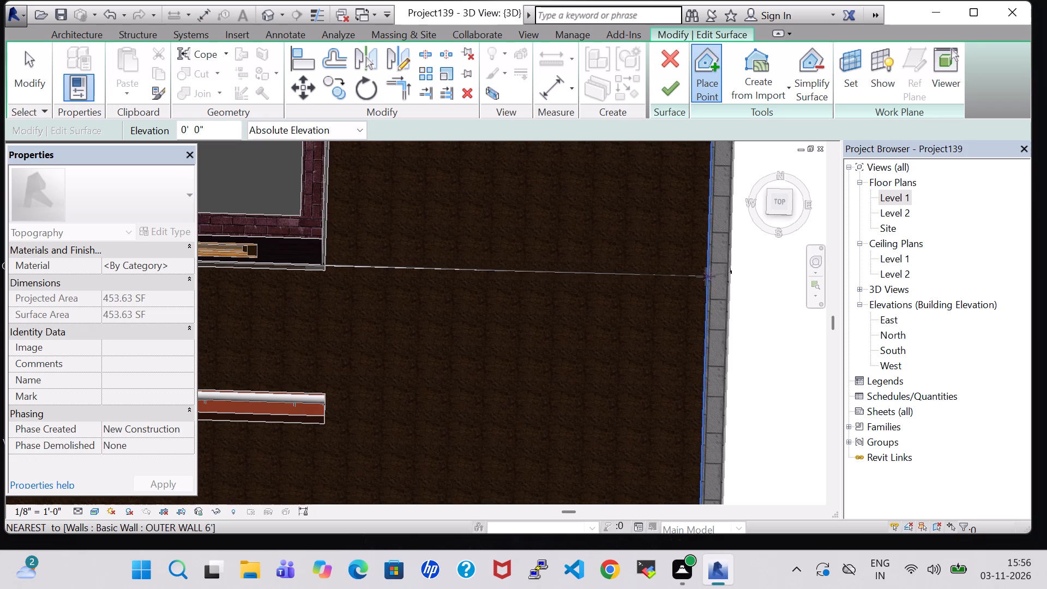
drag(354, 266, 346, 266)
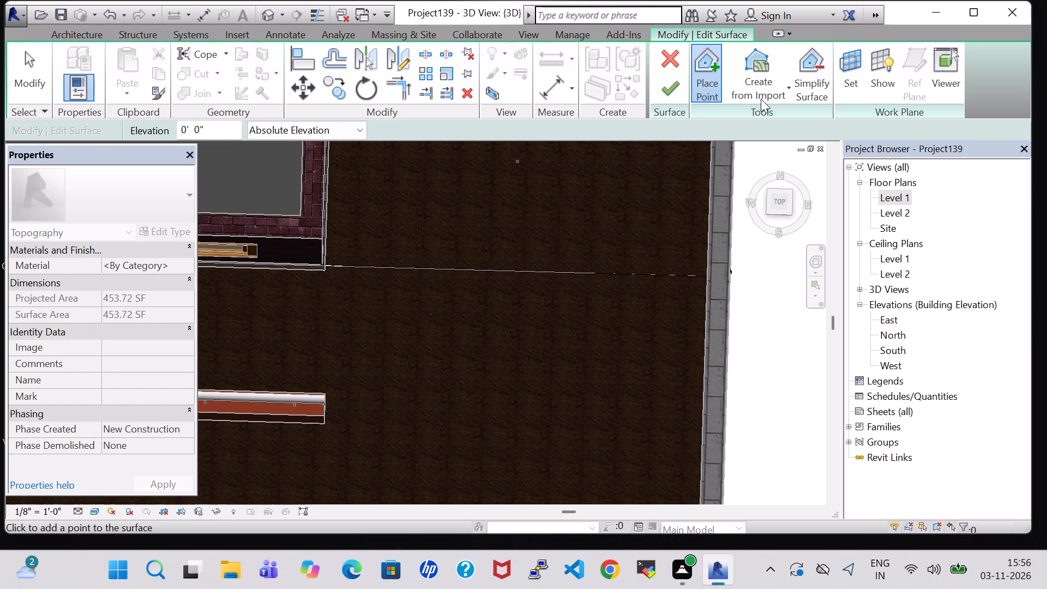
click(327, 270)
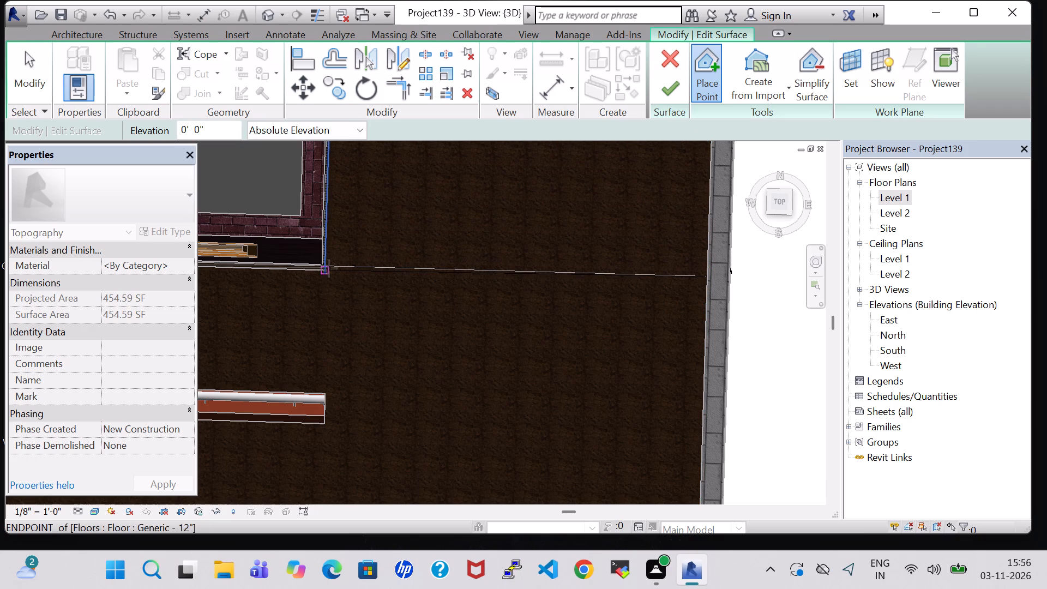
click(676, 82)
Examine the toposurface strips around the house in the 3D view, from above and tilted toward the front, especially the east strip.
scroll(611, 216, down, 1)
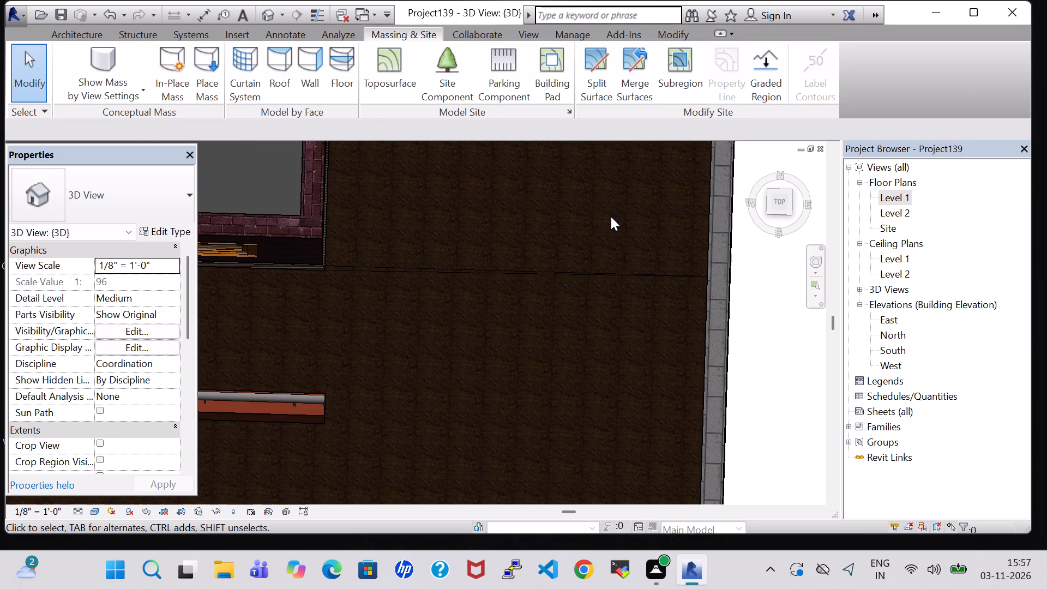
scroll(611, 217, down, 8)
middle_drag(618, 243, 618, 299)
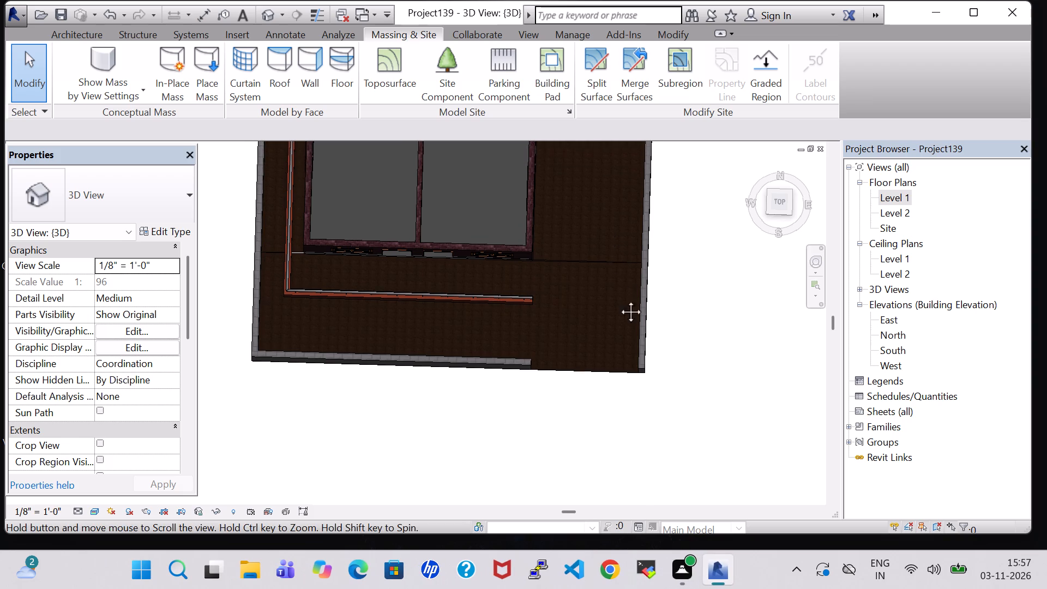
middle_drag(618, 299, 619, 443)
scroll(622, 405, up, 1)
scroll(593, 357, down, 4)
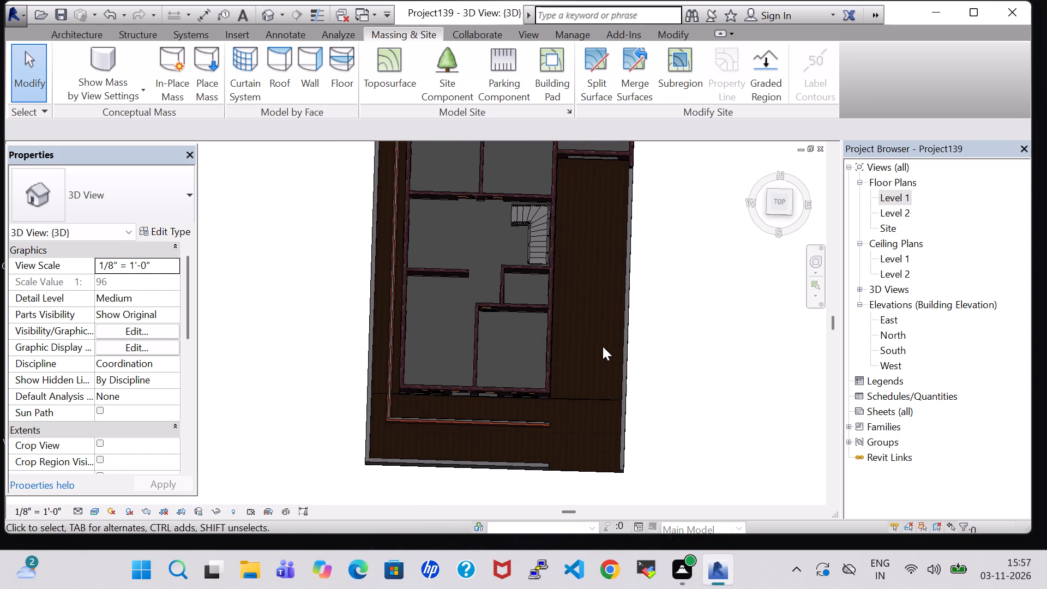
middle_drag(603, 346, 606, 171)
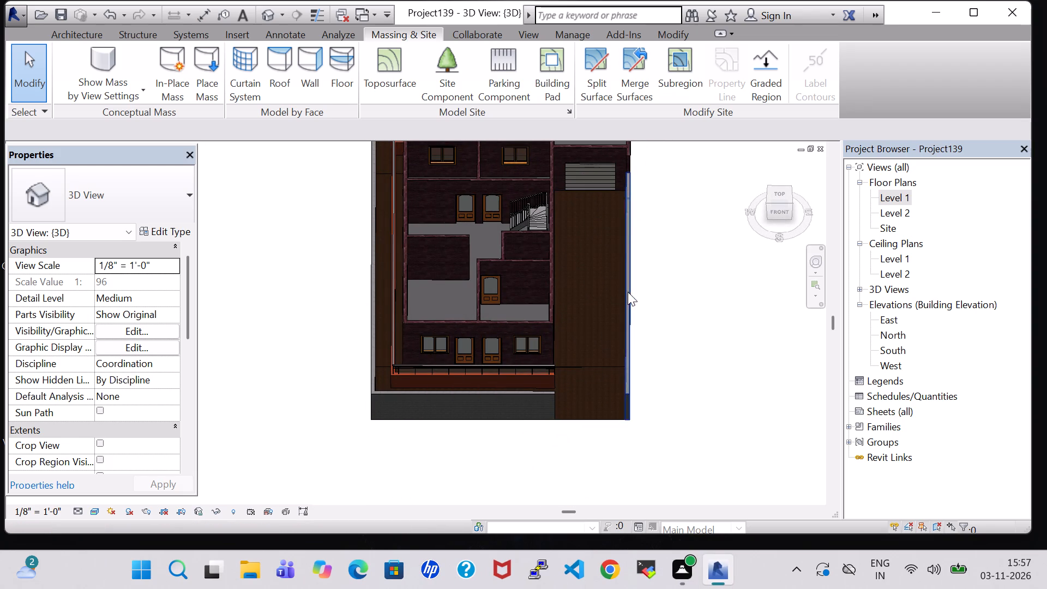
click(587, 291)
click(597, 298)
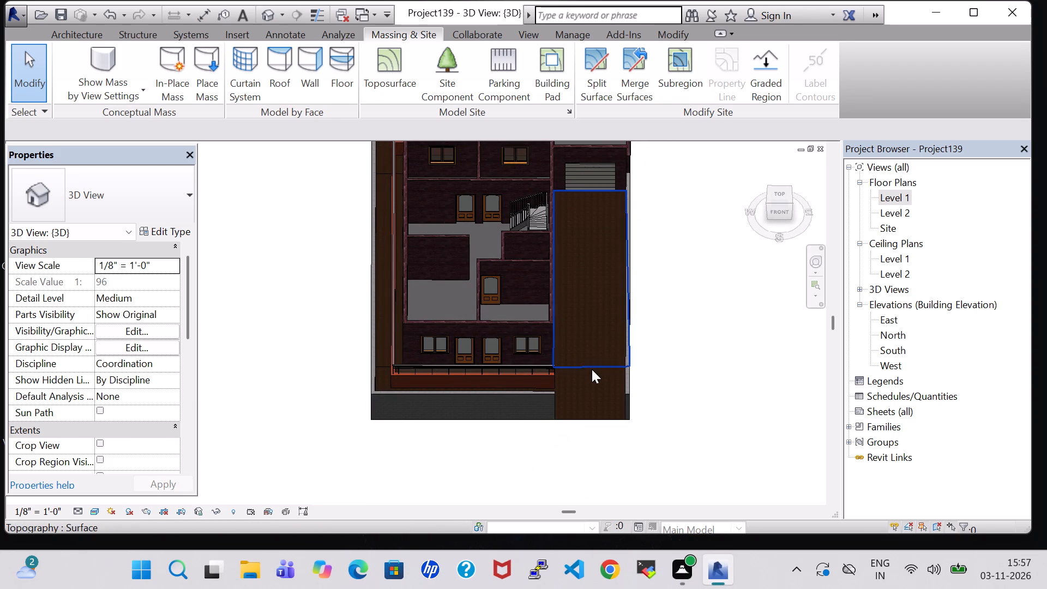
Browse the project materials for the east toposurface strip and search them for PLANT.
click(592, 369)
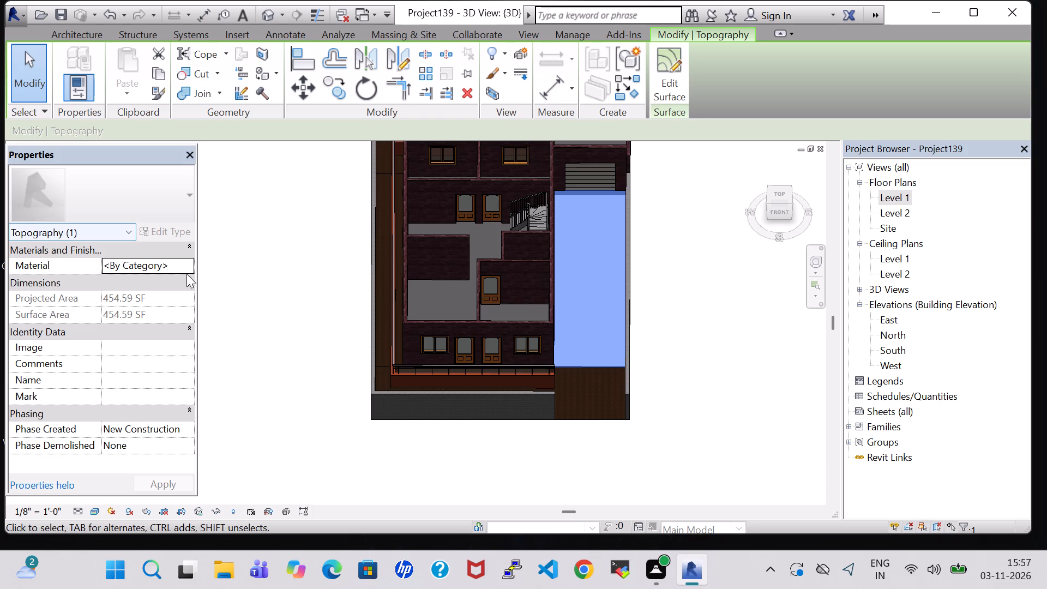
click(188, 259)
scroll(351, 359, down, 1)
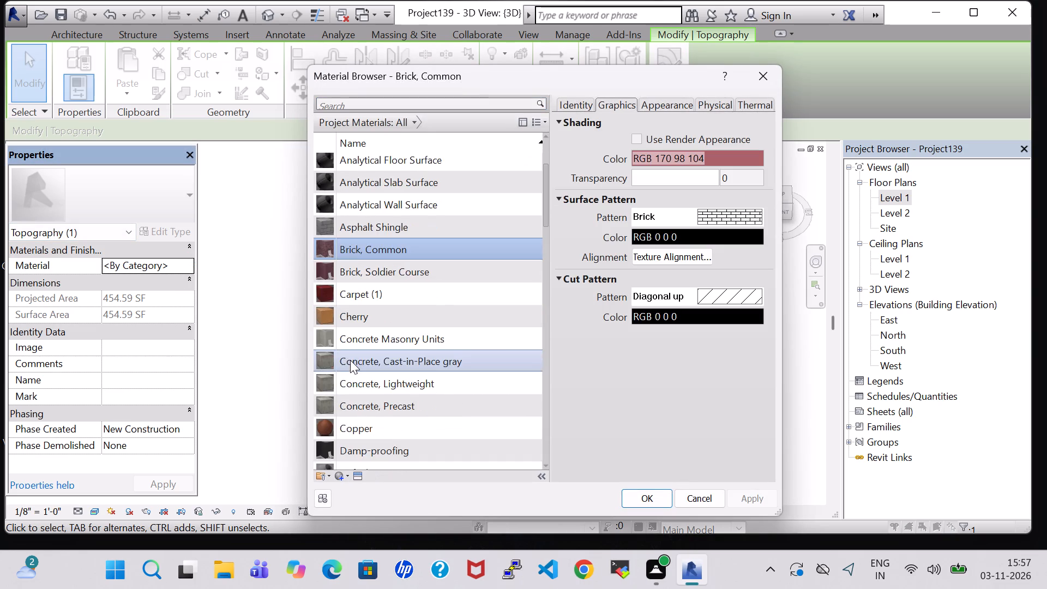
scroll(350, 360, down, 11)
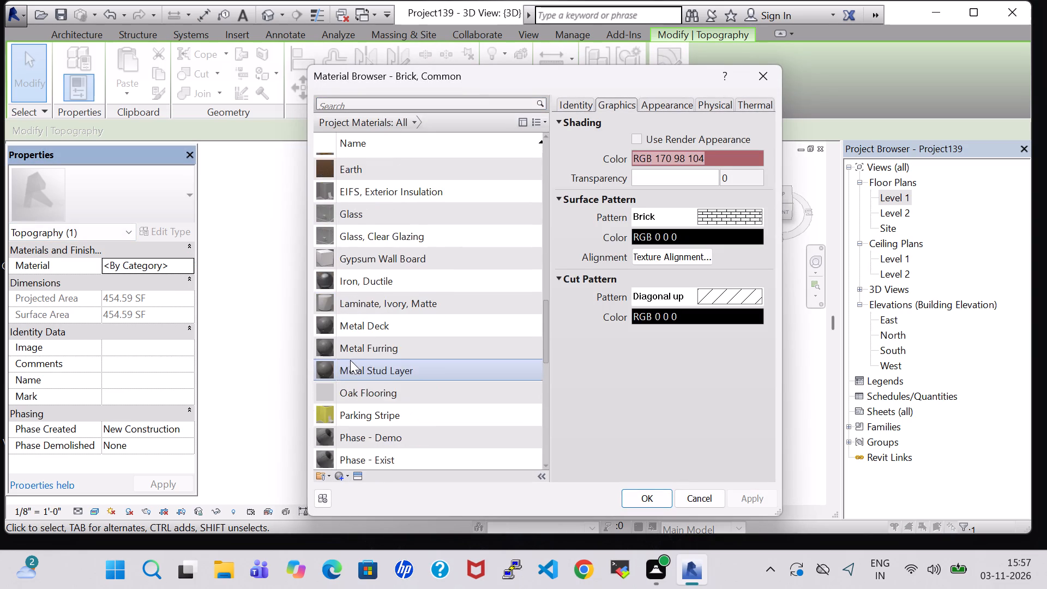
scroll(350, 360, down, 4)
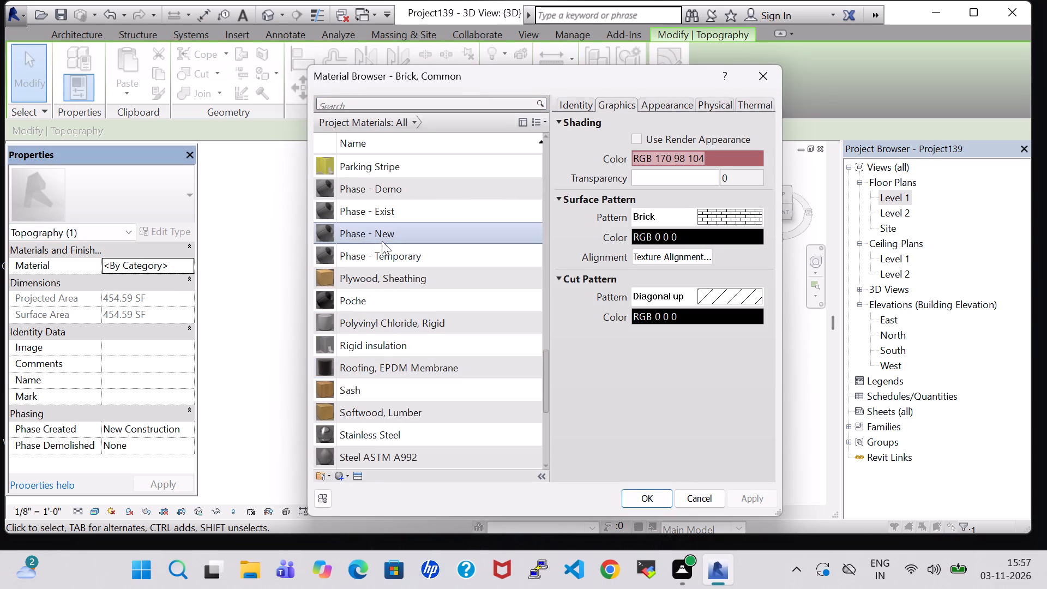
scroll(374, 193, up, 1)
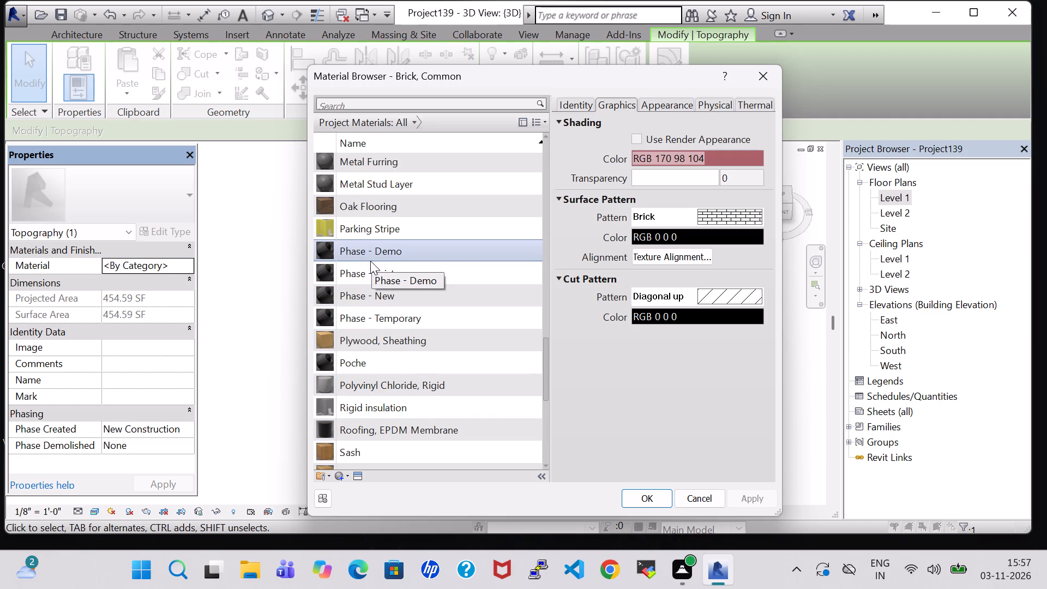
scroll(370, 261, up, 1)
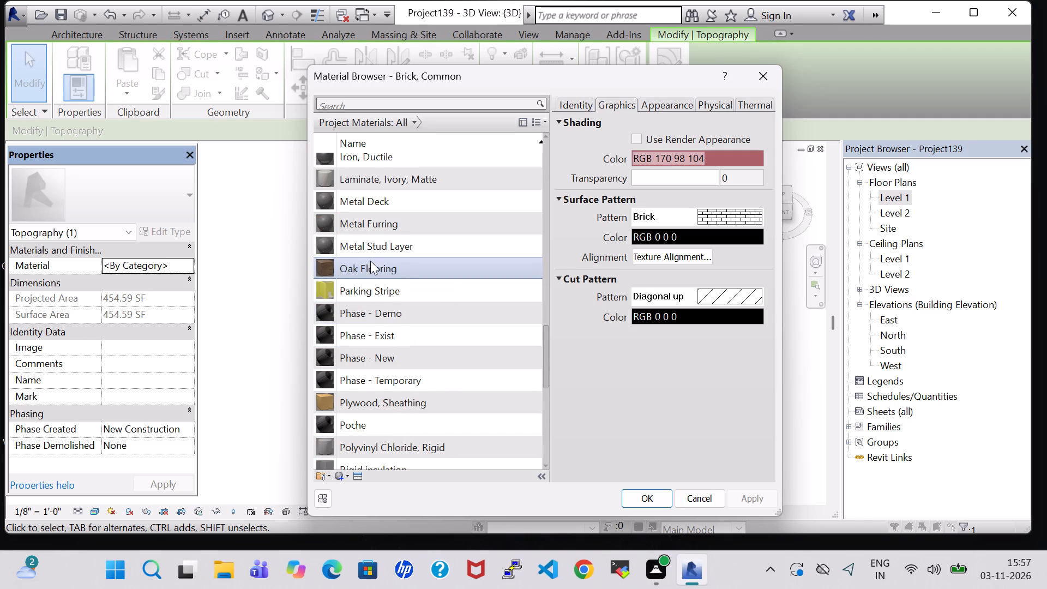
click(402, 102)
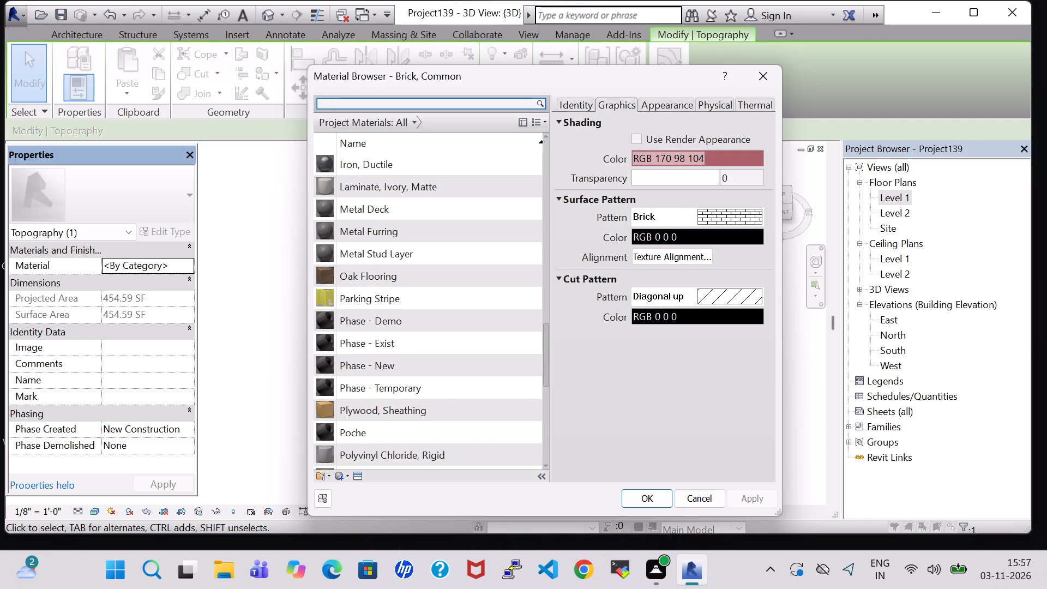
text(PLA)
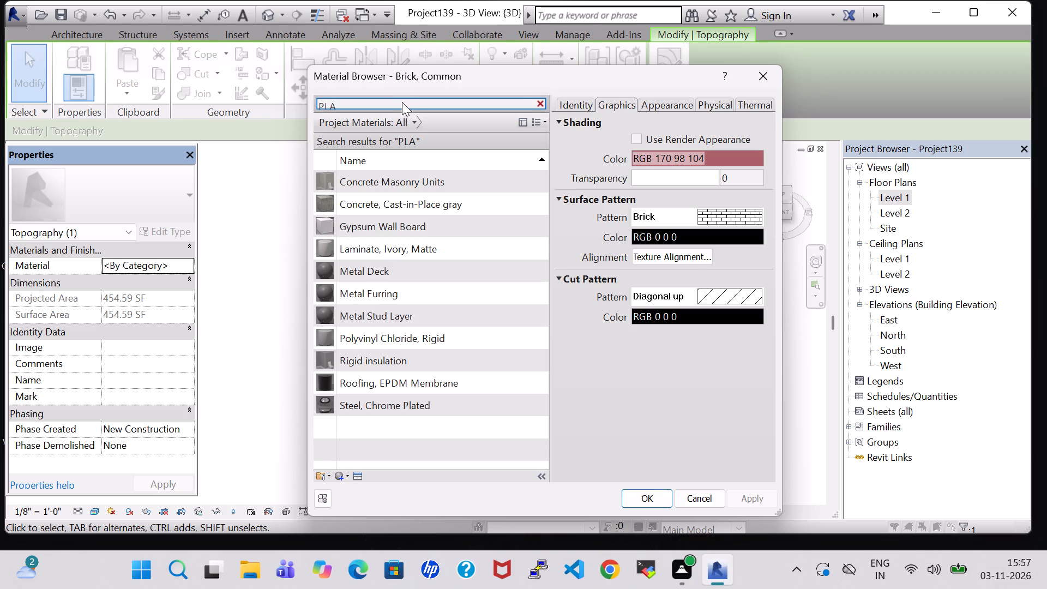
text(NT)
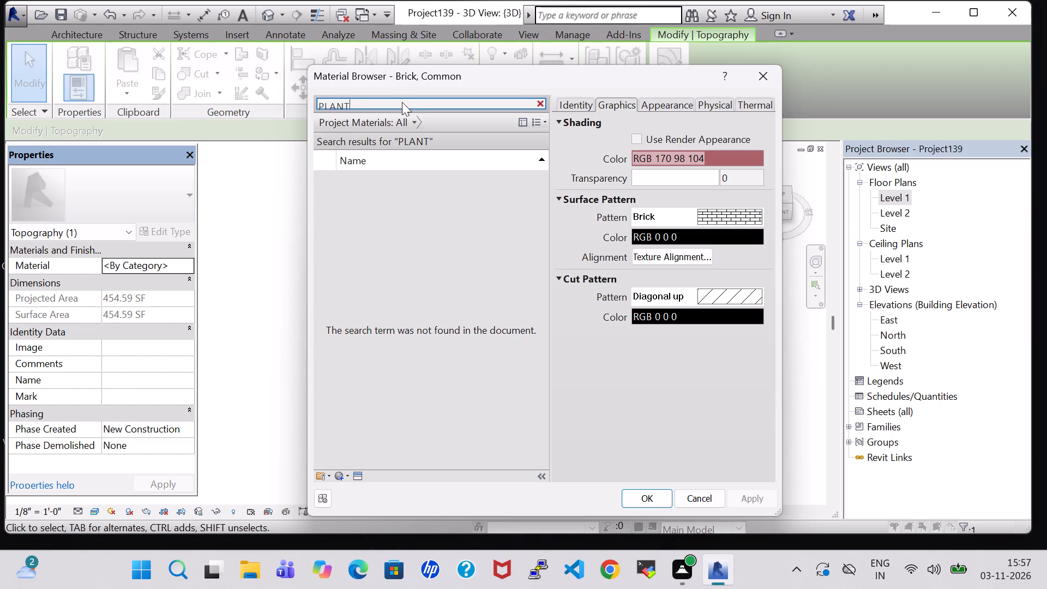
click(765, 74)
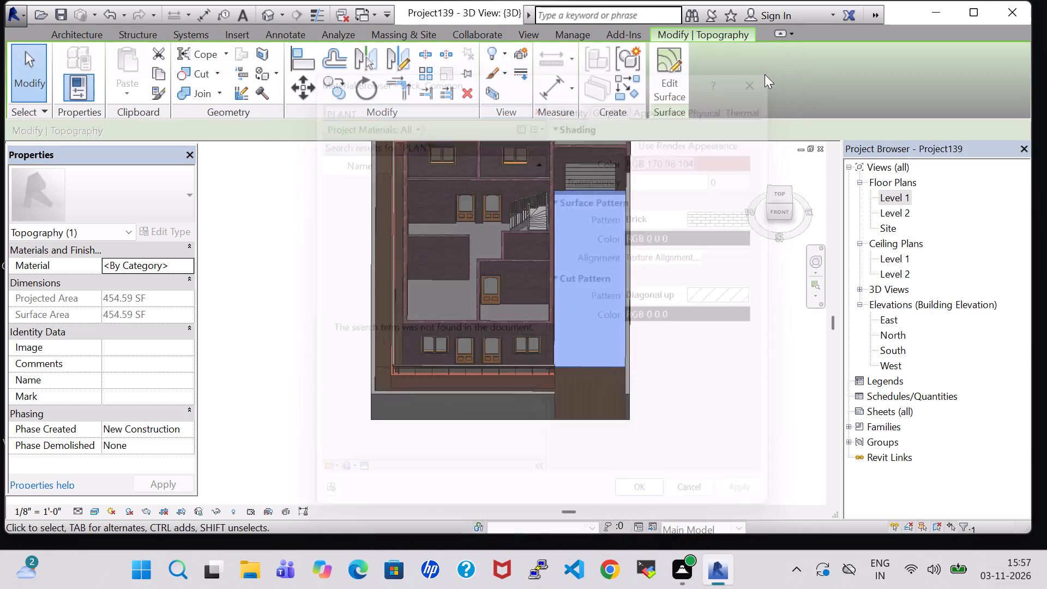
click(683, 293)
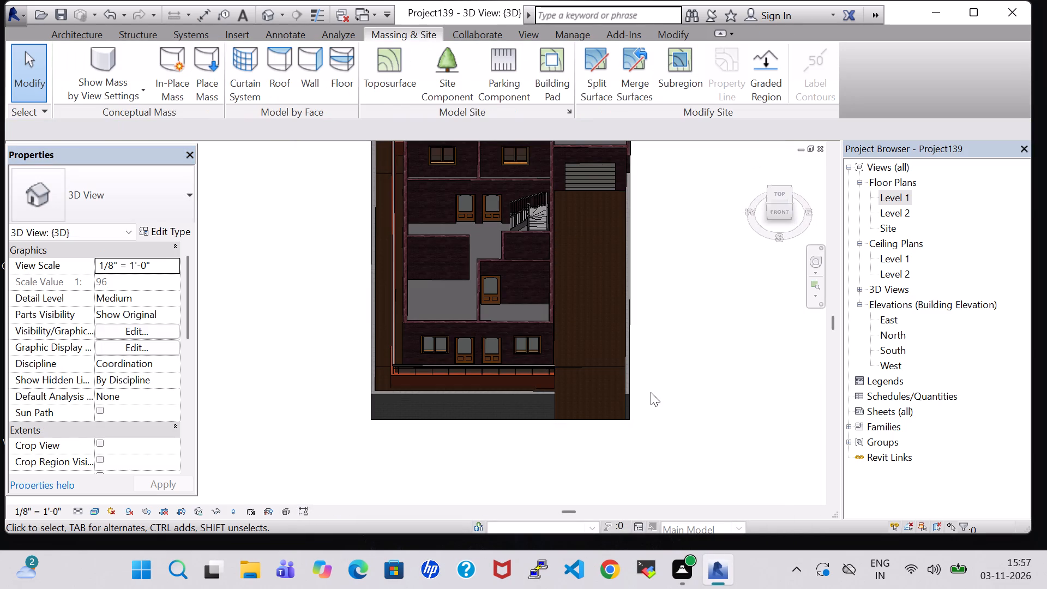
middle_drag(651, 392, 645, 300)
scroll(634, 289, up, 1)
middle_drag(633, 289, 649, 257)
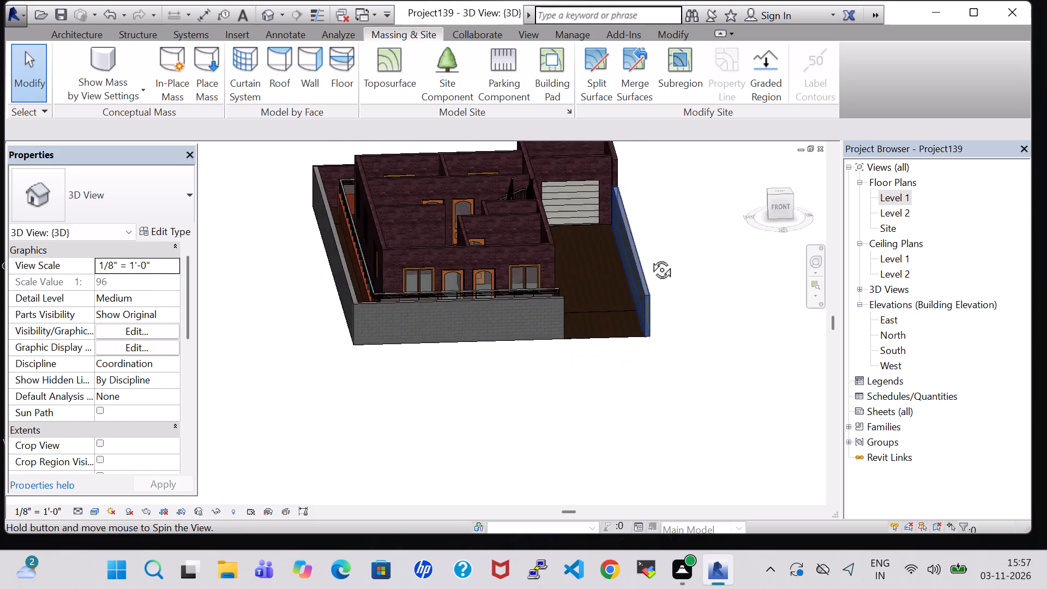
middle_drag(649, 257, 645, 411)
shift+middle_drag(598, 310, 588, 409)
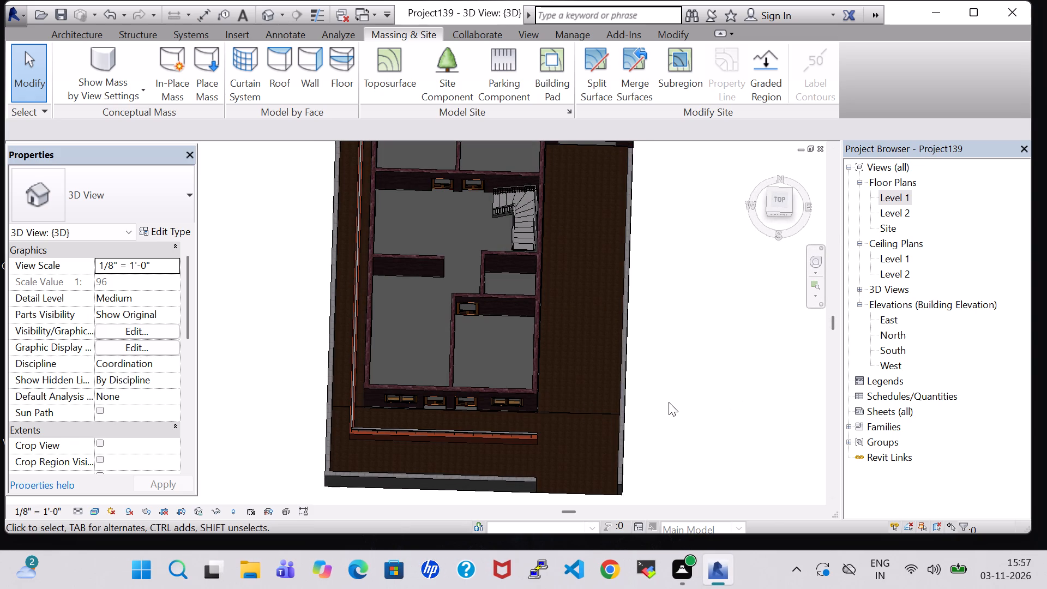
Open the Level 1 floor plan.
double_click(884, 197)
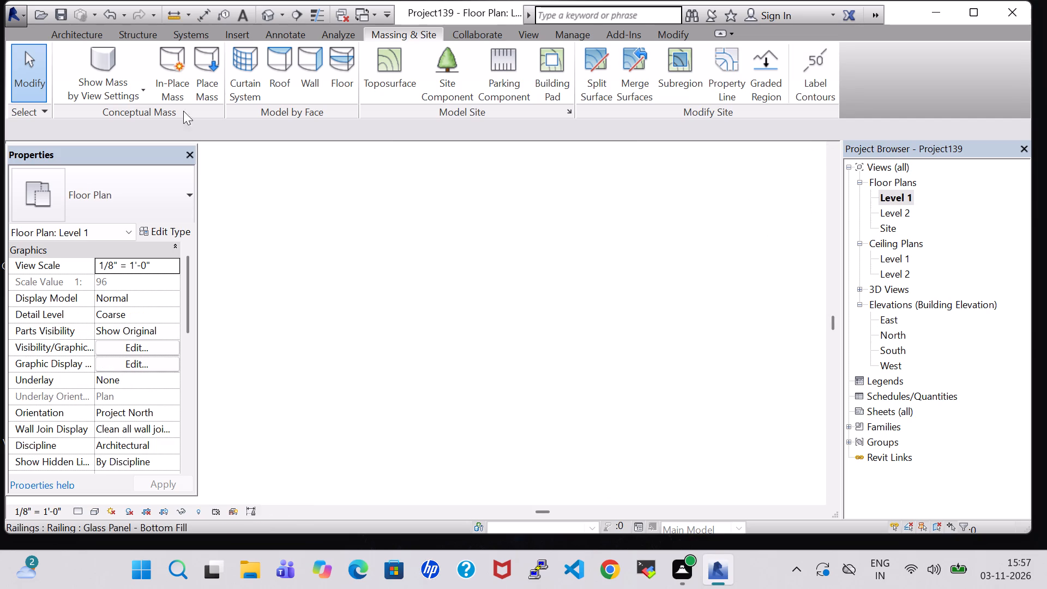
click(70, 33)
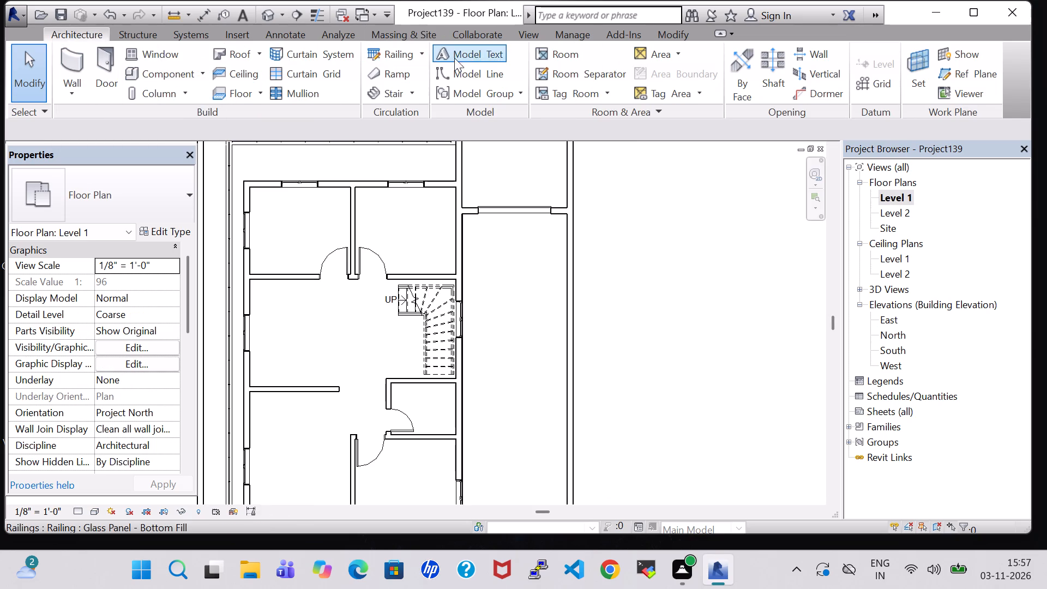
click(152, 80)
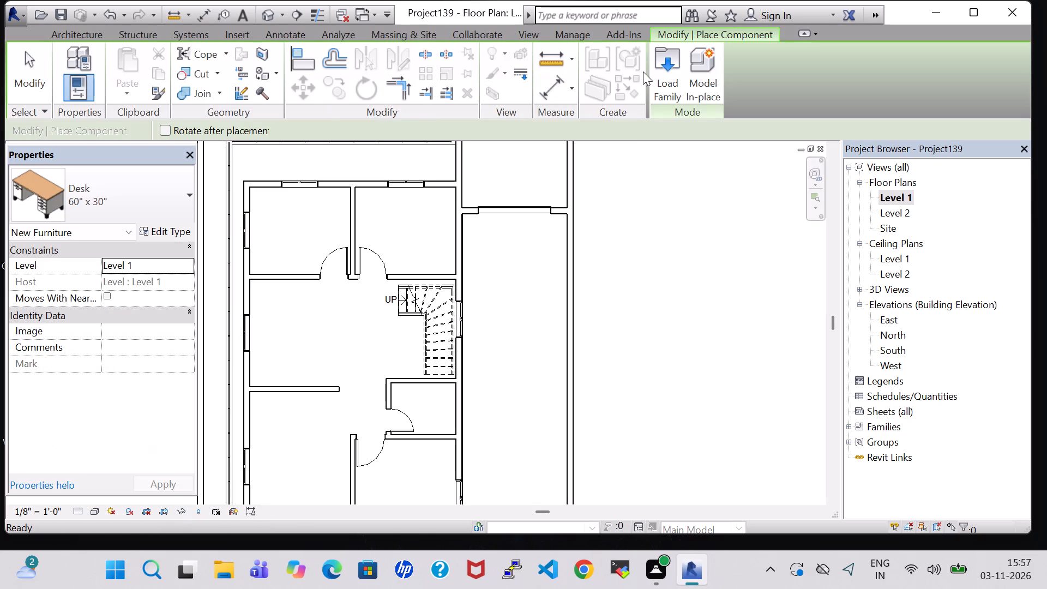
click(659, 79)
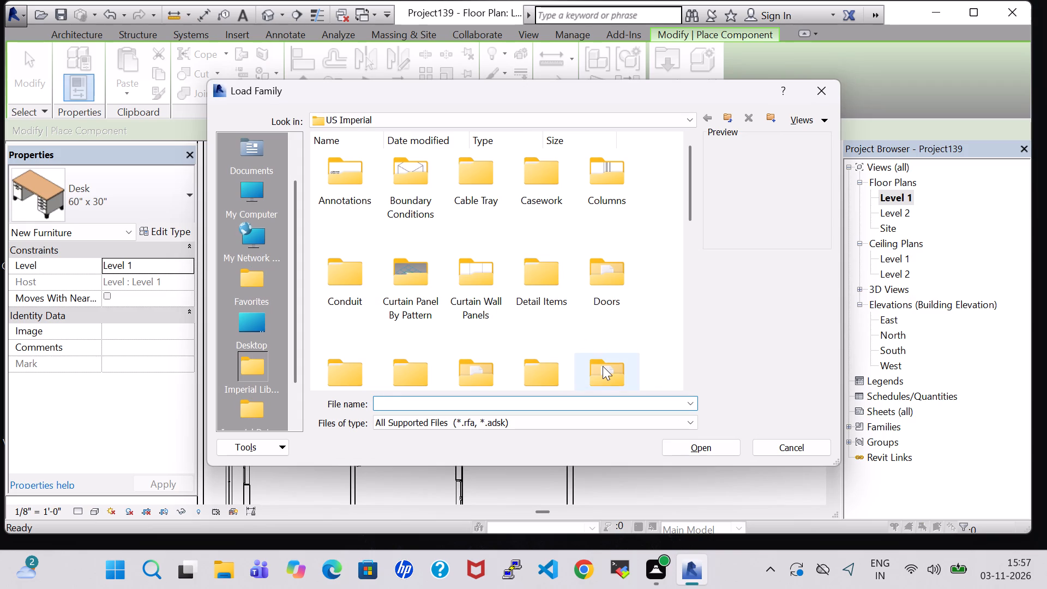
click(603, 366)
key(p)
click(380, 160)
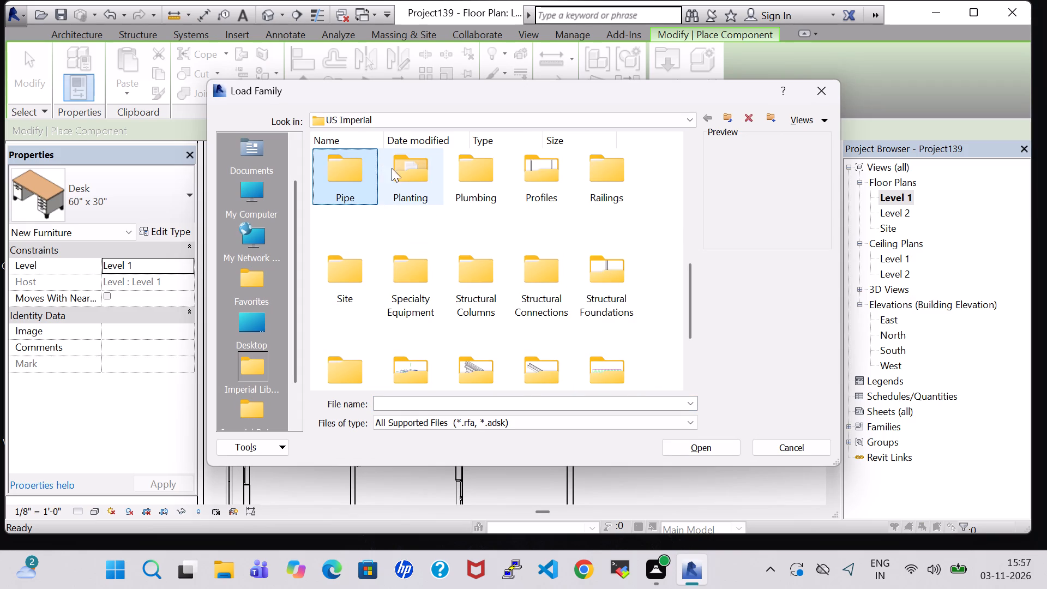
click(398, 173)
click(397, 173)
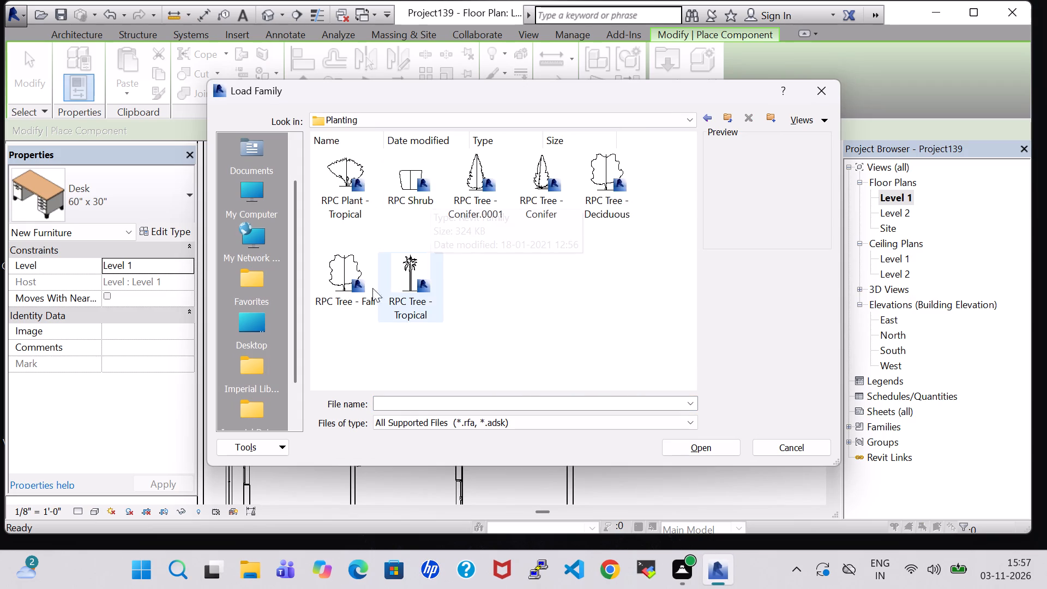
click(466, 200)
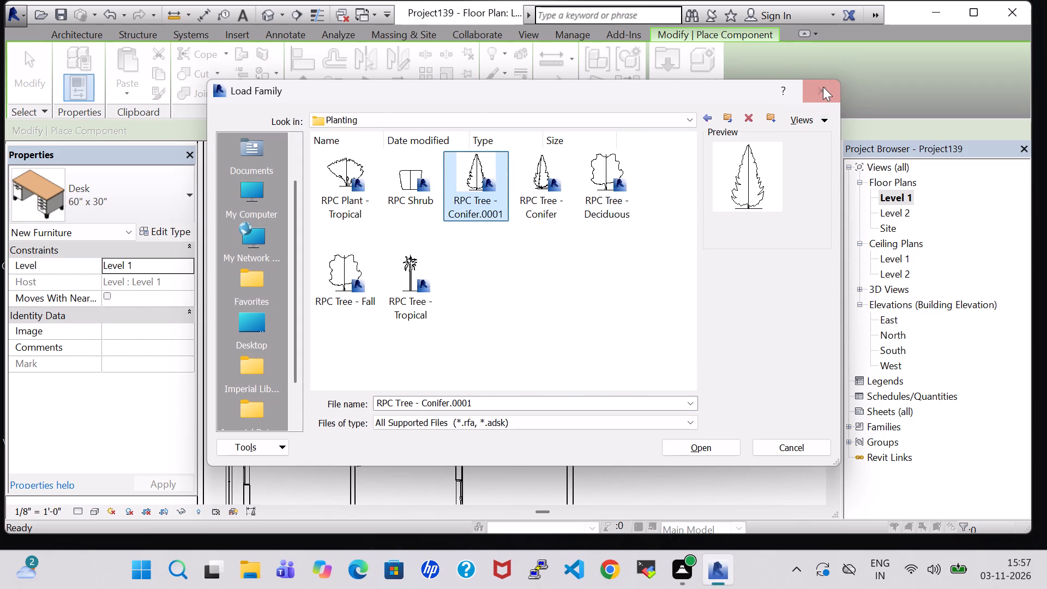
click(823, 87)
Look through the component types already loaded in the project, especially the RPC Tree - Deciduous types, for suitable planting.
click(81, 42)
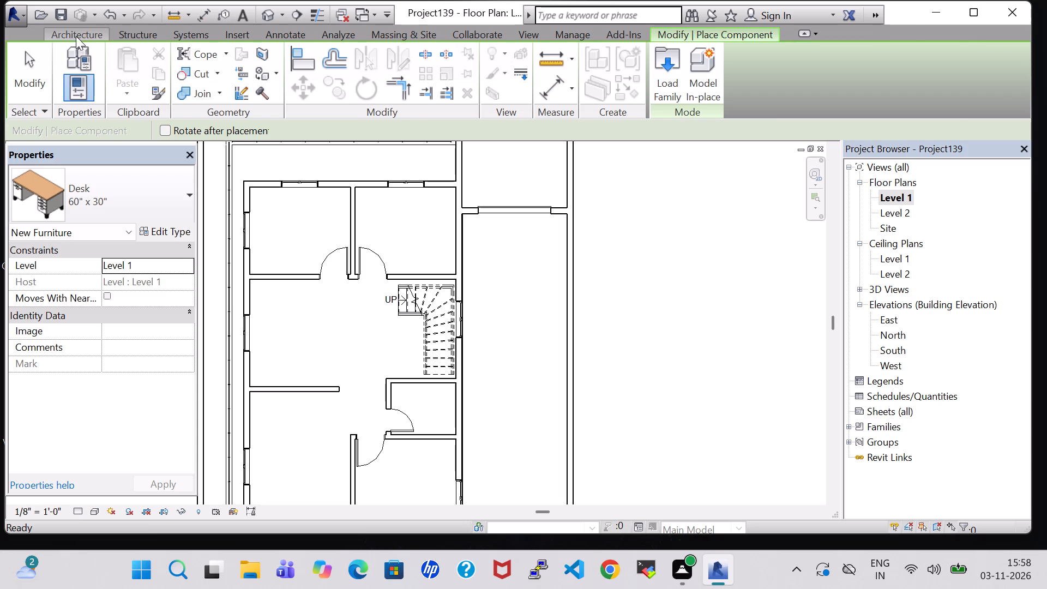
click(76, 36)
click(135, 79)
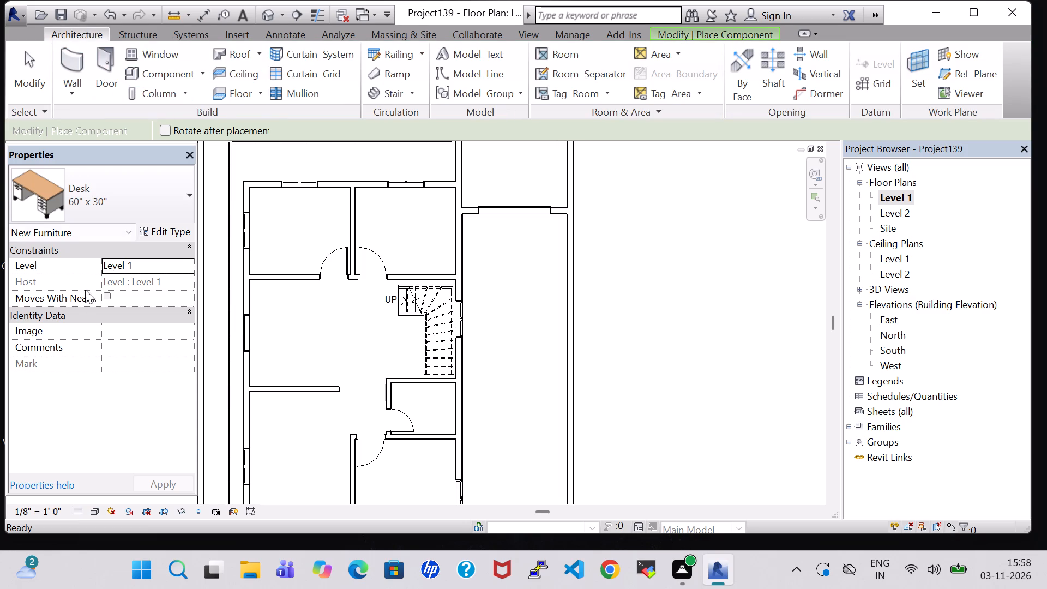
click(160, 203)
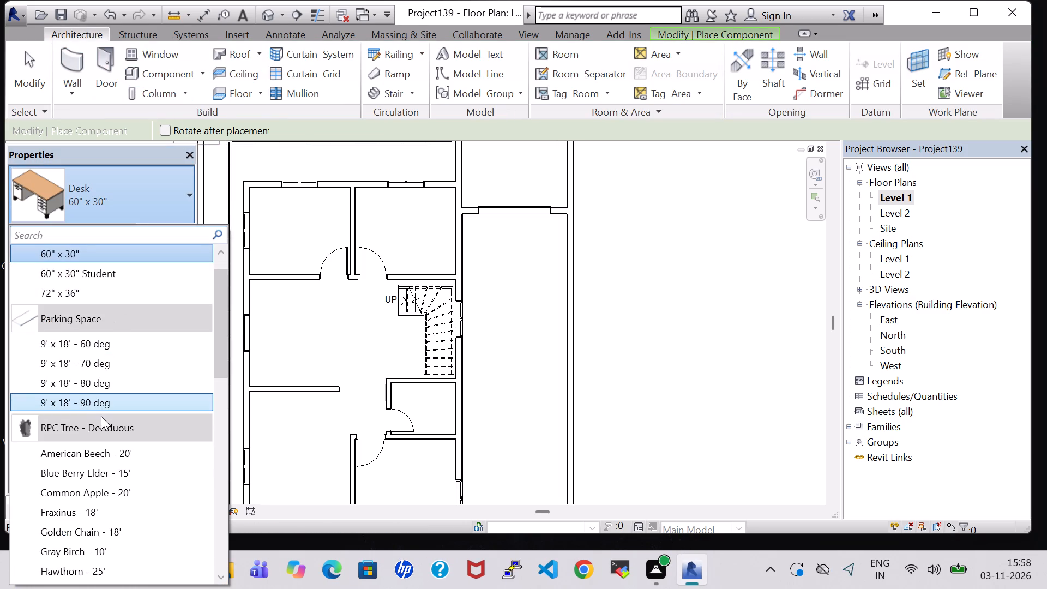
scroll(153, 509, up, 1)
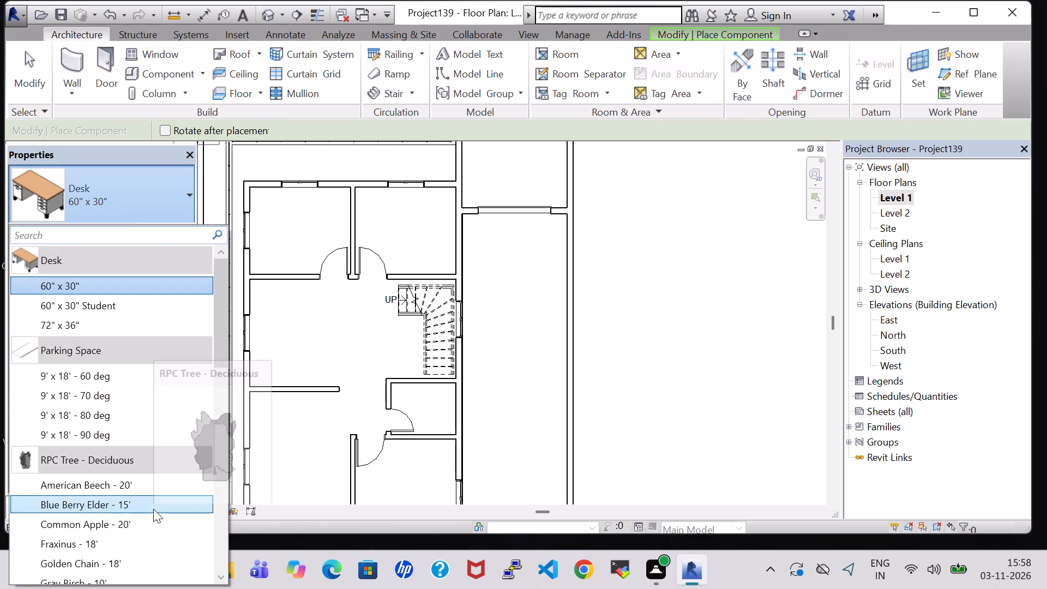
scroll(123, 516, up, 2)
scroll(121, 517, down, 1)
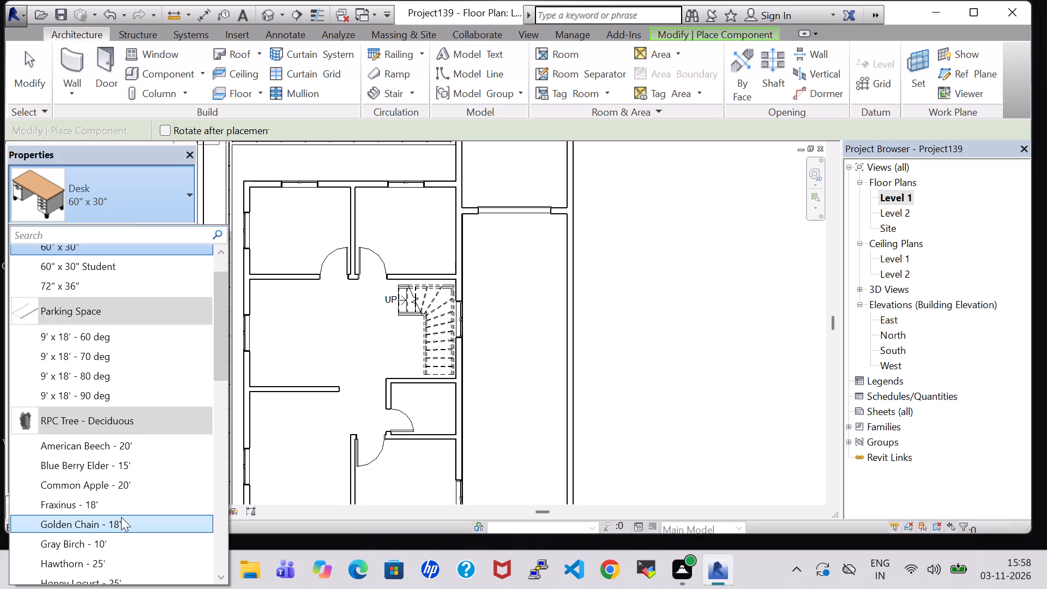
scroll(121, 517, down, 5)
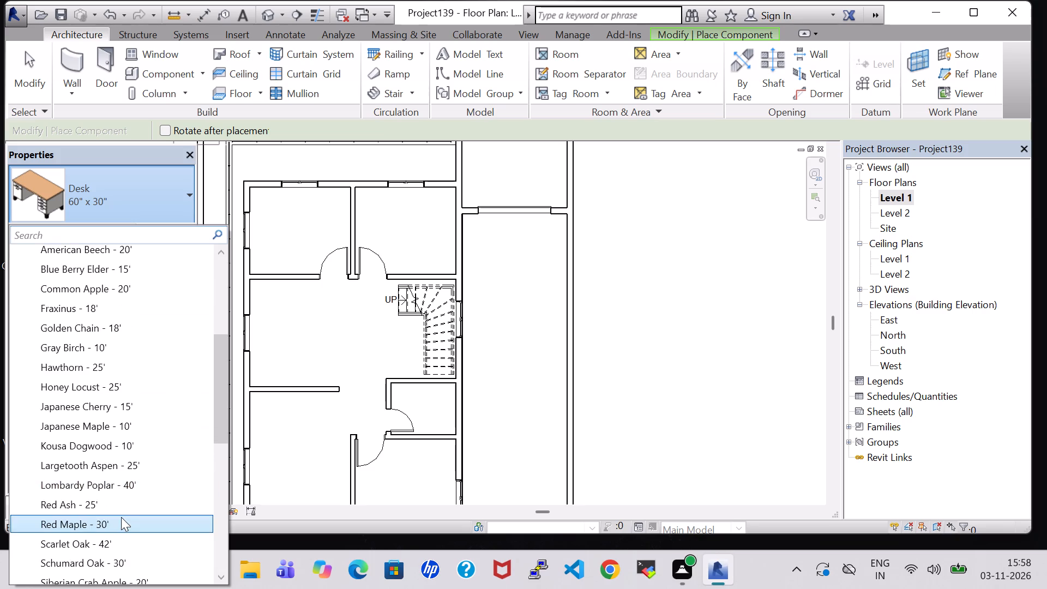
scroll(121, 517, down, 3)
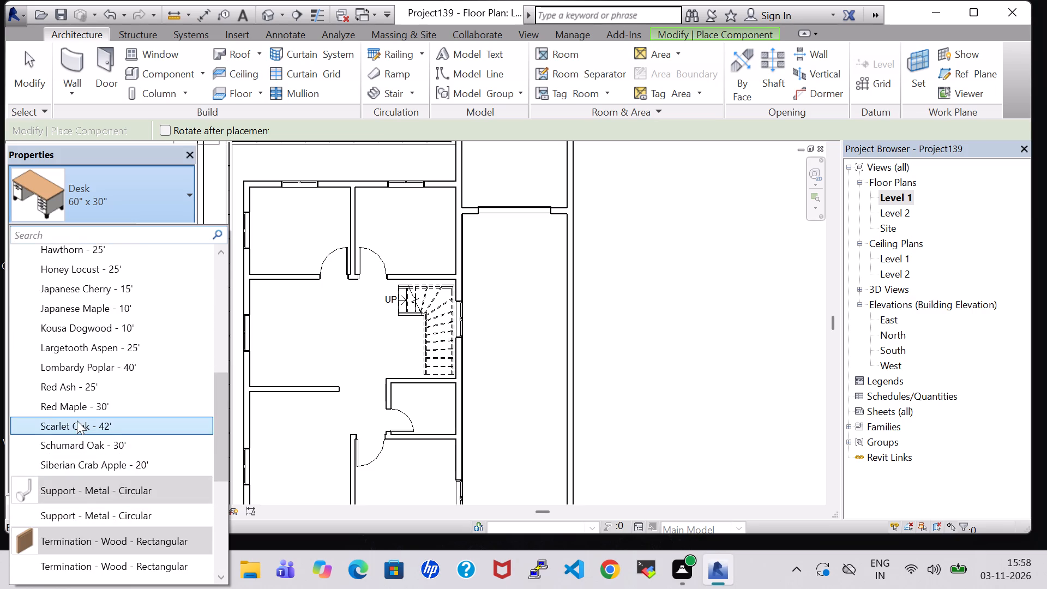
scroll(77, 420, up, 7)
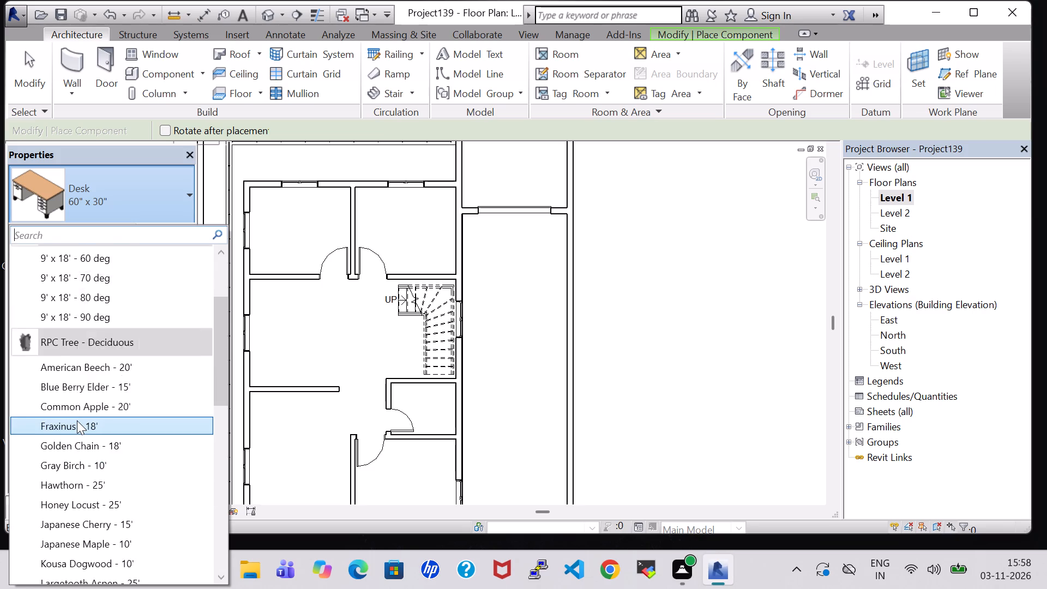
scroll(77, 420, up, 6)
scroll(76, 425, down, 10)
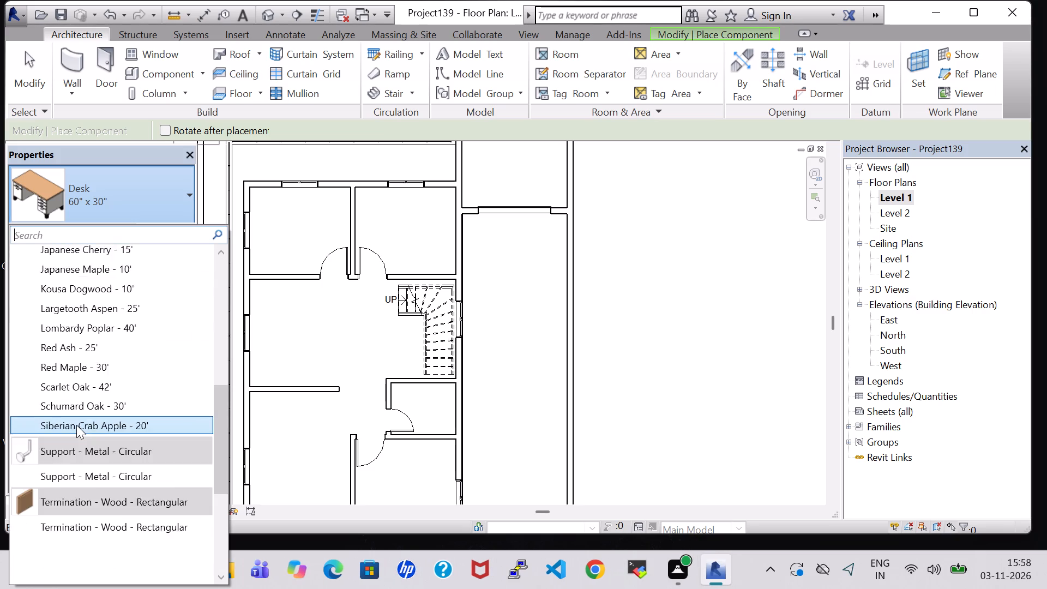
scroll(76, 425, down, 3)
scroll(76, 425, up, 9)
key(Escape)
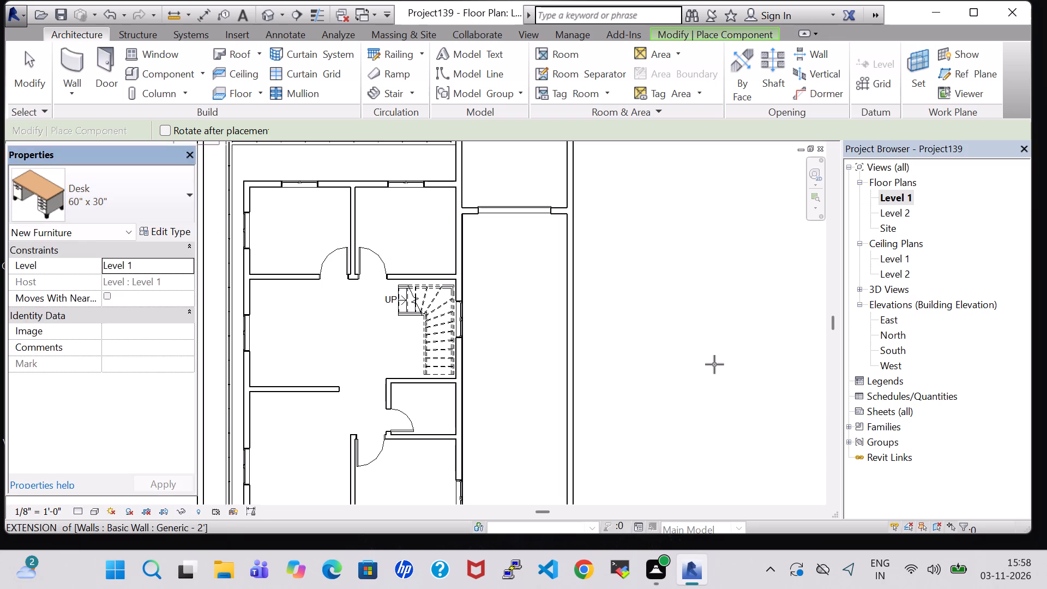
key(Escape)
Load the RPC Plant - Tropical family from the US Imperial library's Planting folder as a component.
click(170, 76)
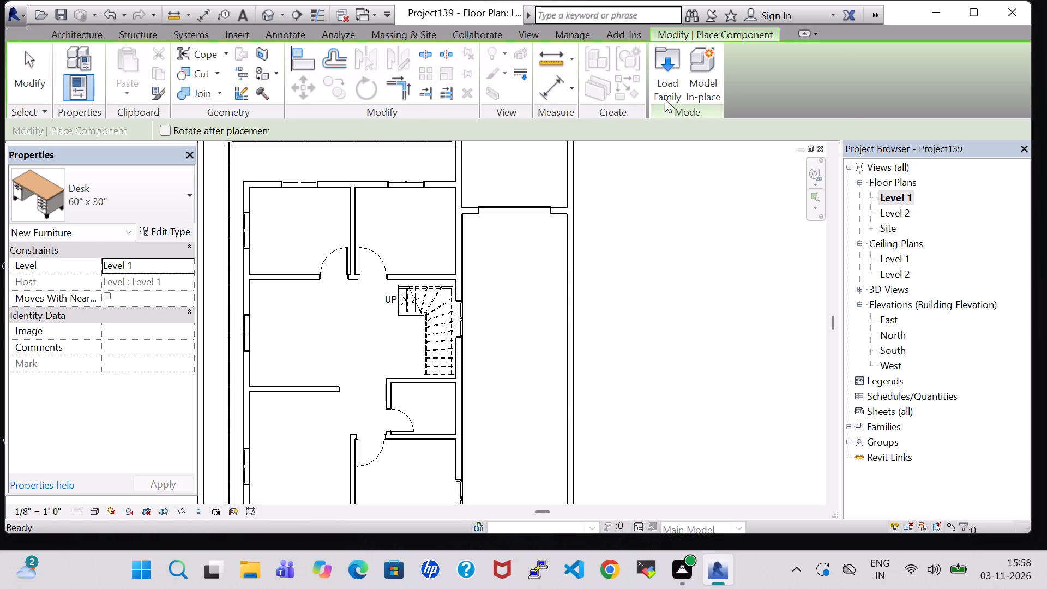
click(667, 86)
key(p)
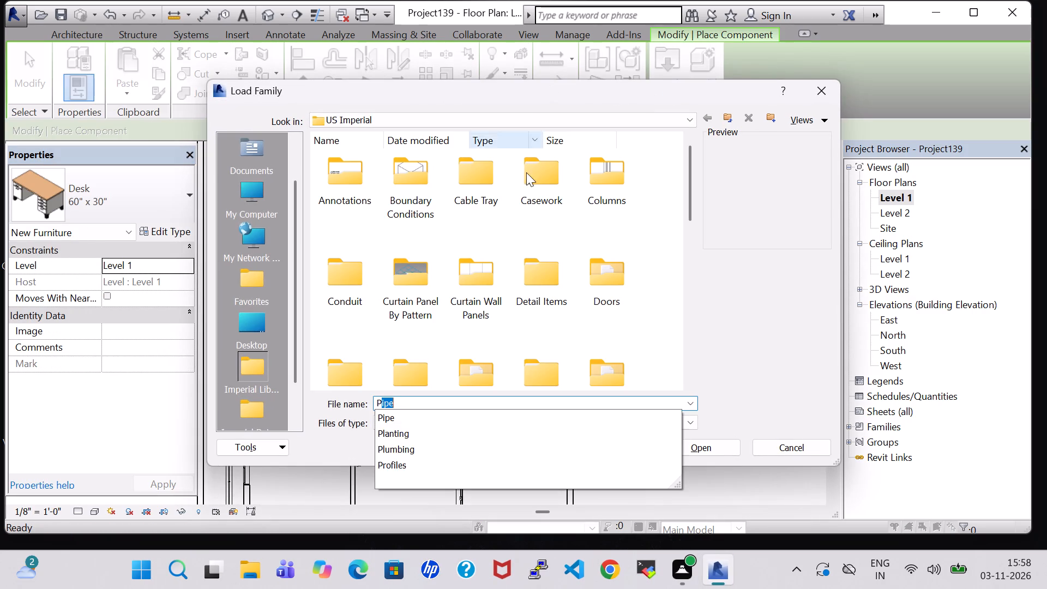
click(455, 291)
key(p)
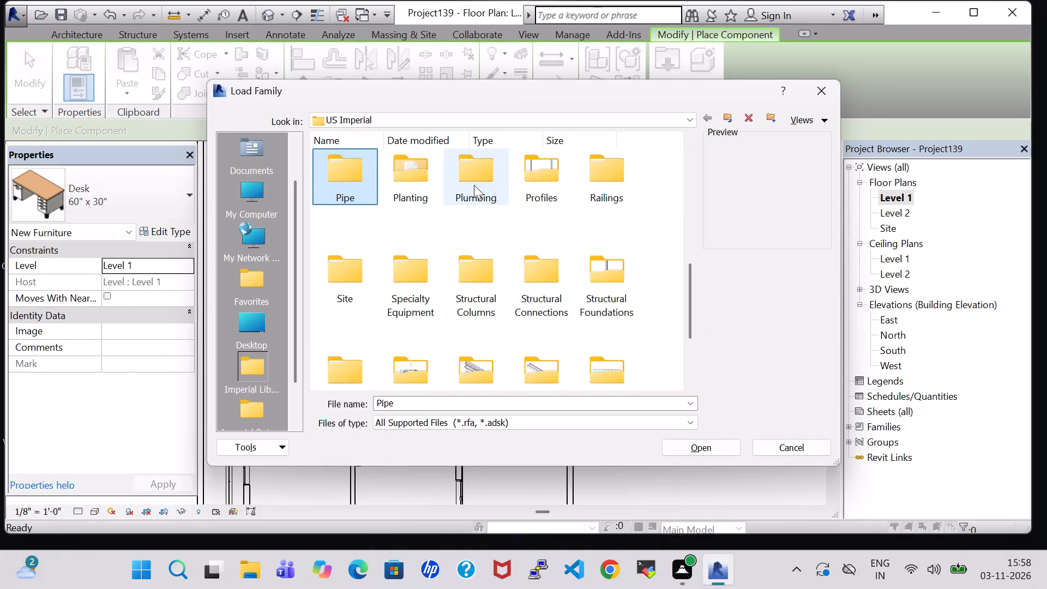
double_click(407, 178)
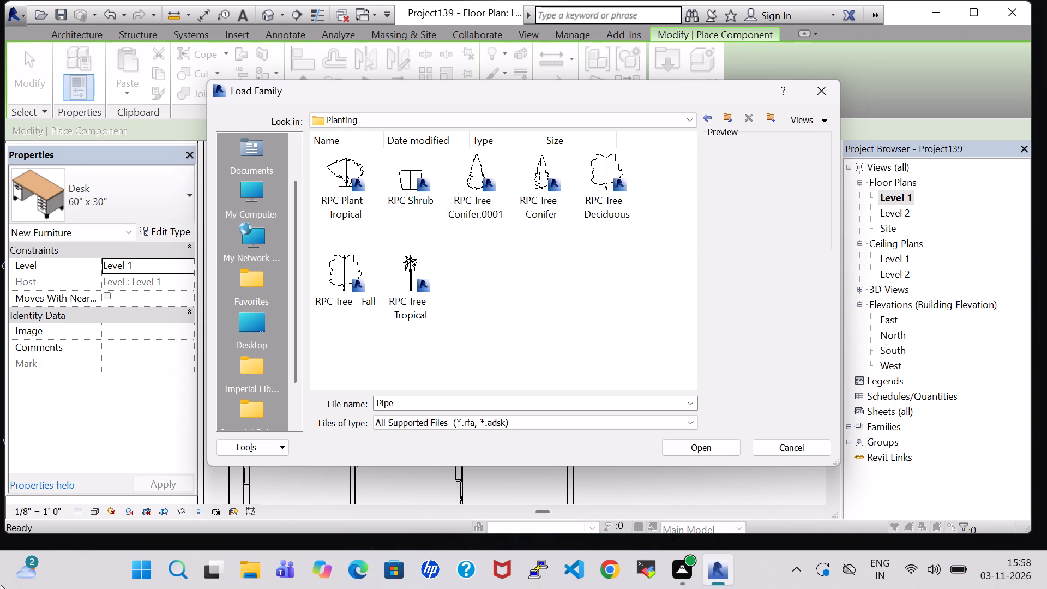
click(352, 171)
click(708, 446)
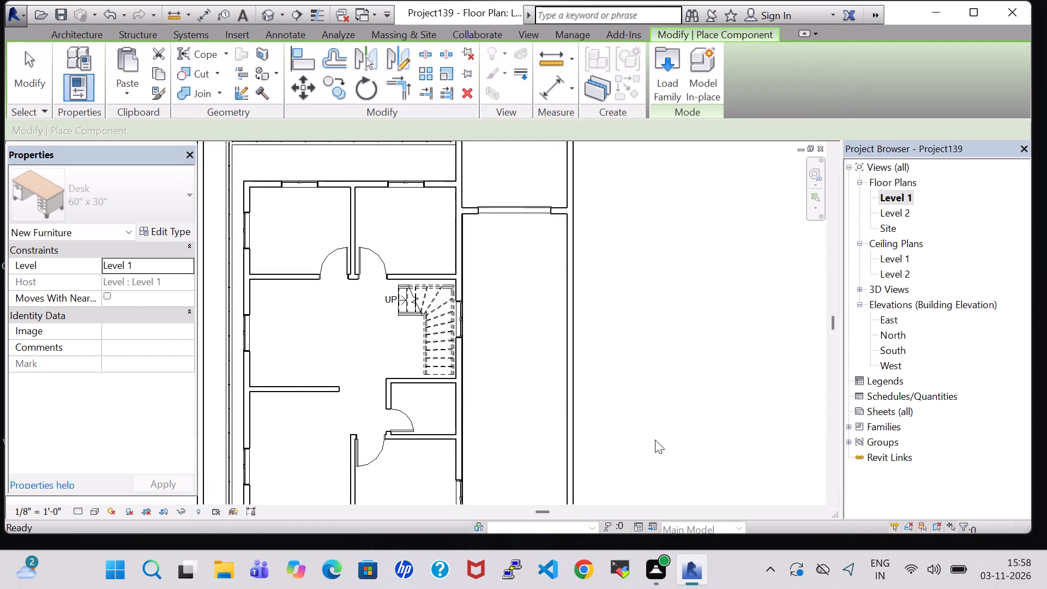
Place one RPC Plant - Tropical Agave - 1.5' between the north railing and the house, near the strip's east end.
scroll(497, 416, down, 3)
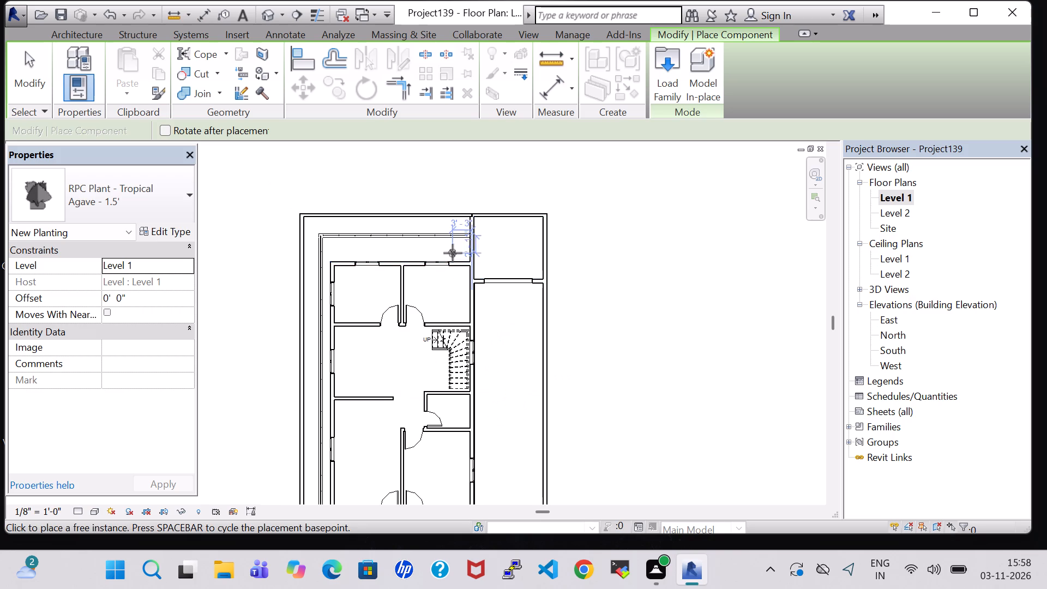
scroll(453, 253, up, 8)
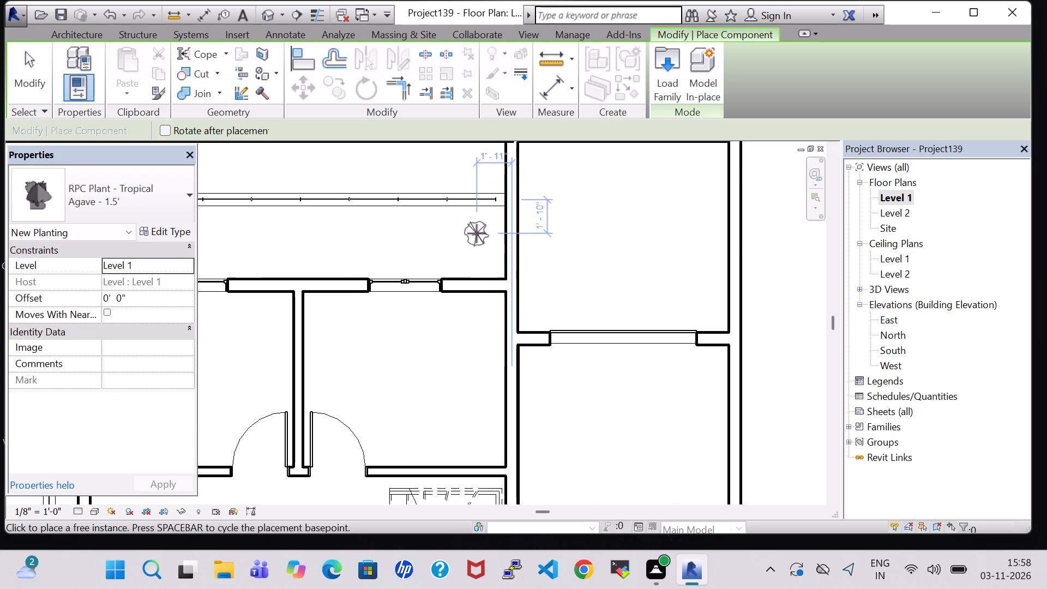
click(477, 233)
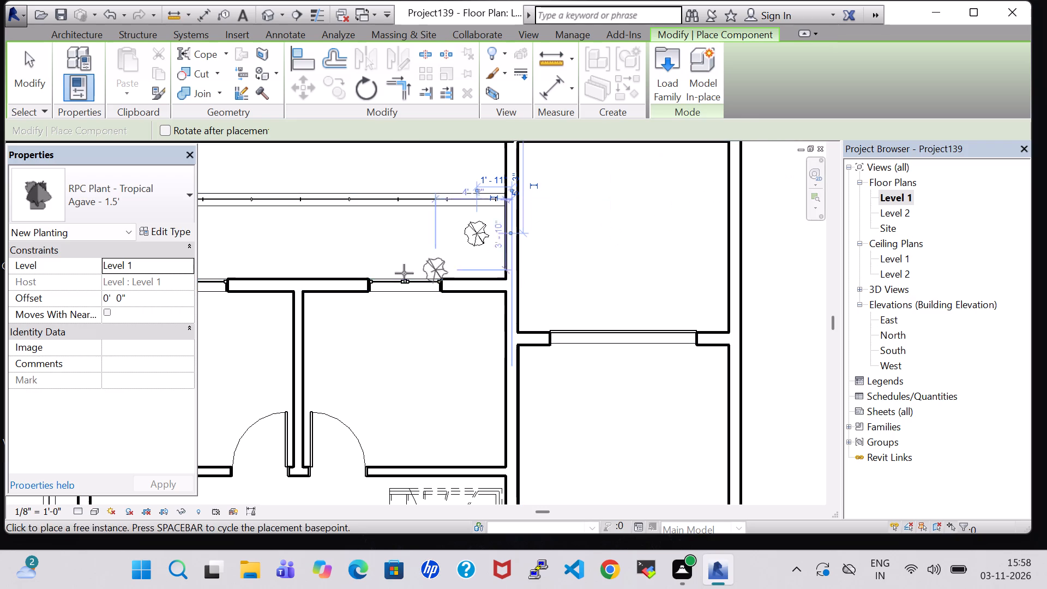
key(Escape)
key(Escape)
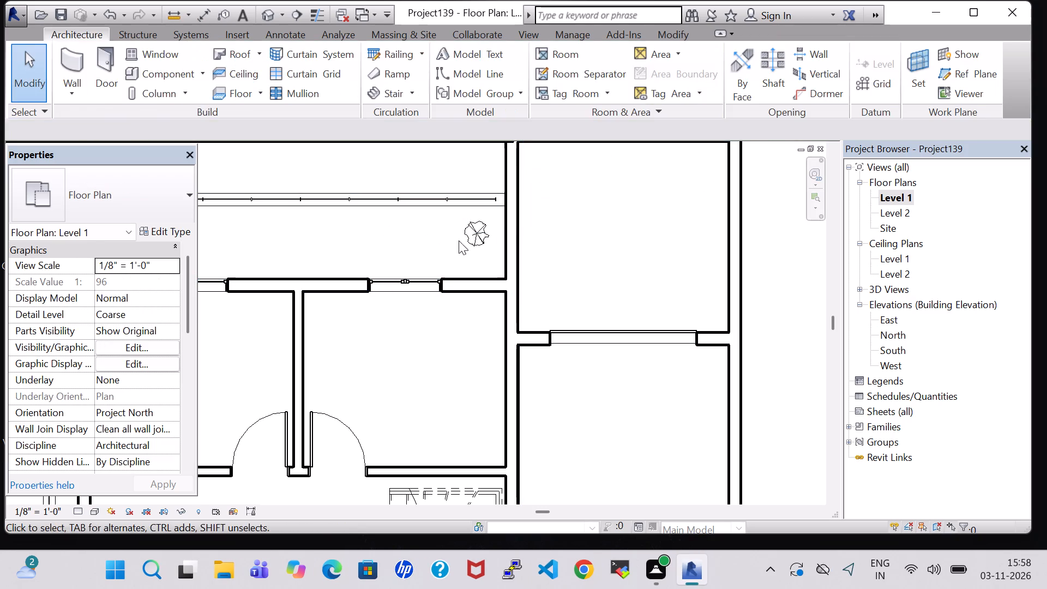
Change the placed Agave plant's type to Crane Lily - 3'.
click(486, 239)
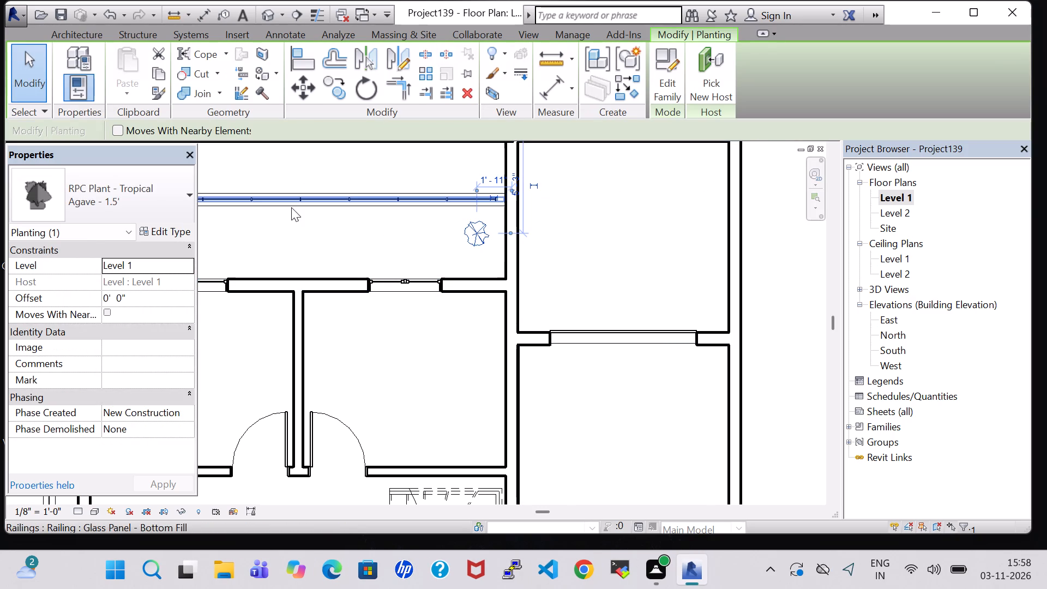
click(165, 196)
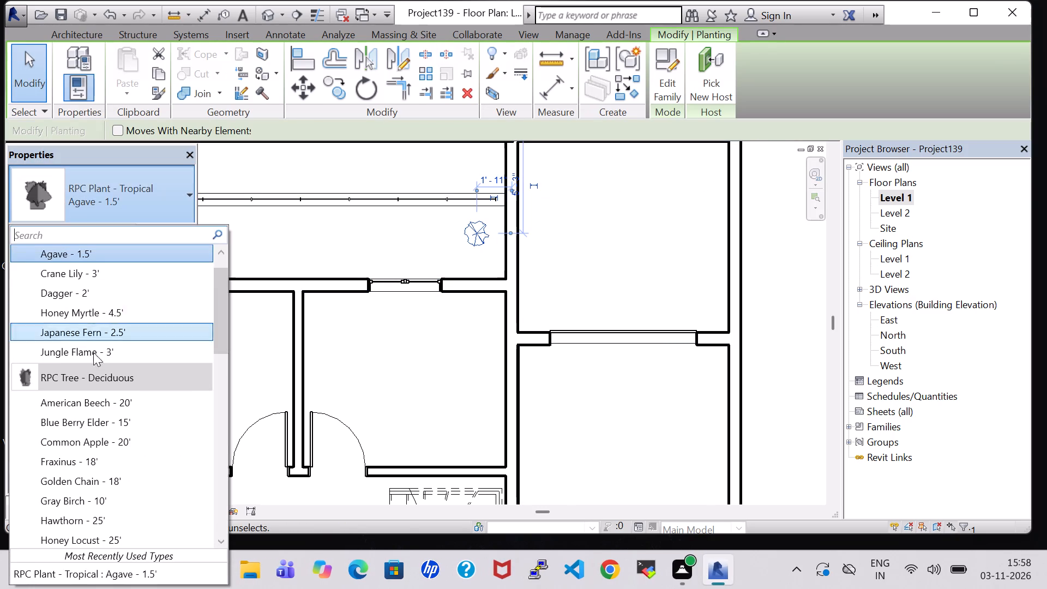
click(100, 280)
click(424, 368)
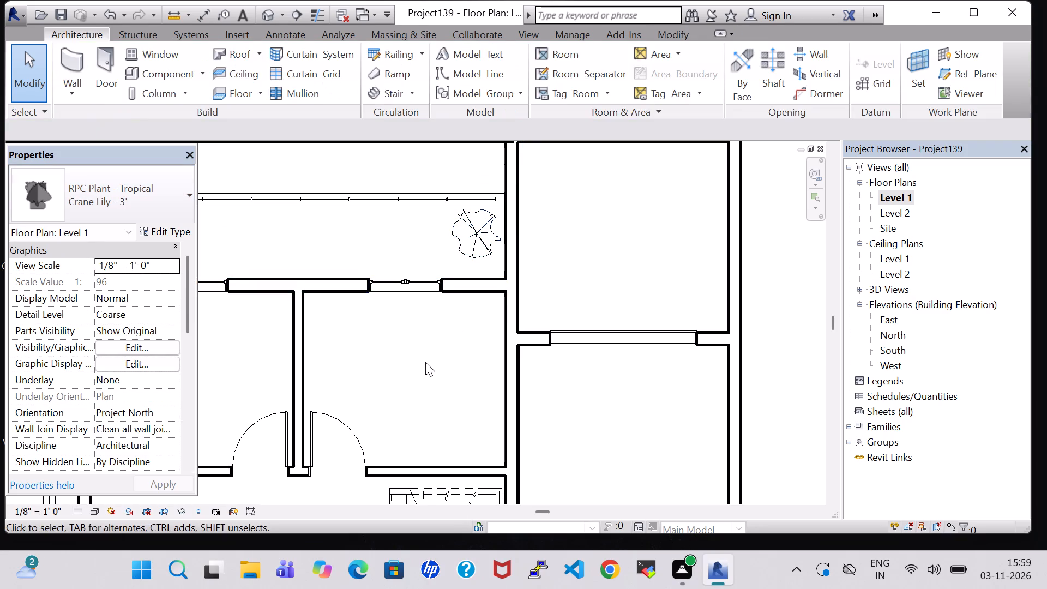
Place similar Crane Lily plants: four between the north boundary wall and railing, ending at the northwest corner, and one inside the railing.
click(465, 256)
right_click(465, 256)
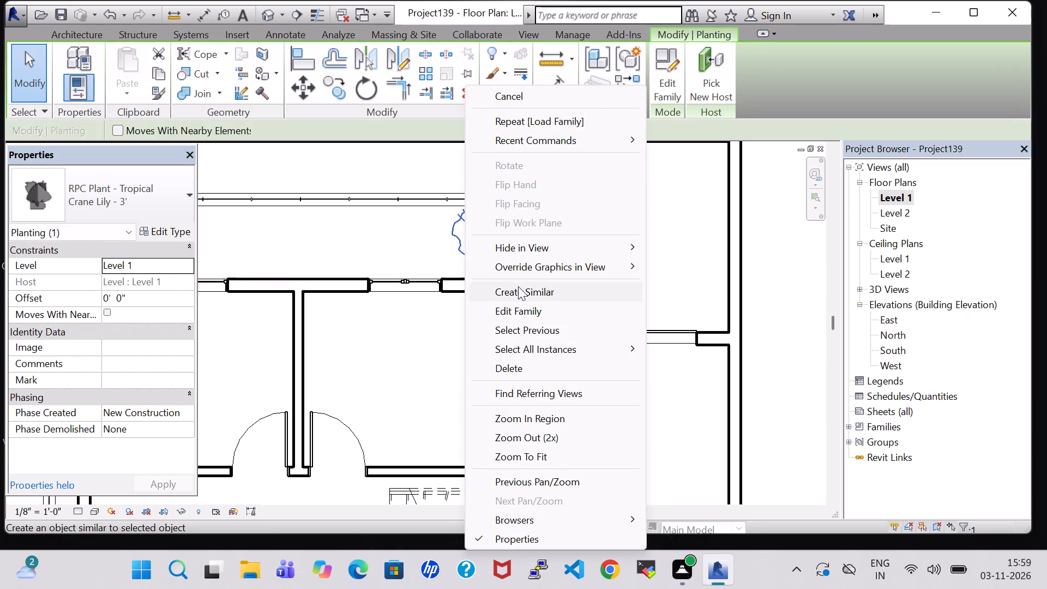
click(518, 286)
middle_drag(358, 245, 356, 350)
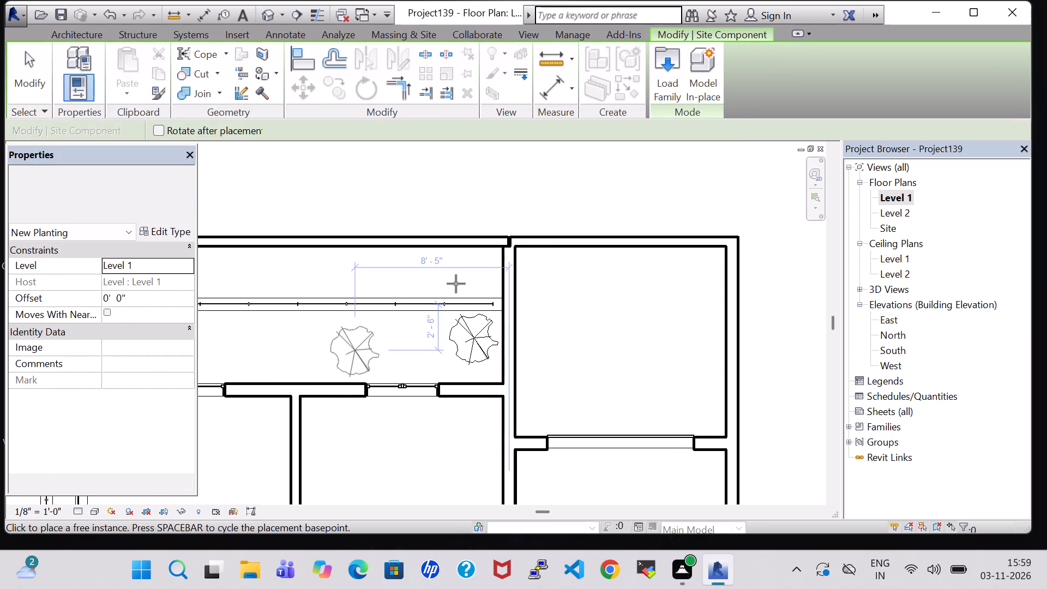
scroll(467, 275, up, 4)
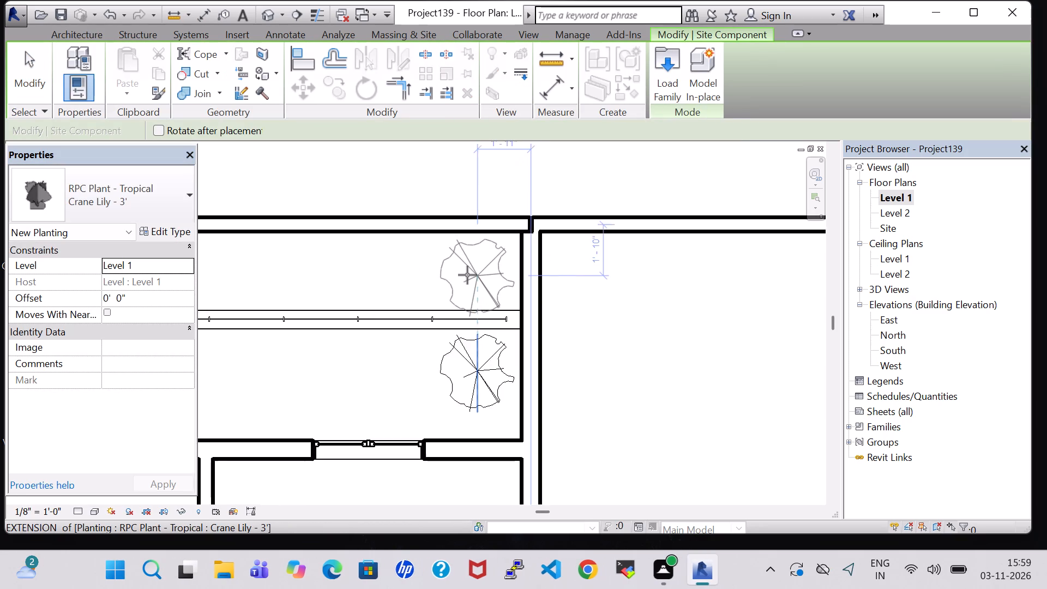
scroll(467, 275, up, 2)
click(483, 272)
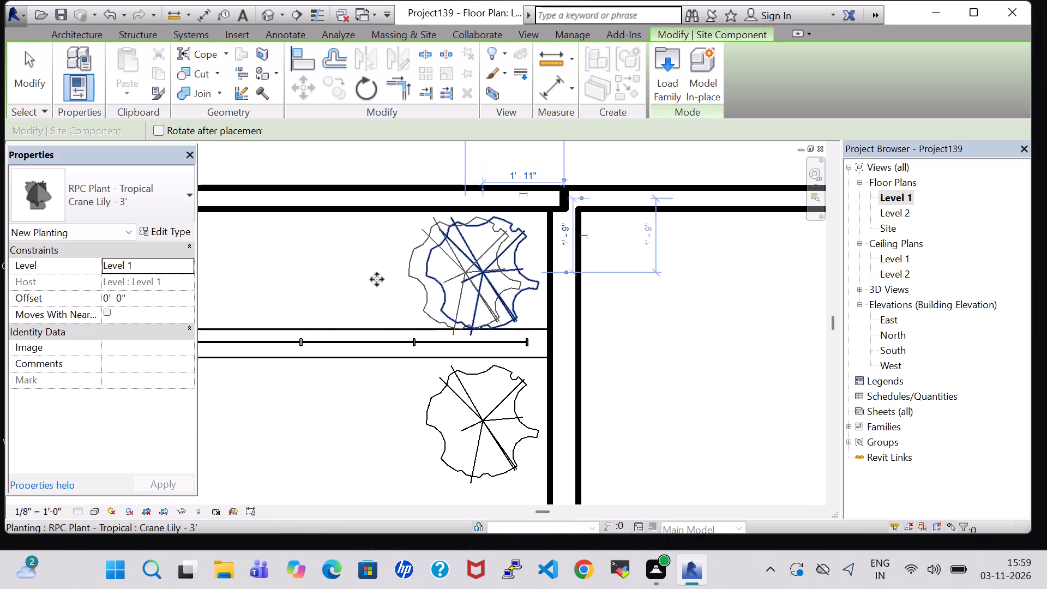
middle_drag(303, 279, 592, 297)
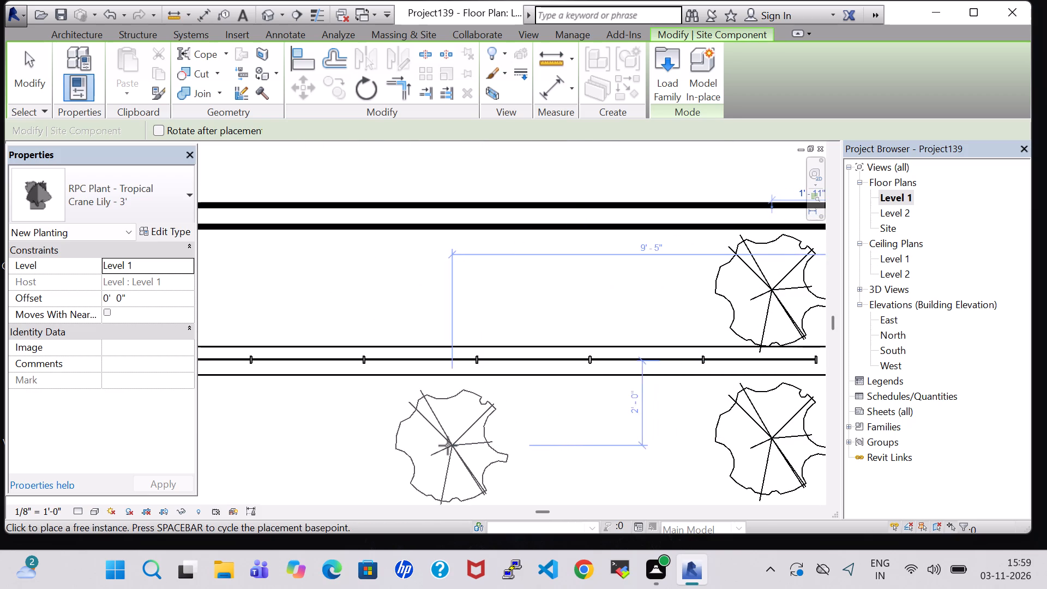
click(448, 446)
click(574, 292)
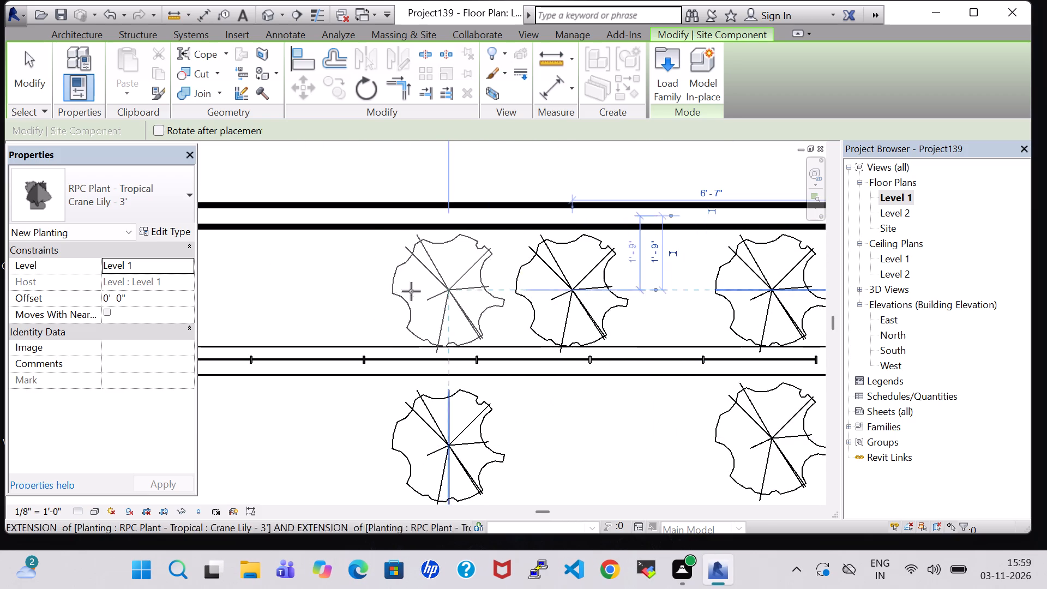
middle_drag(391, 292, 684, 291)
click(447, 283)
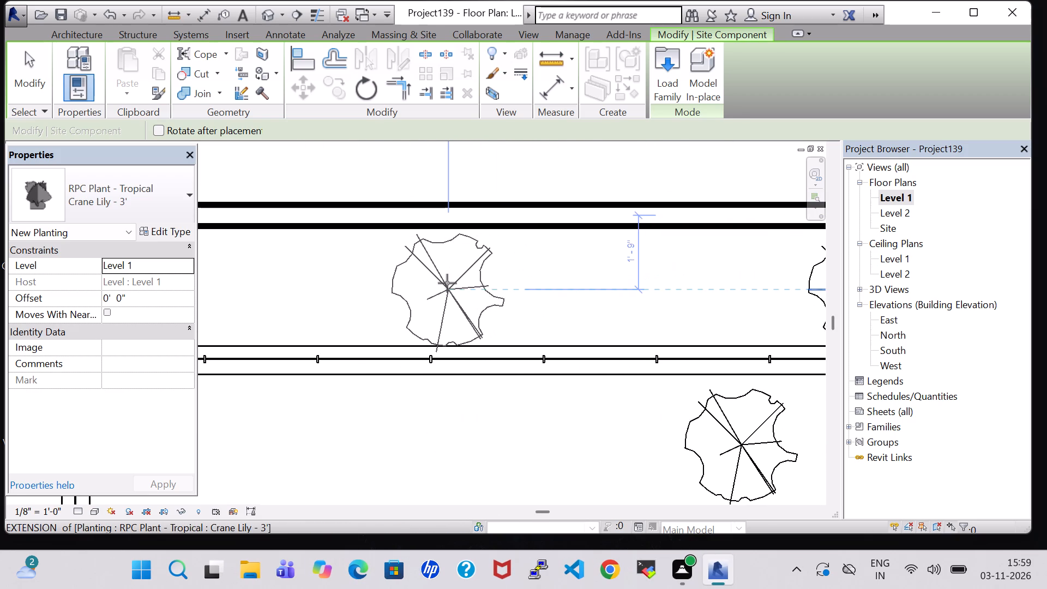
middle_drag(454, 285, 781, 276)
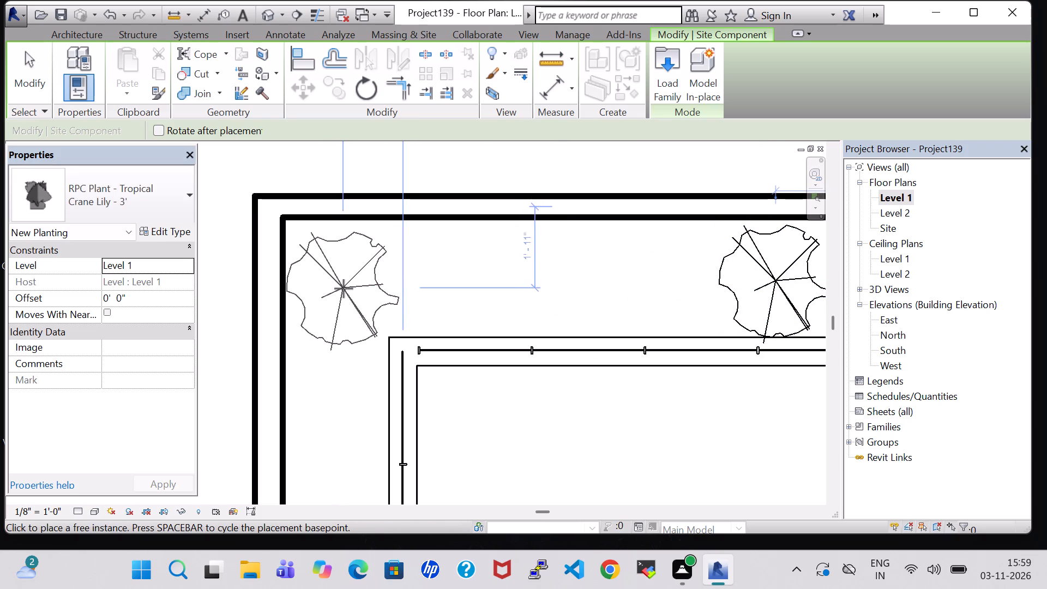
click(346, 287)
scroll(424, 360, down, 6)
scroll(449, 424, up, 1)
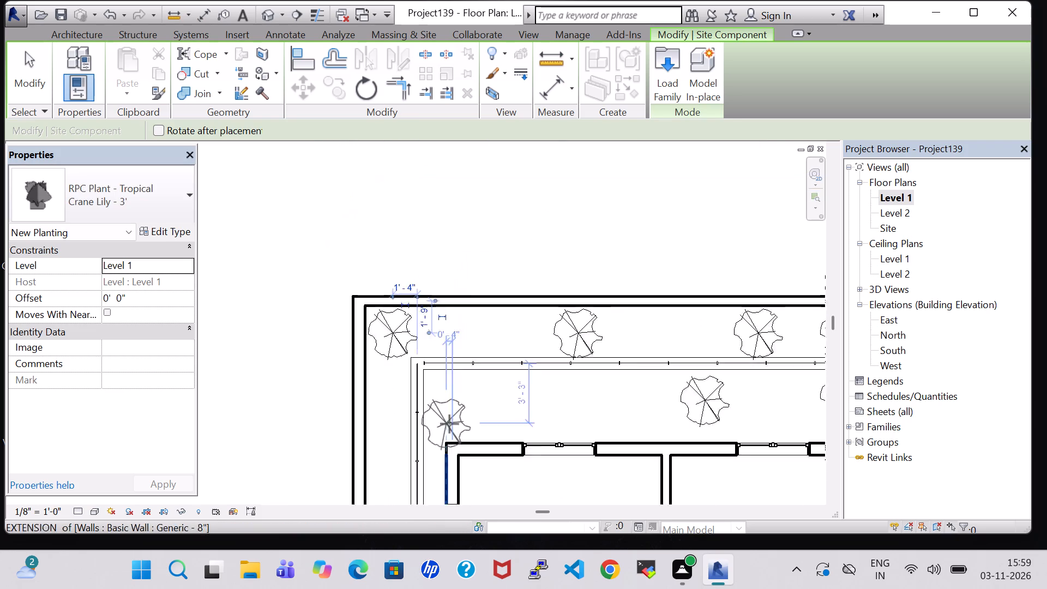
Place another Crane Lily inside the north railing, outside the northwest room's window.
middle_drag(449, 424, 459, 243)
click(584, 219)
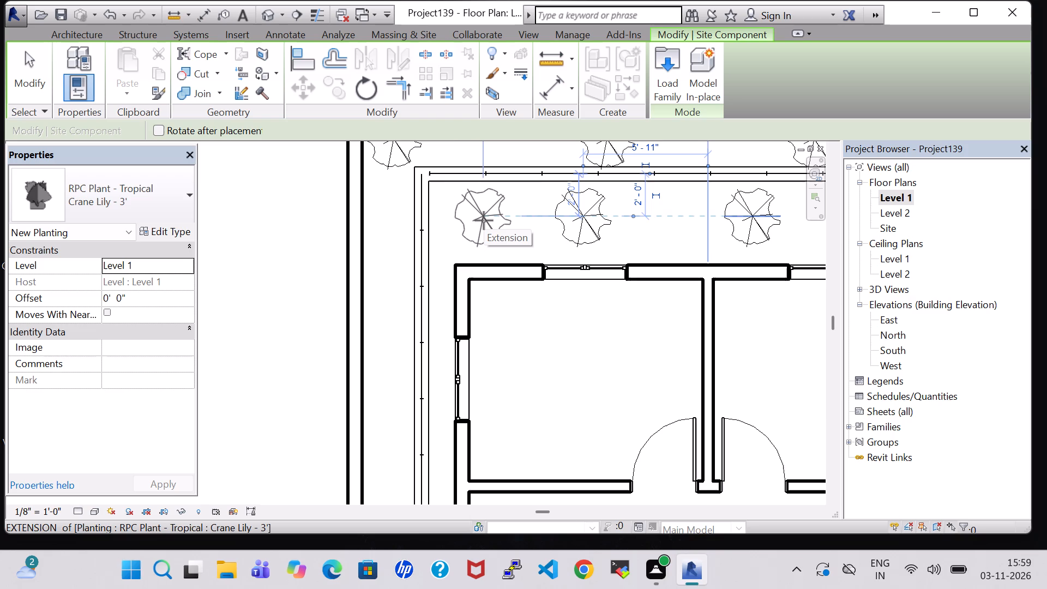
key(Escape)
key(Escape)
Delete the three Crane Lily plants between the north railing and the house wall.
click(586, 213)
key(Delete)
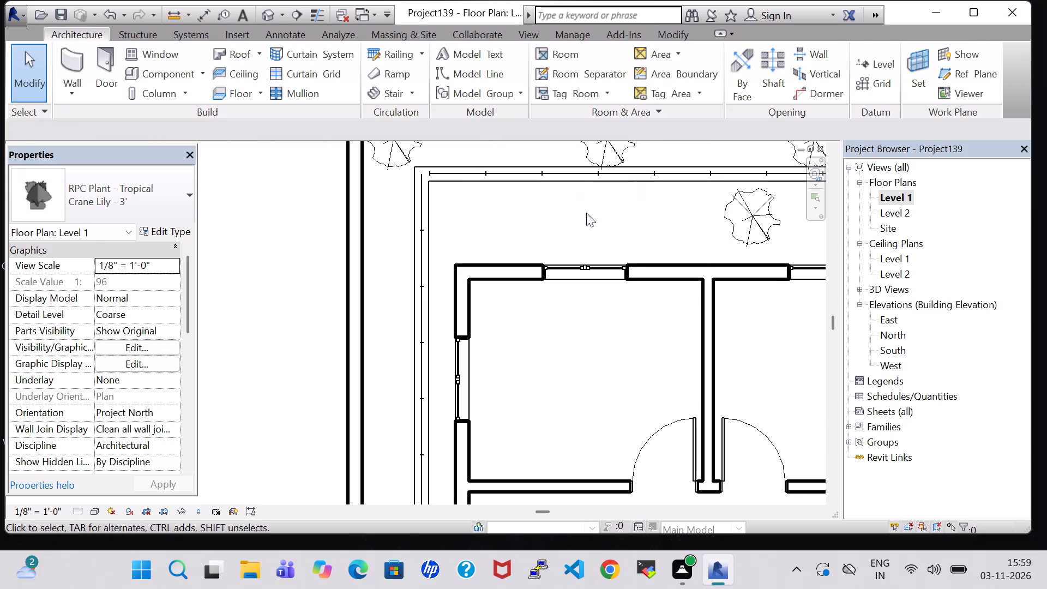
click(727, 217)
key(Delete)
middle_drag(727, 217, 594, 224)
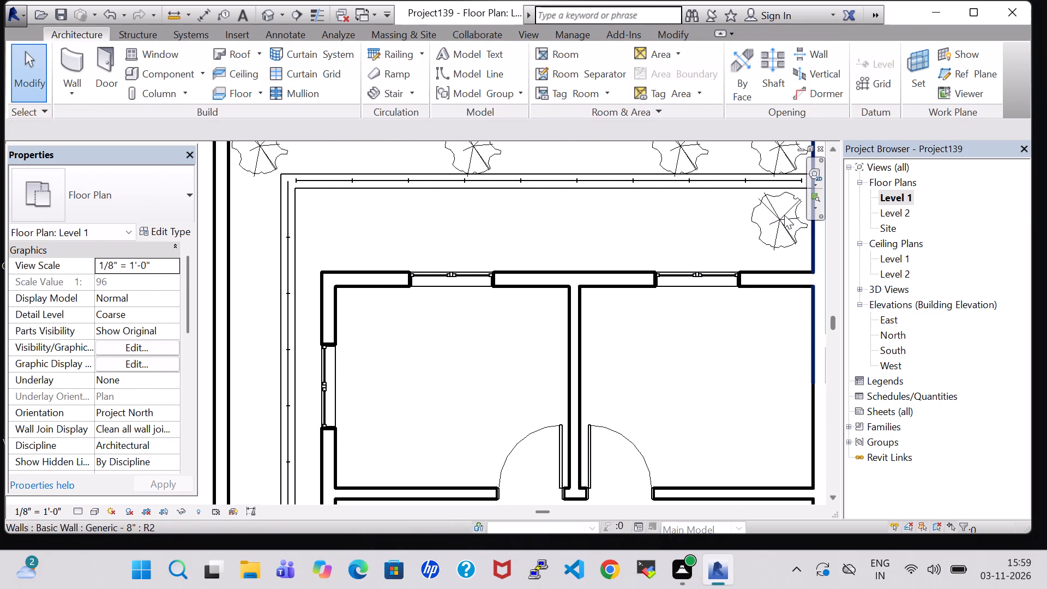
click(772, 211)
key(Delete)
Nudge the second plant from the east in the north row westward to space the row more evenly.
click(687, 156)
key(Left)
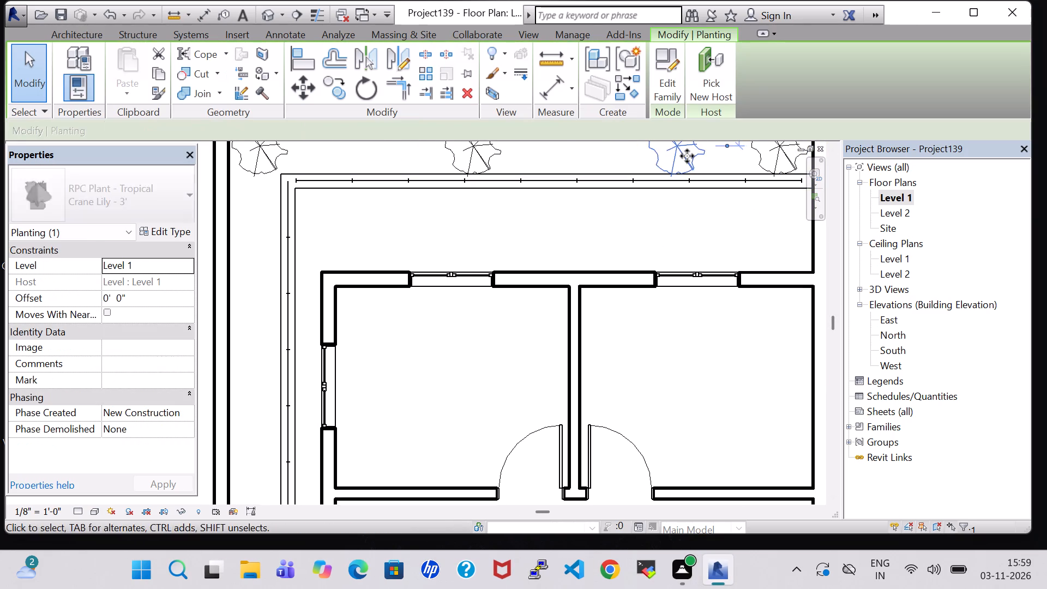
key(Left)
key(Left)
key(Left)
key(Left)
key(Left)
scroll(687, 156, down, 1)
key(Left)
key(Left)
key(Left)
key(Left)
key(Left)
key(Left)
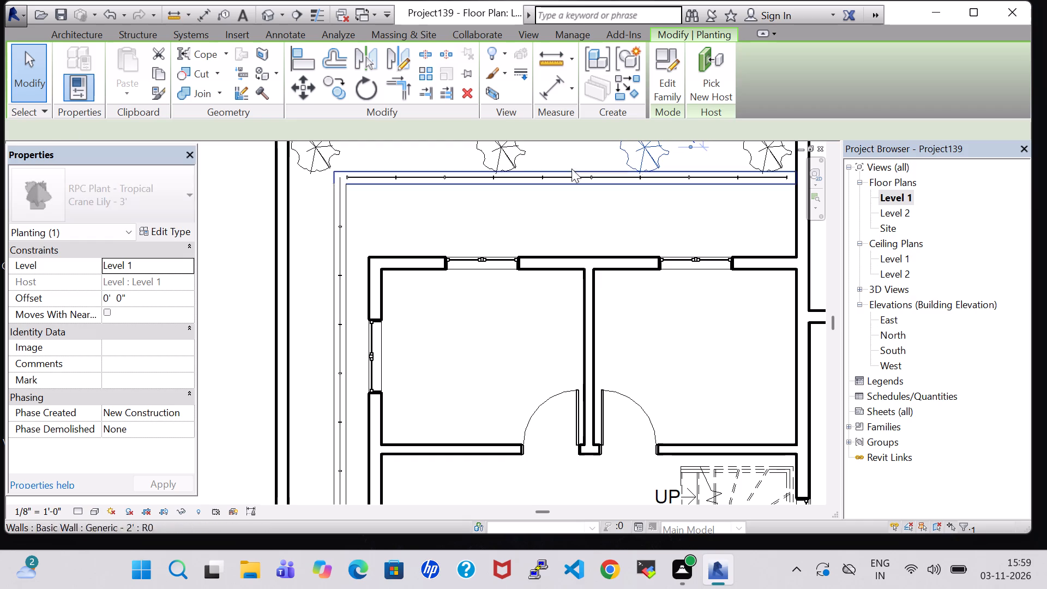
key(Left)
scroll(420, 167, down, 5)
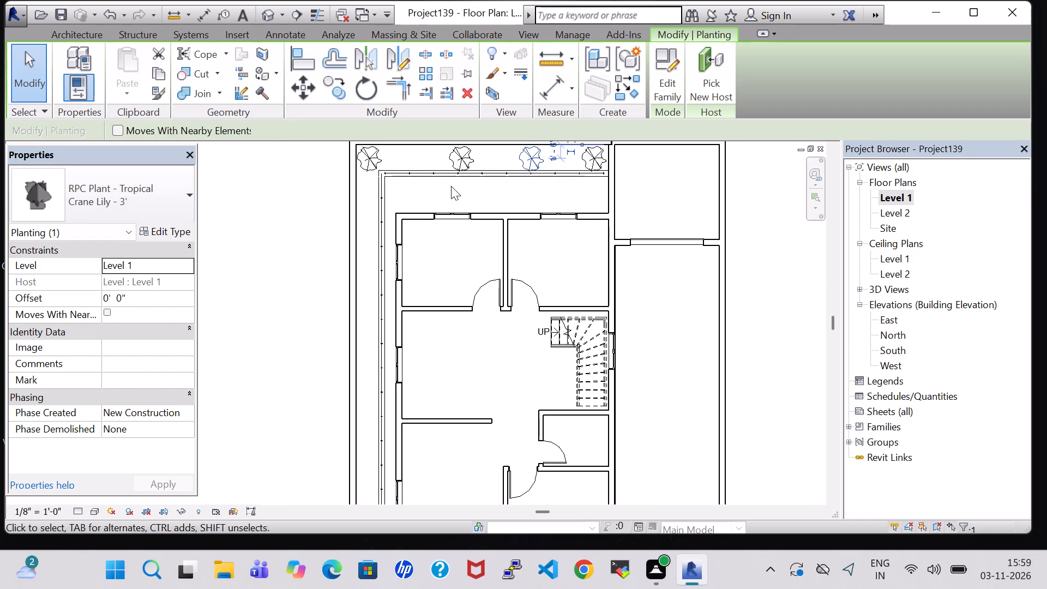
Place five similar Crane Lily - 3' plants down the strip between the west boundary wall and the railing.
click(369, 157)
right_click(369, 157)
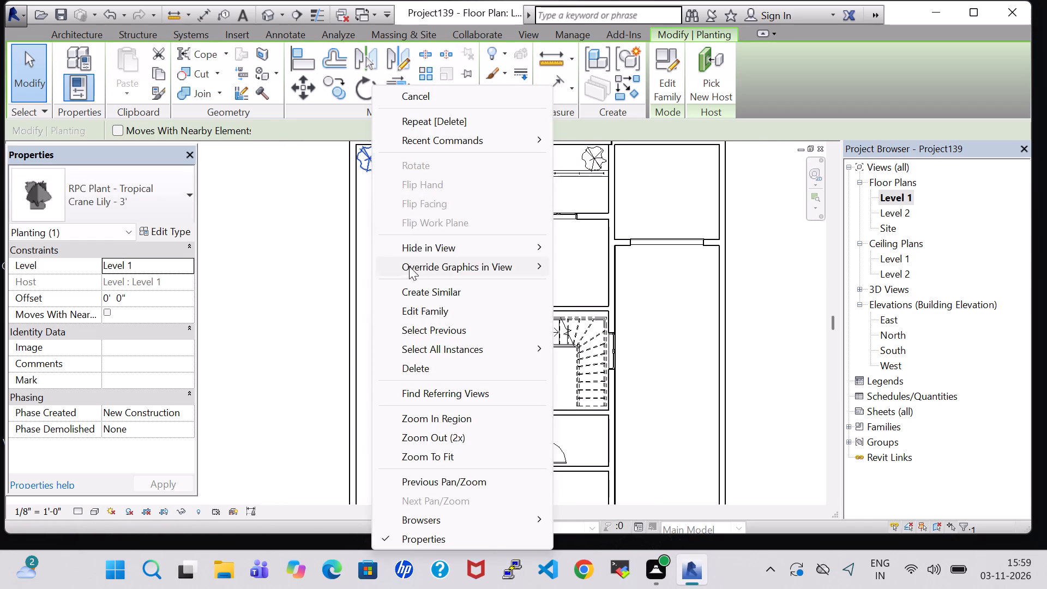
click(437, 289)
click(368, 213)
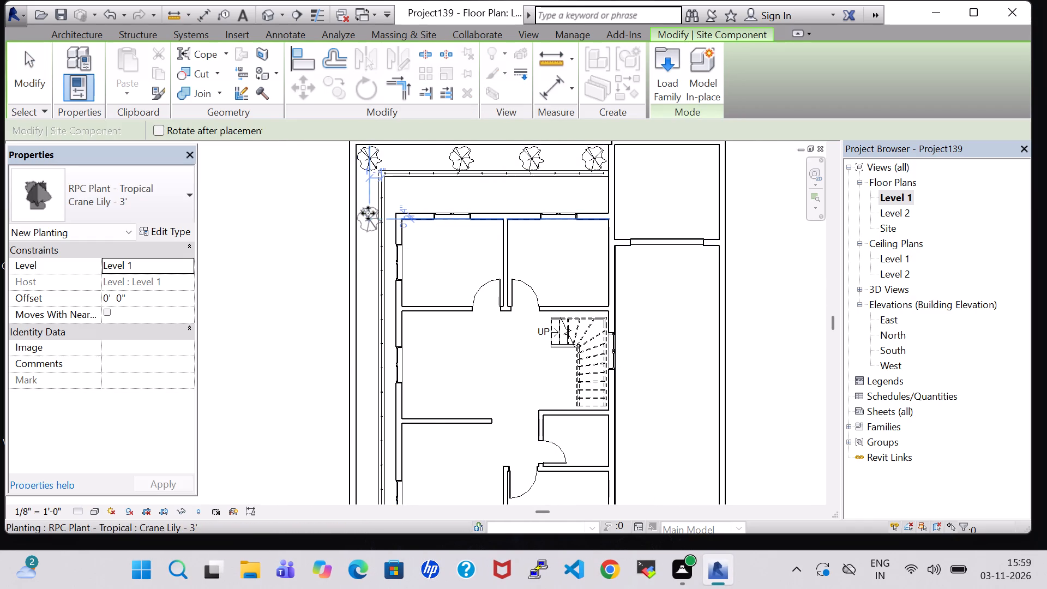
click(368, 306)
middle_drag(363, 423, 381, 299)
click(383, 261)
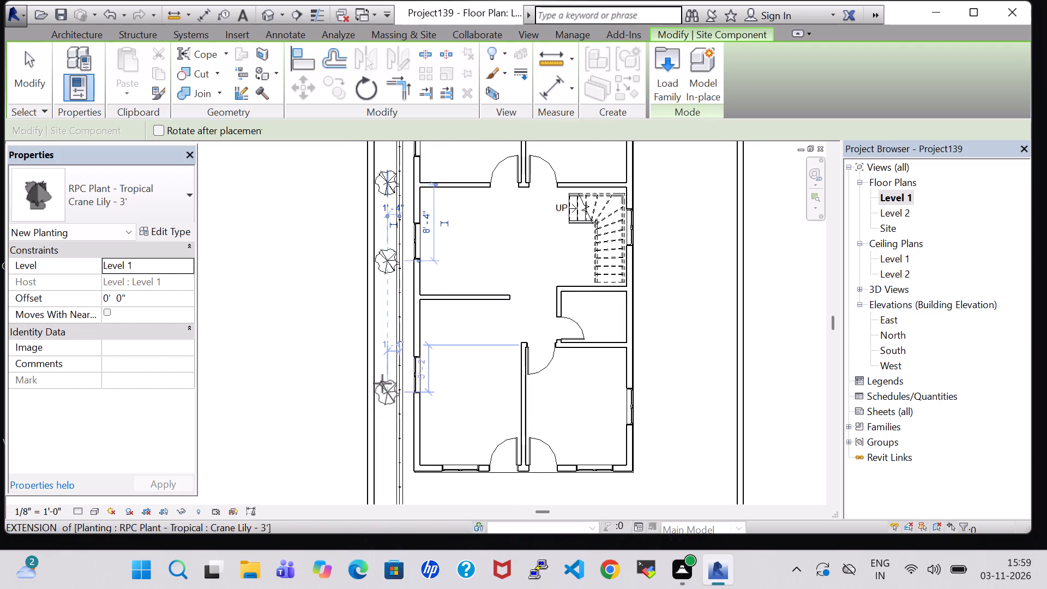
click(383, 362)
middle_drag(384, 362, 410, 163)
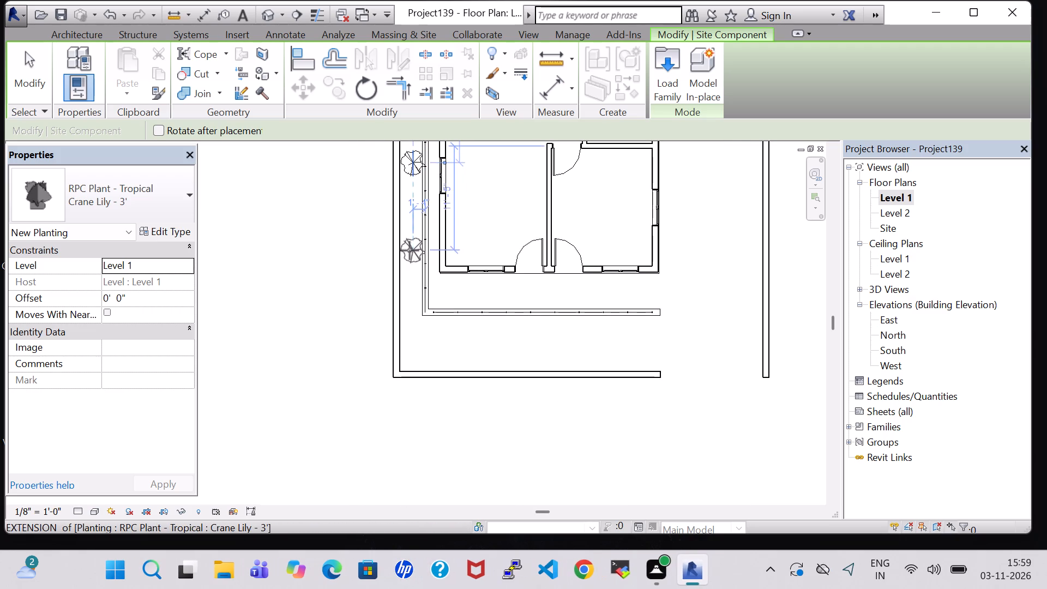
click(410, 250)
Place four Crane Lily - 3' plants between the south railing and boundary wall, from the southwest corner to the wall's east end.
click(411, 346)
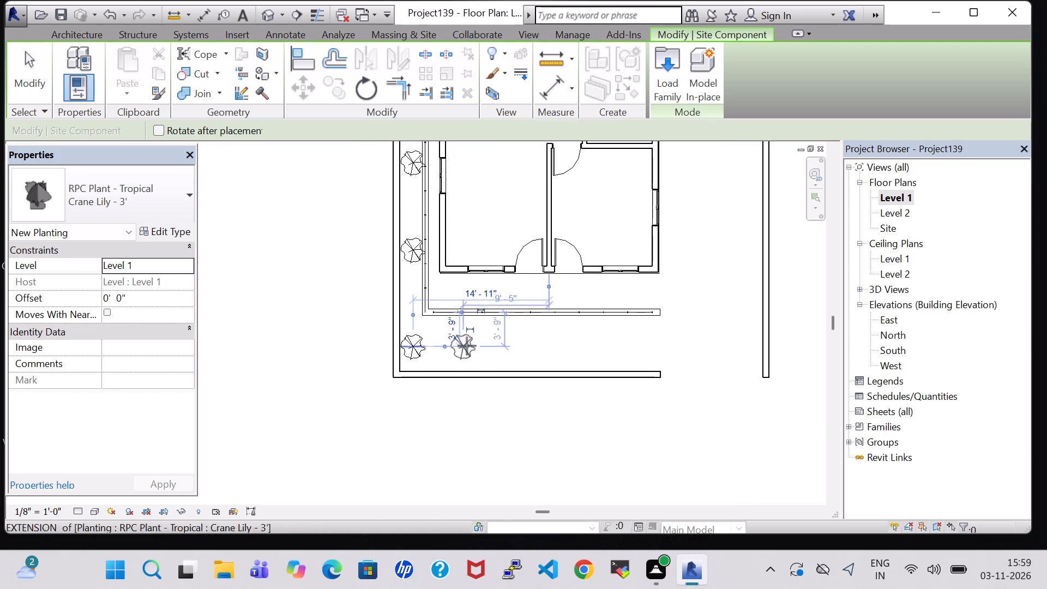
click(476, 346)
click(562, 353)
click(637, 353)
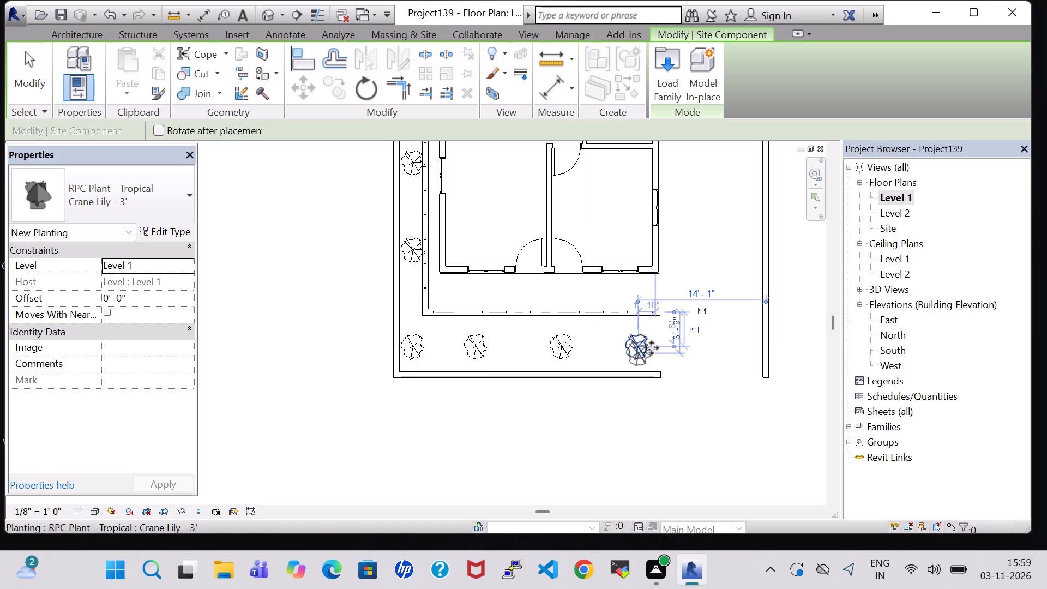
key(Escape)
key(Escape)
Change the south row's easternmost plant and its second plant from the west to Jungle Flame - 3'.
click(653, 338)
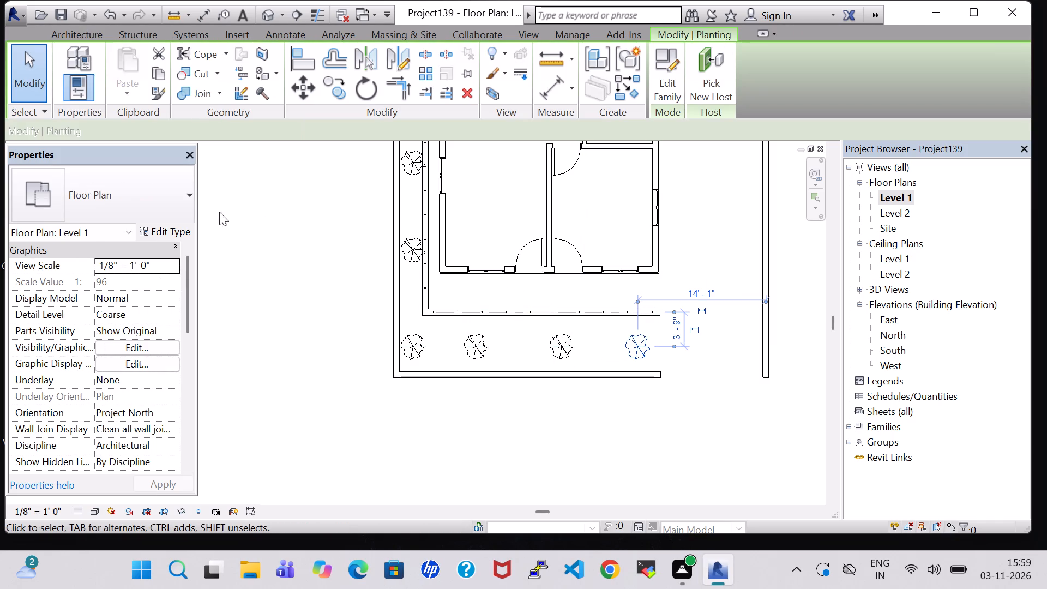
click(128, 192)
click(147, 341)
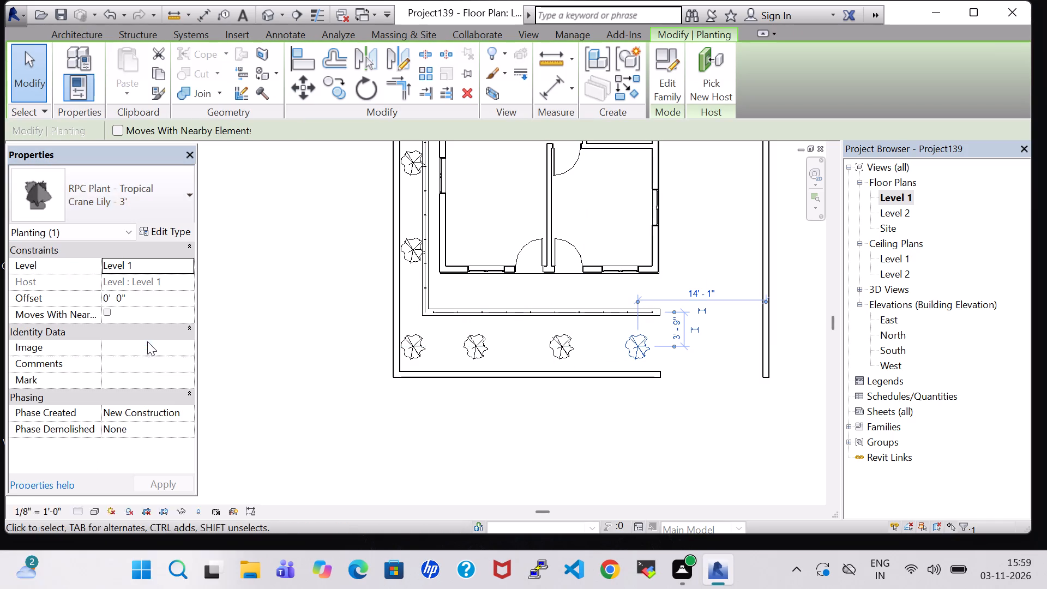
click(485, 341)
click(158, 196)
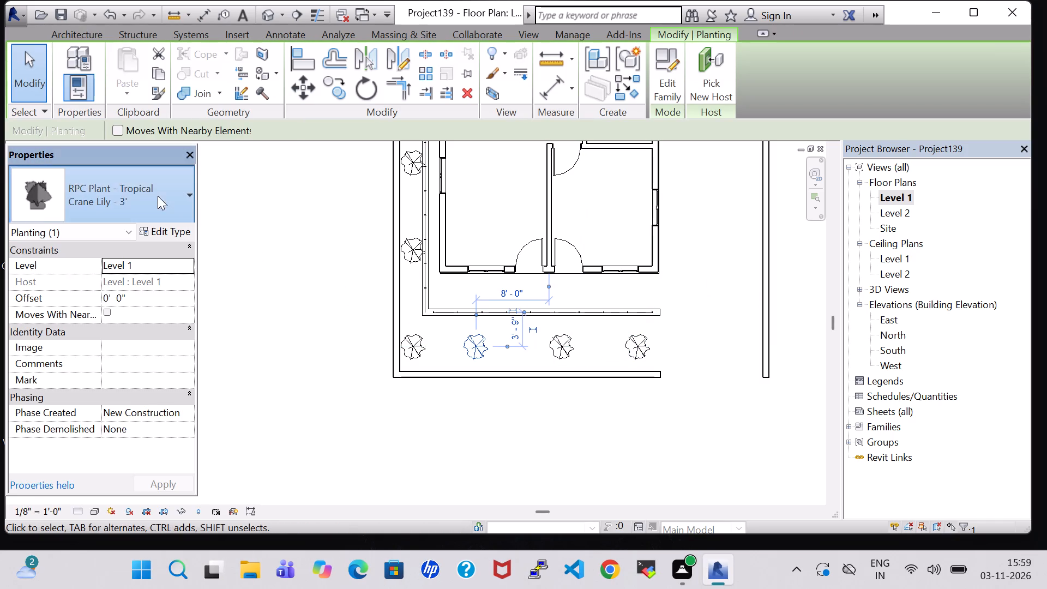
click(176, 339)
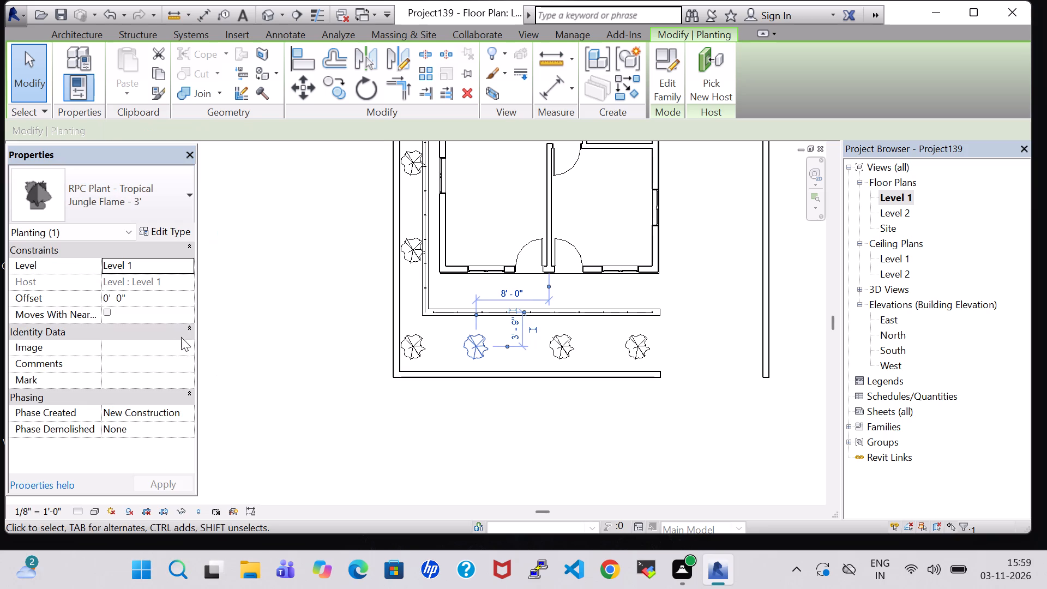
Change the northernmost, middle and southernmost plants of the five down the west boundary strip to Jungle Flame - 3'.
click(411, 246)
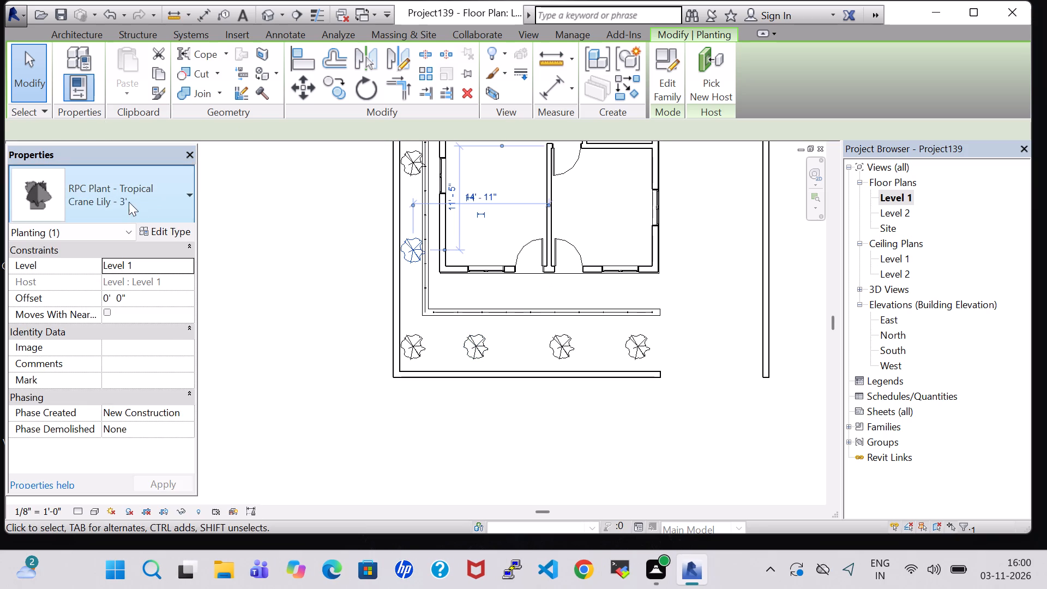
click(129, 202)
click(121, 339)
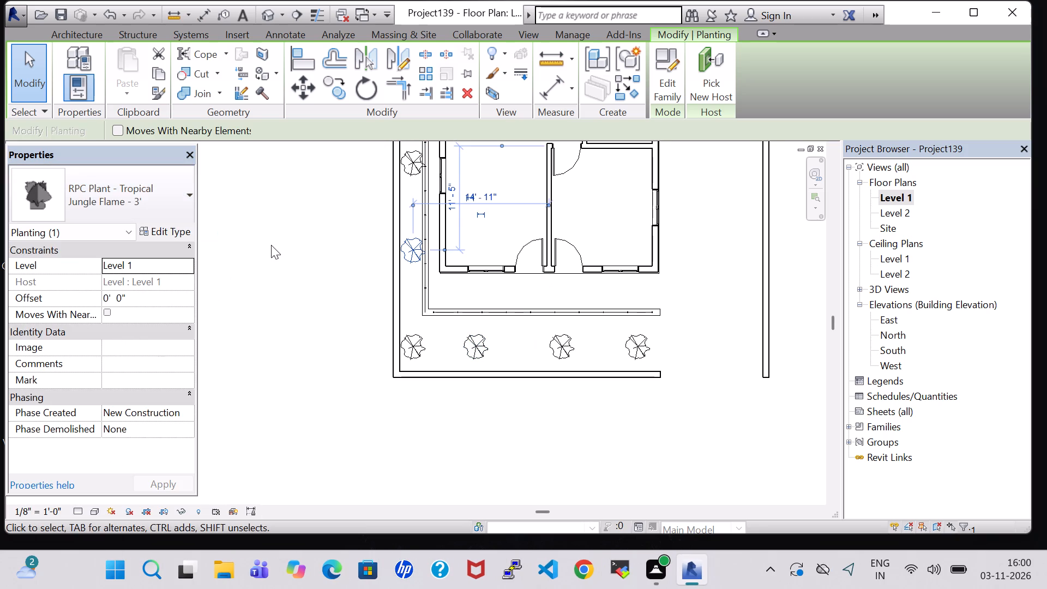
middle_drag(271, 245, 269, 456)
click(404, 274)
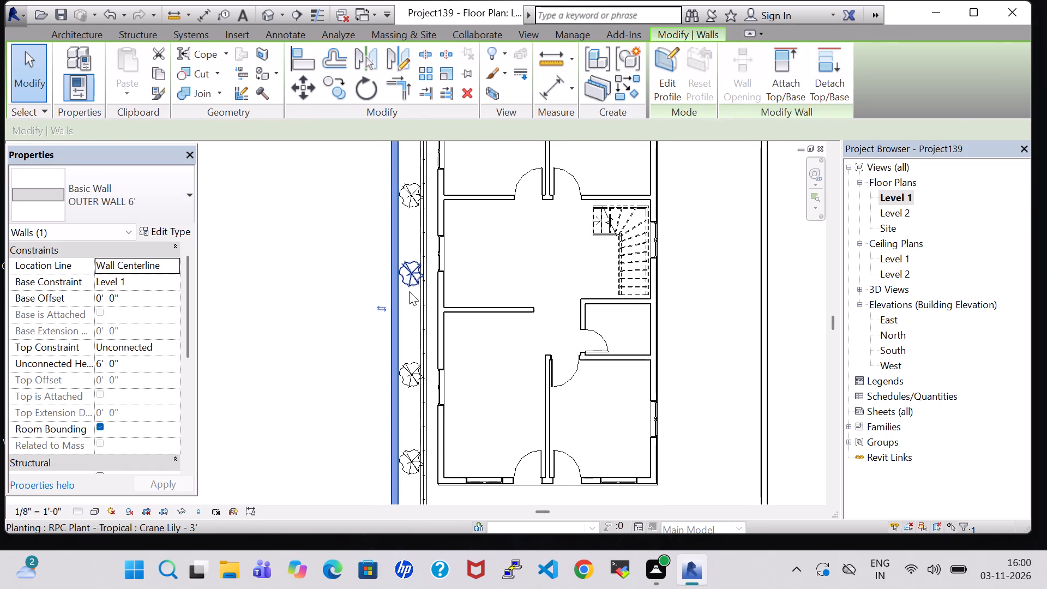
click(409, 299)
click(401, 277)
click(406, 302)
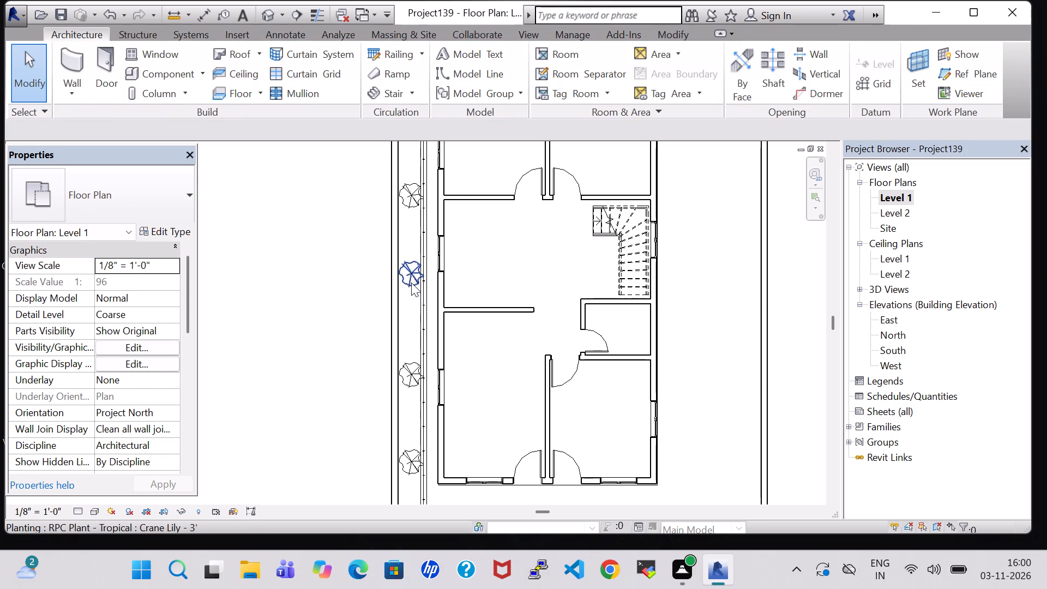
click(411, 283)
click(136, 191)
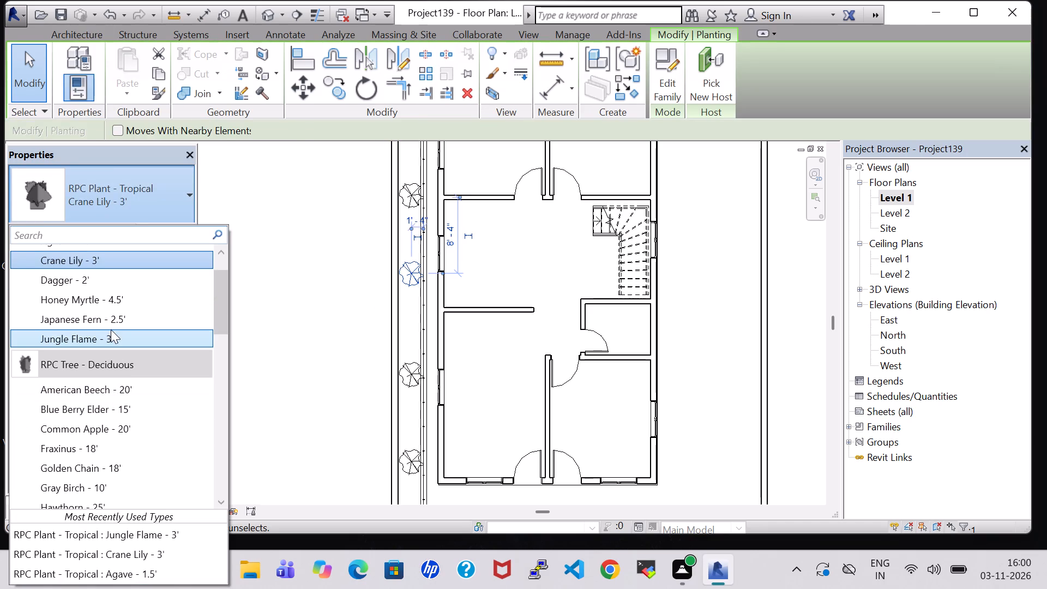
click(115, 335)
middle_drag(298, 255, 290, 390)
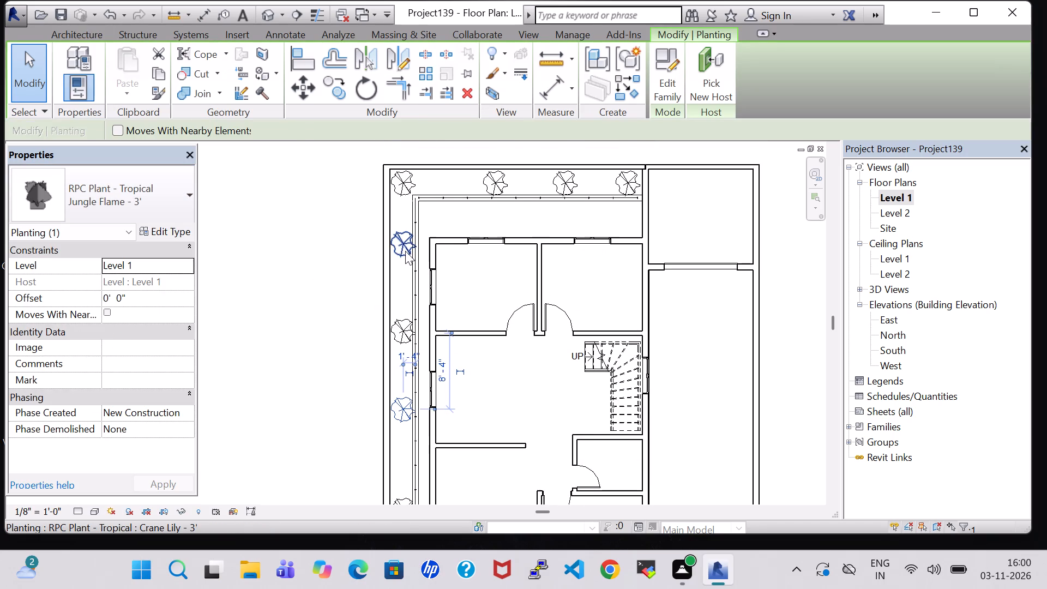
click(405, 251)
click(137, 198)
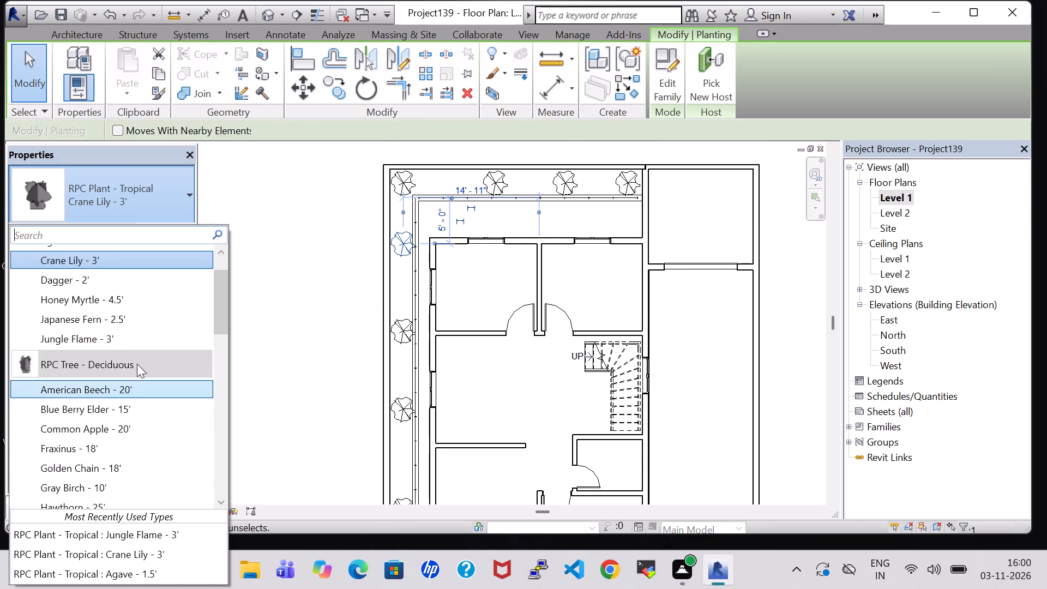
click(131, 329)
Change the north row's second plant from the west and its easternmost plant to Jungle Flame - 3'.
click(506, 177)
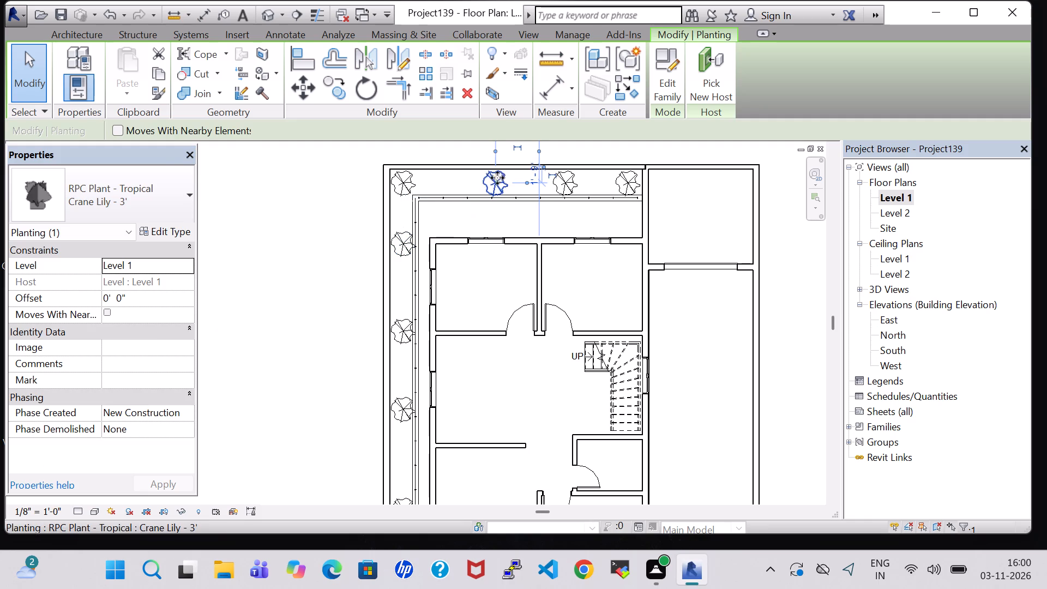
click(124, 176)
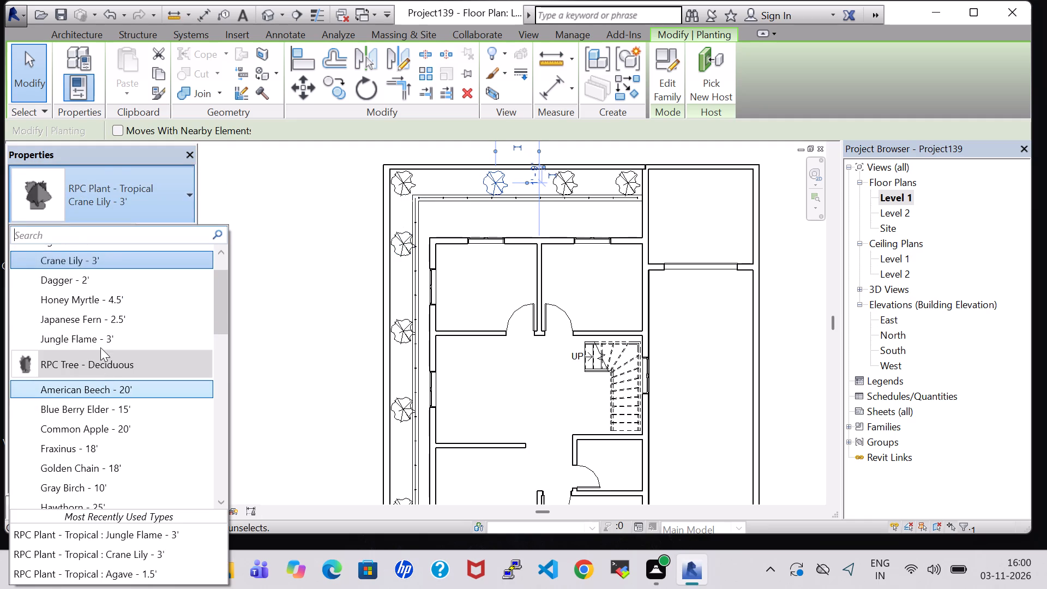
click(100, 343)
click(615, 184)
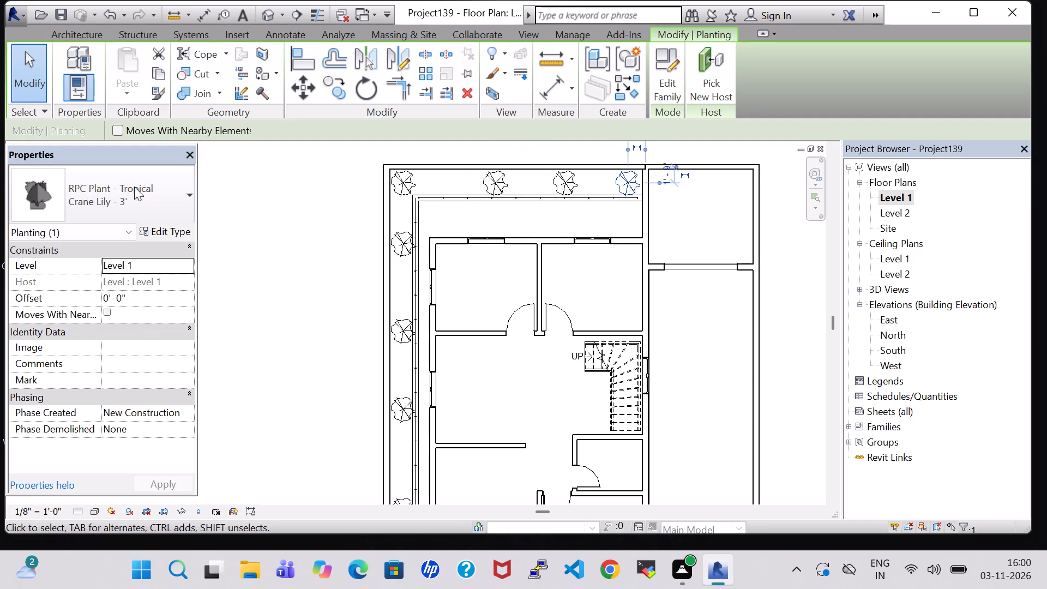
click(108, 187)
click(80, 338)
click(335, 296)
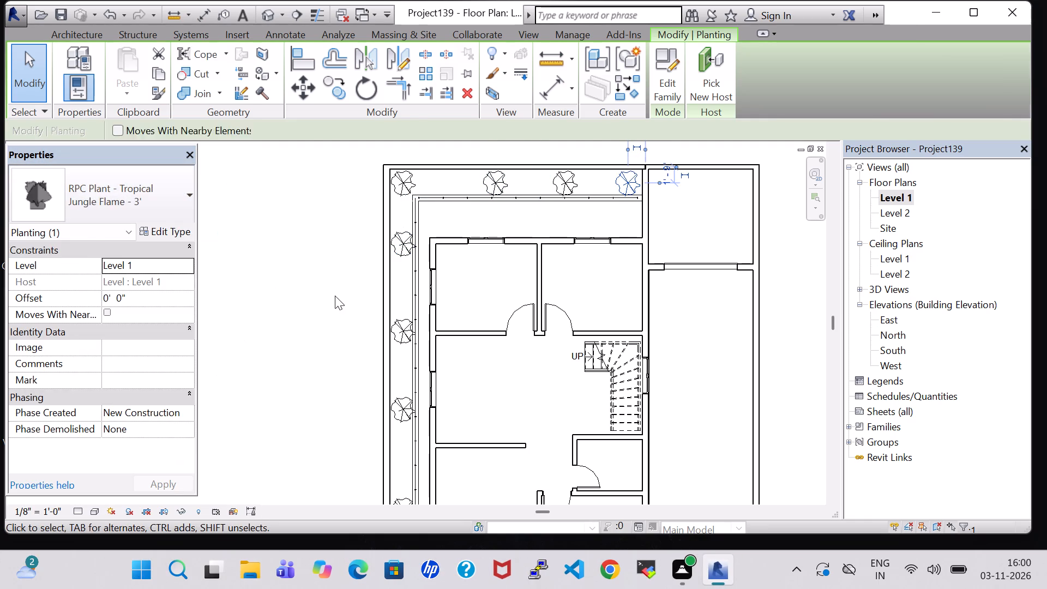
In the 3D view, close the gap in the west toposurface strip by adding a surface point at the house's southwest corner.
click(267, 14)
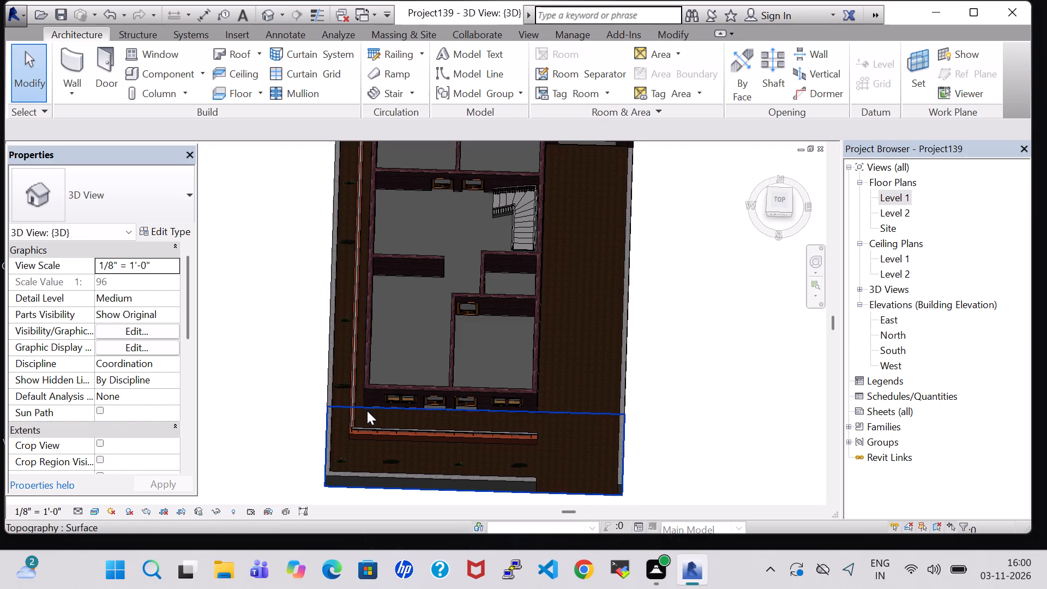
middle_drag(367, 411, 370, 330)
shift+scroll(368, 411, up, 1)
scroll(436, 404, up, 5)
shift+middle_drag(434, 331, 429, 407)
middle_drag(431, 408, 463, 254)
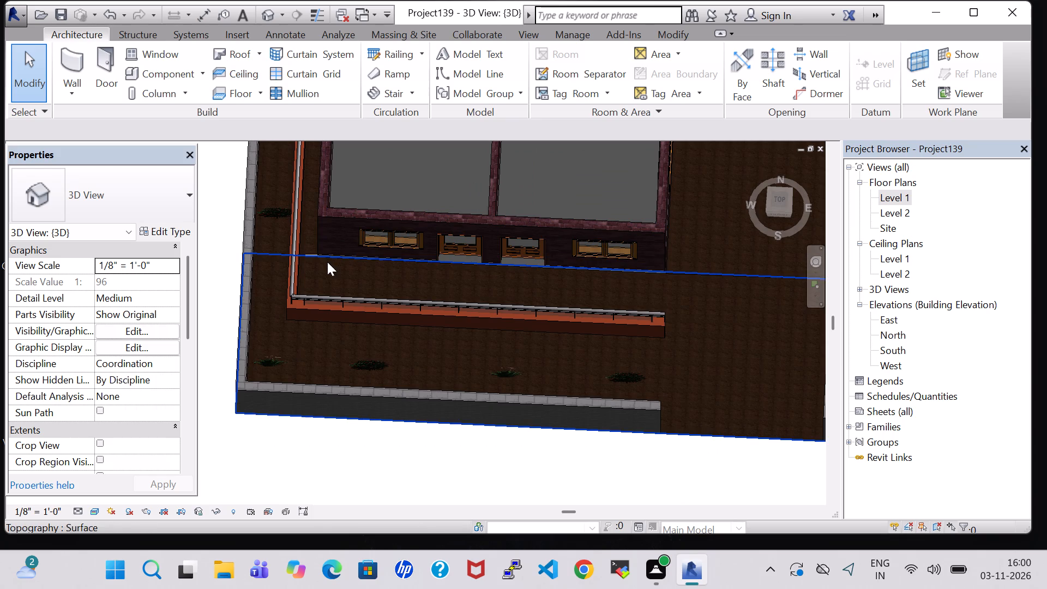
scroll(308, 256, up, 8)
middle_drag(298, 187, 309, 212)
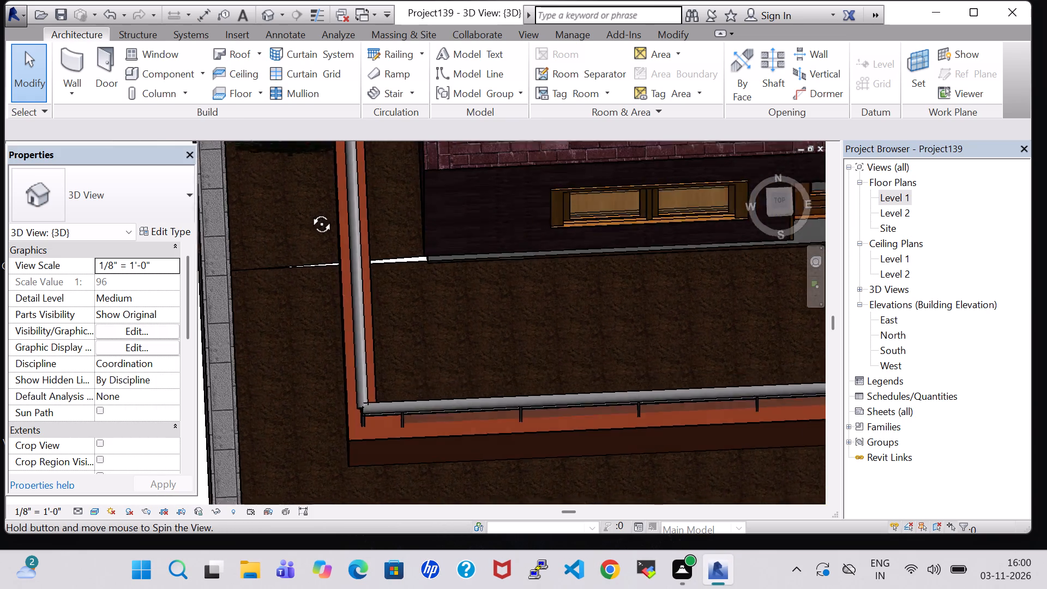
middle_drag(309, 212, 310, 223)
click(406, 260)
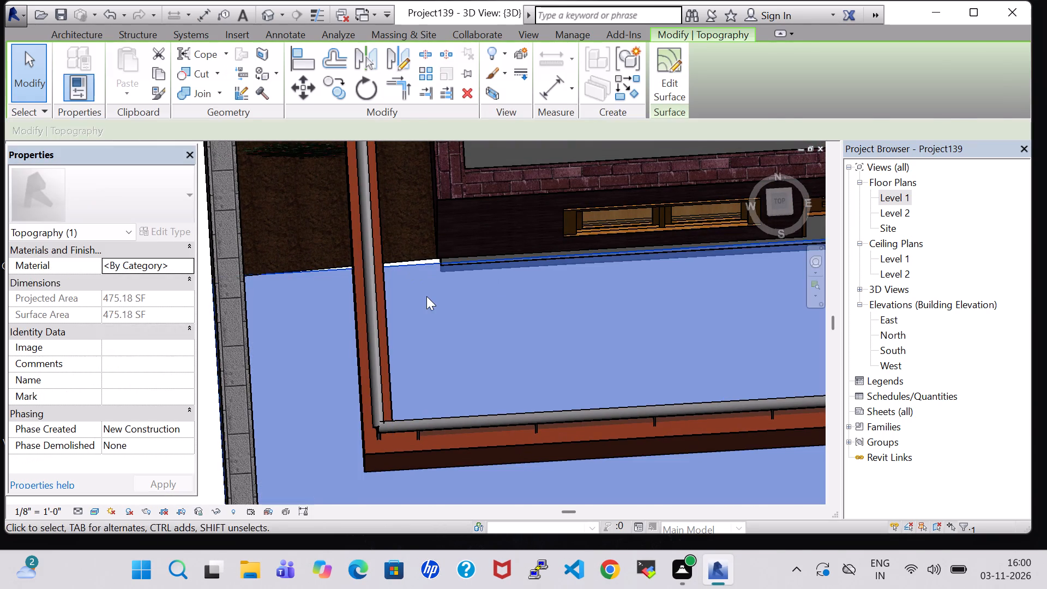
click(426, 296)
click(416, 256)
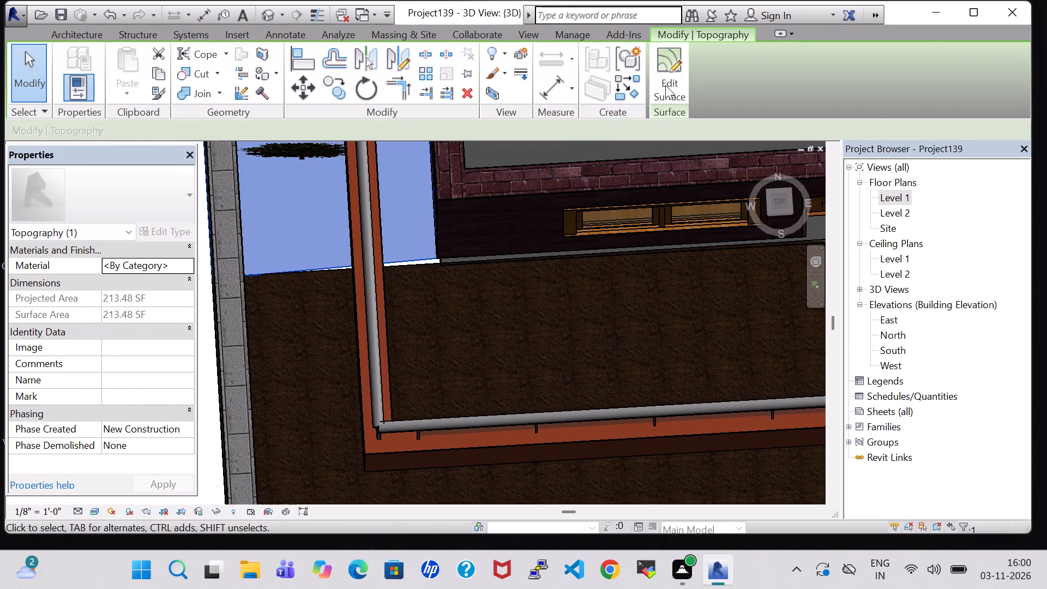
click(666, 85)
click(702, 71)
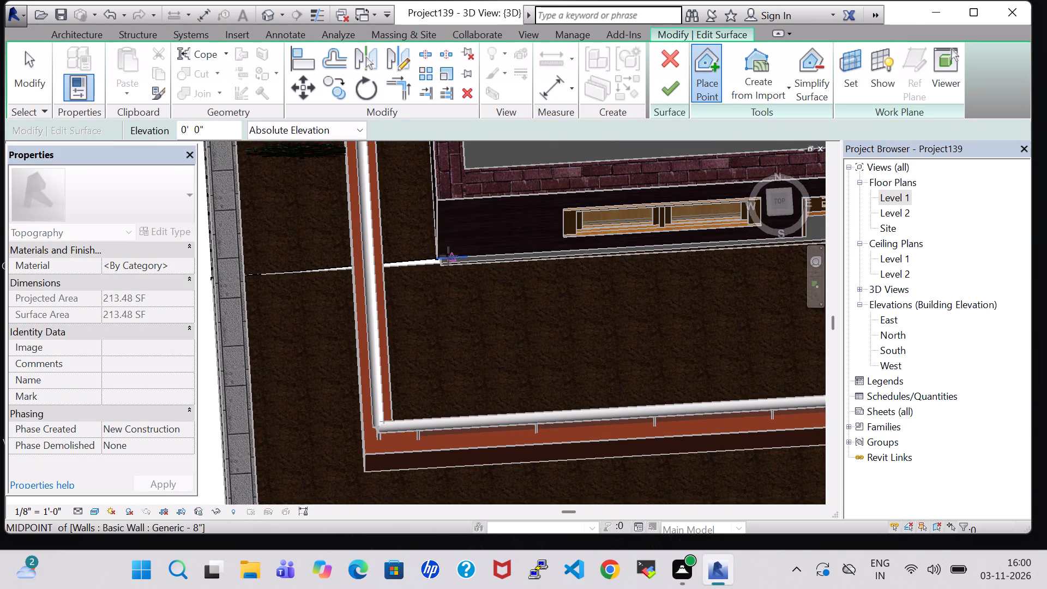
click(442, 262)
click(665, 88)
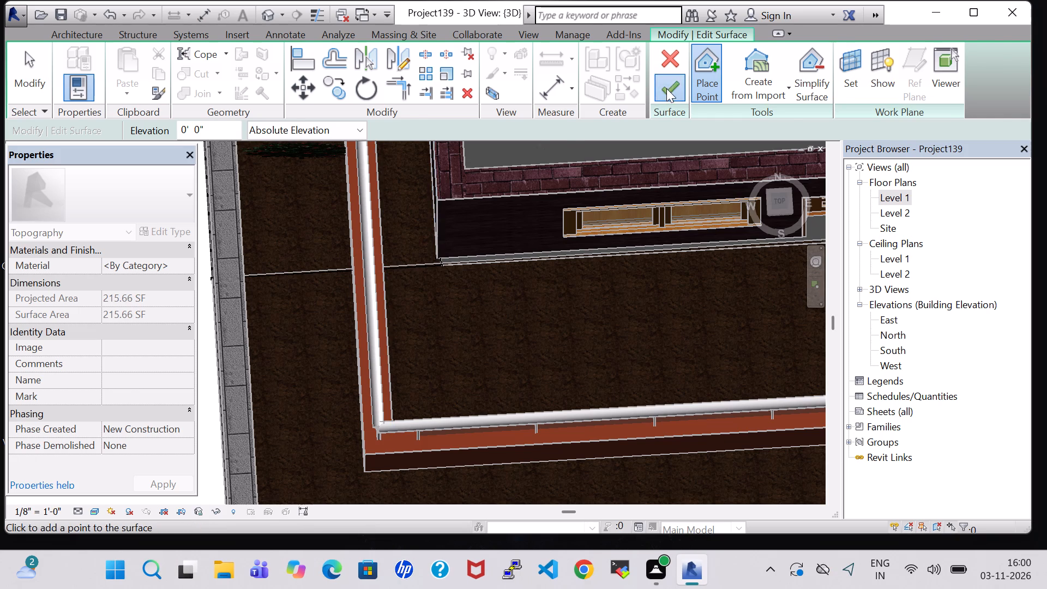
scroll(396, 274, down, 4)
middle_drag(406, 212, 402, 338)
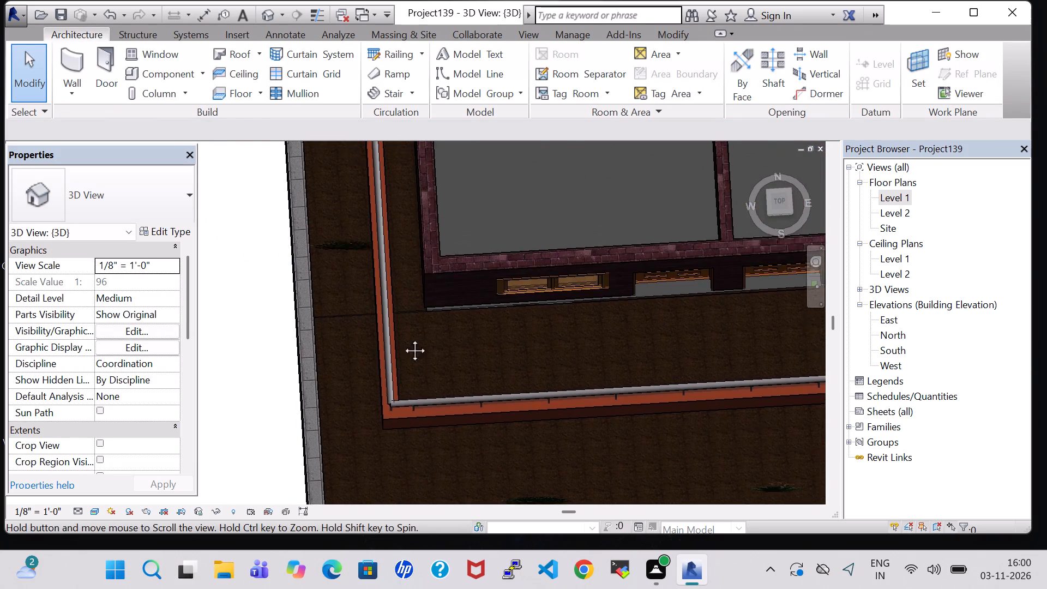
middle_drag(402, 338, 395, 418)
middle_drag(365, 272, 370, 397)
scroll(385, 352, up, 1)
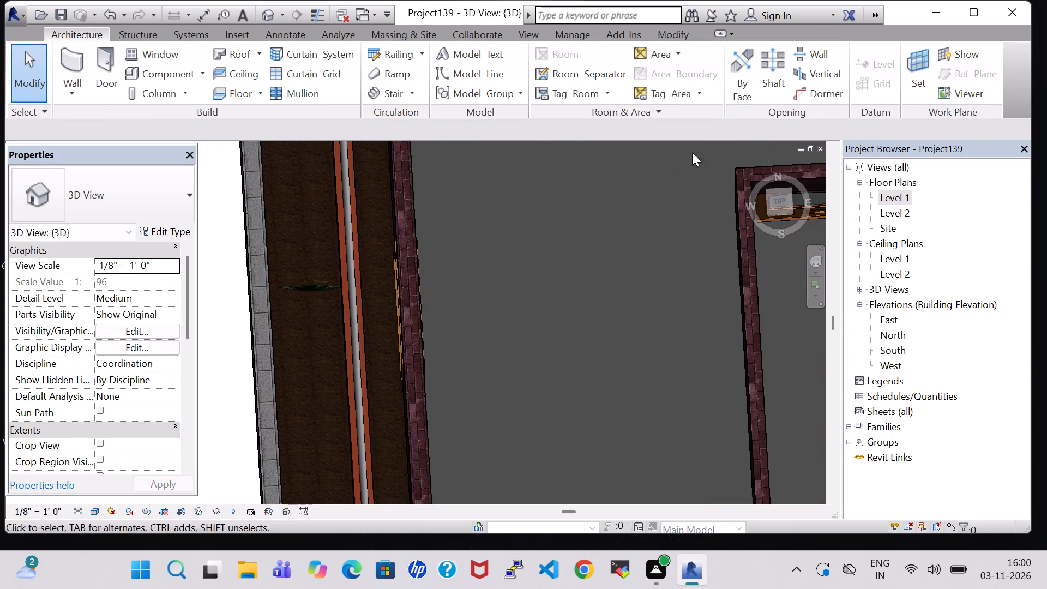
In the Level 1 floor plan, change the plant in the northwest boundary corner to Agave - 1.5'.
double_click(893, 203)
scroll(493, 244, down, 2)
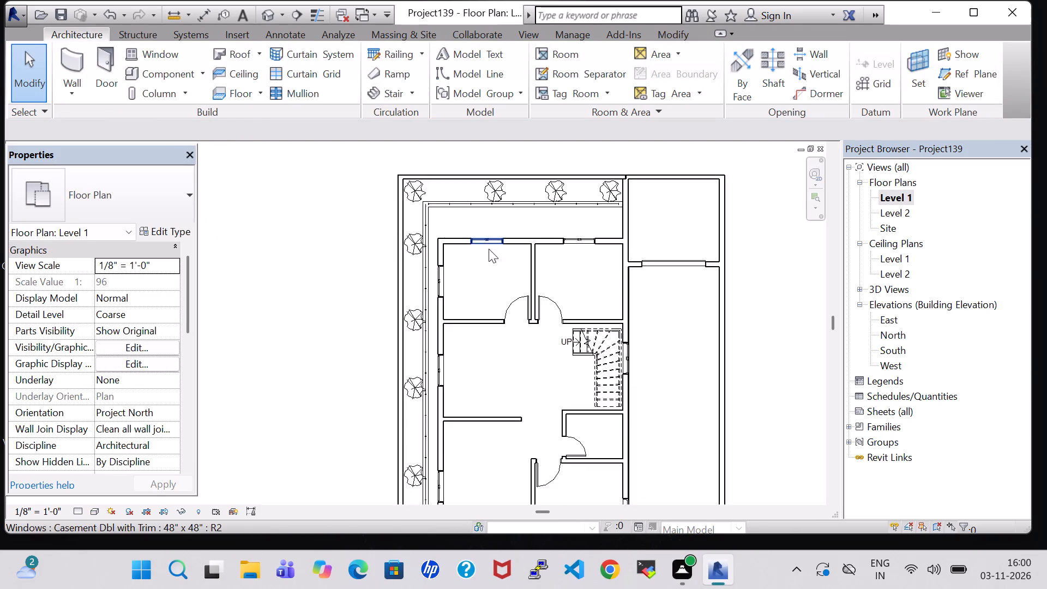
click(426, 199)
click(134, 206)
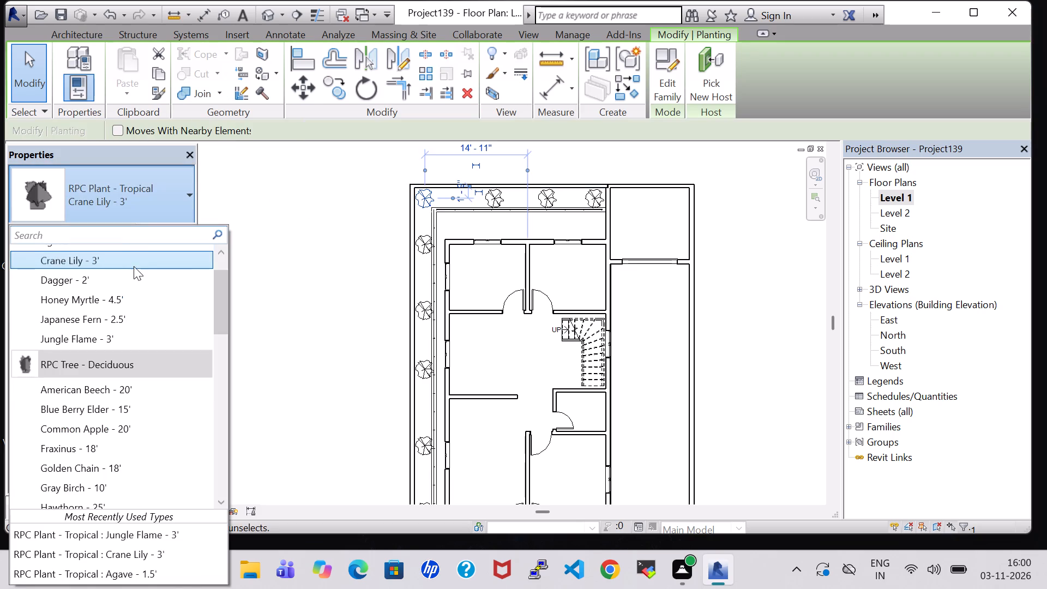
scroll(142, 317, up, 1)
click(129, 283)
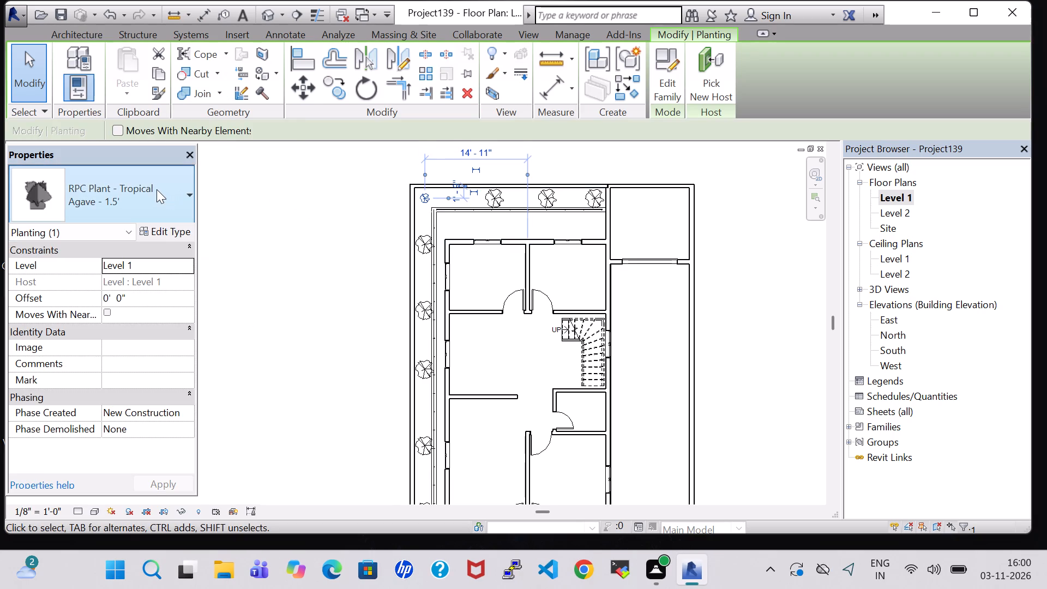
Place four similar Agave - 1.5' plants in a row between the north railing and the house's north wall.
right_click(425, 199)
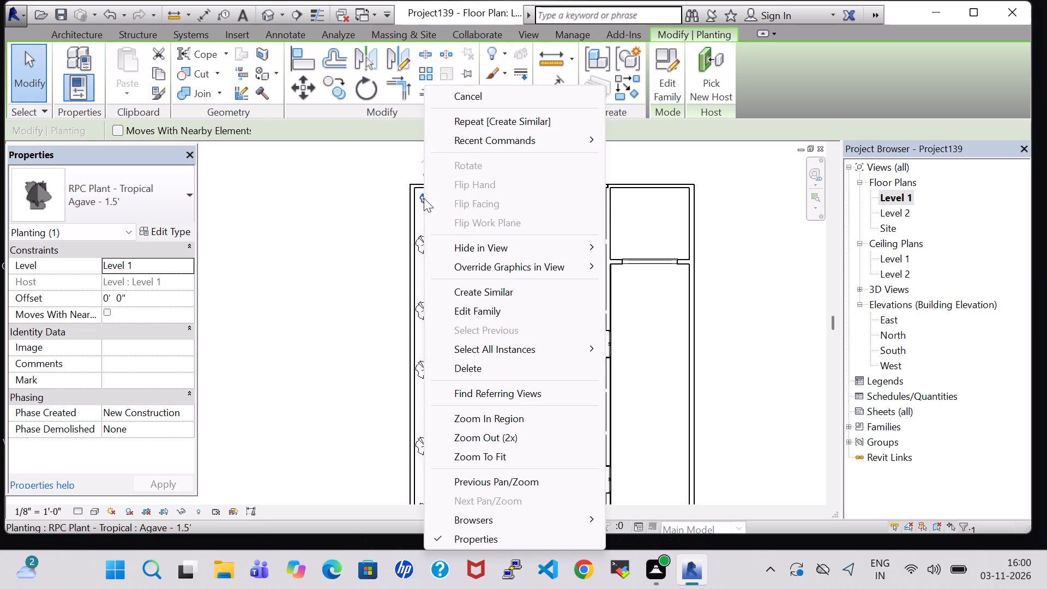
click(516, 286)
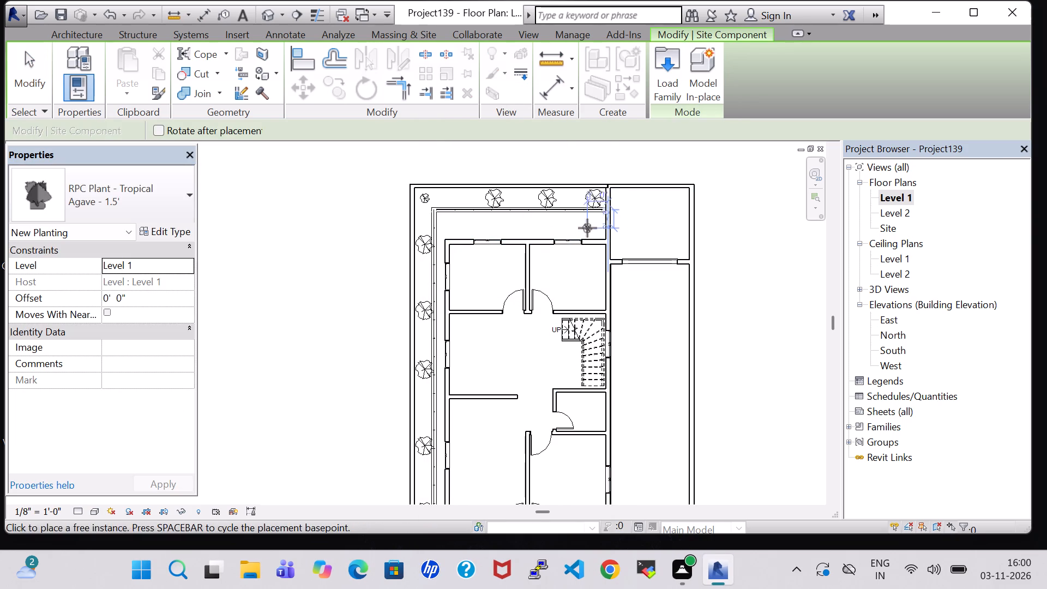
click(591, 225)
click(550, 226)
click(504, 224)
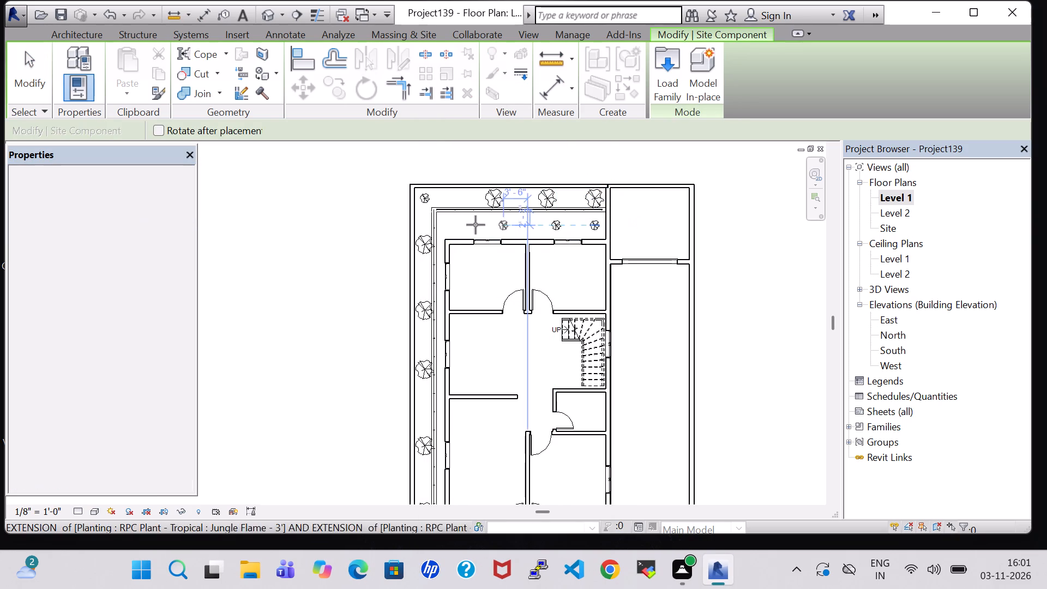
click(455, 225)
key(Escape)
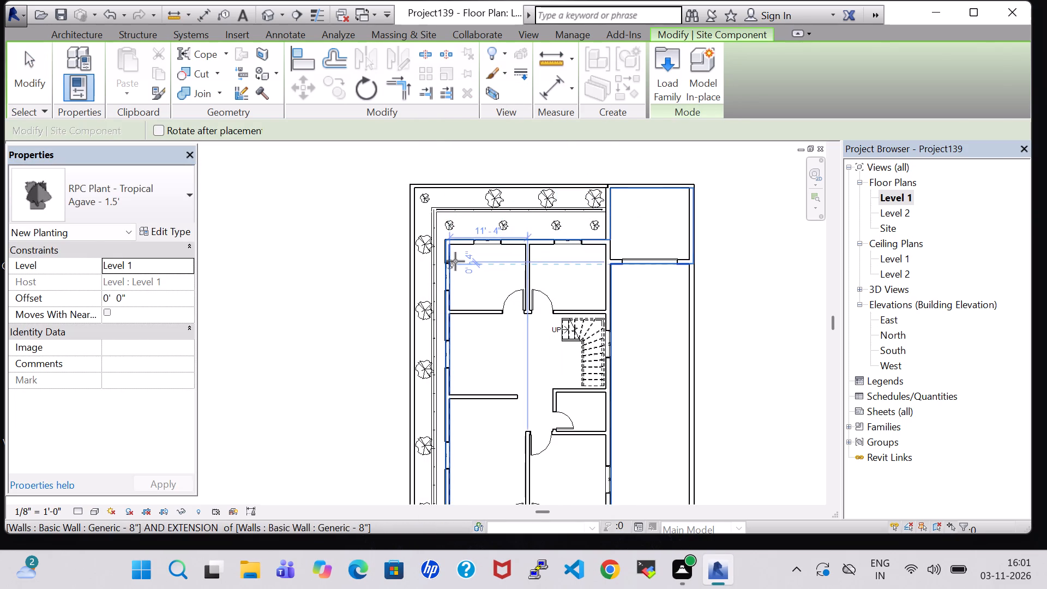
key(Escape)
Change the northwest corner plant back to Crane Lily - 3'.
click(424, 199)
click(168, 194)
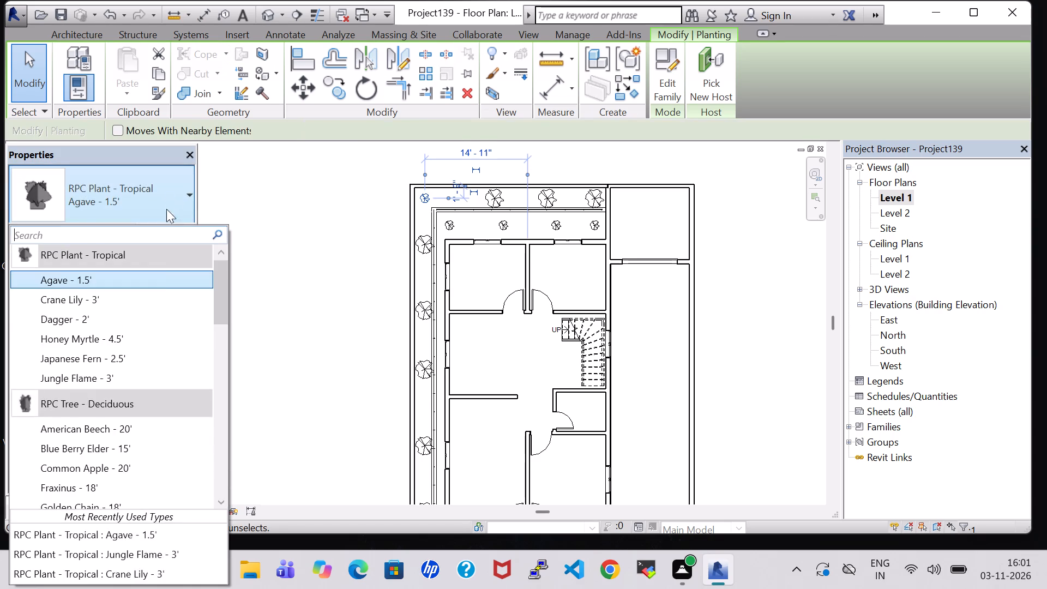
click(160, 300)
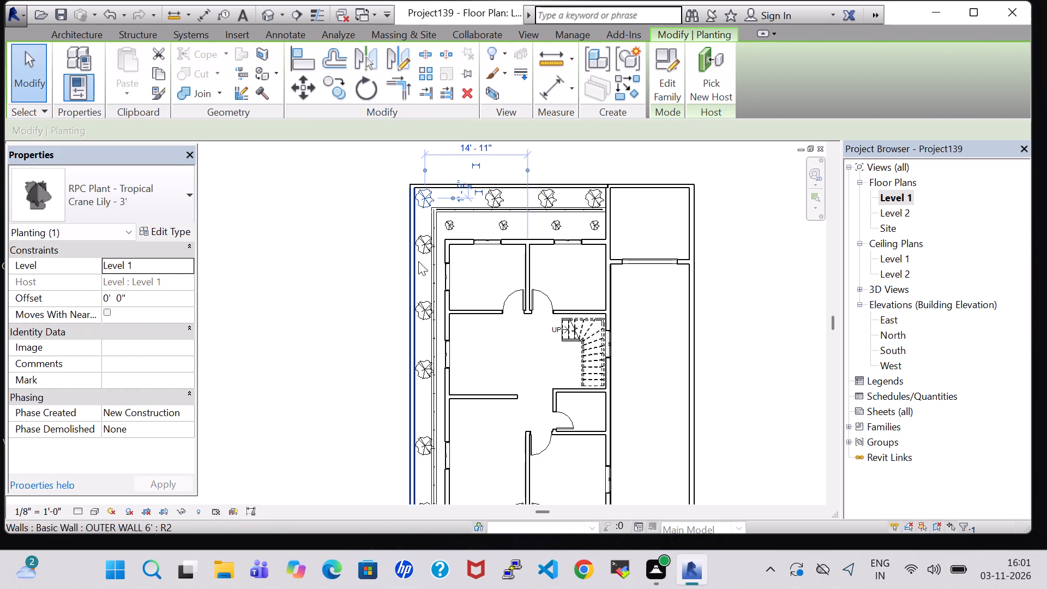
click(333, 247)
Nudge each of the four Agave plants north by two increments, closer to the north railing.
click(597, 224)
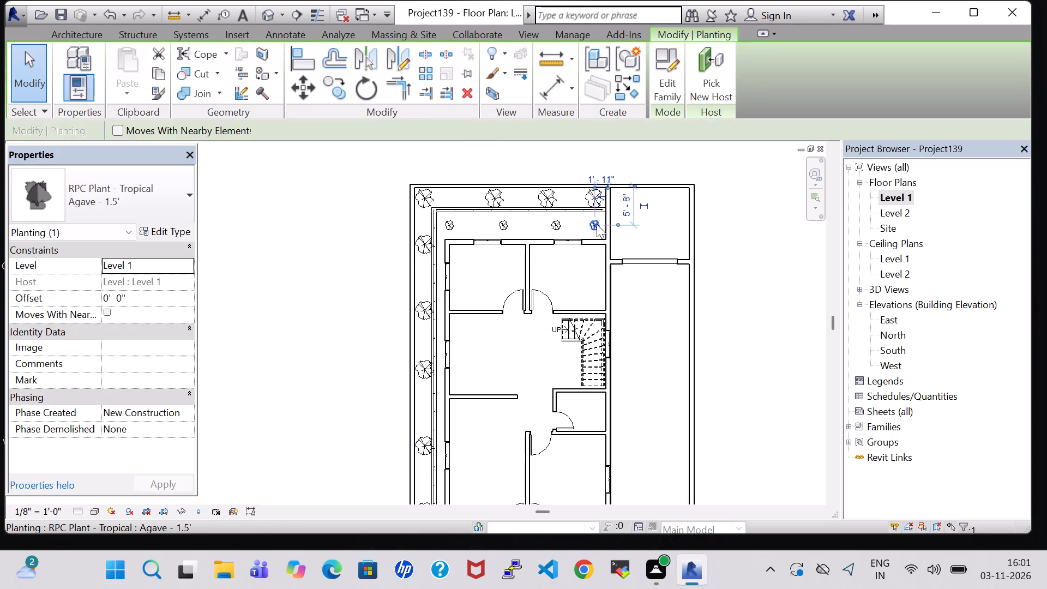
key(Up)
key(Up)
click(558, 225)
key(Up)
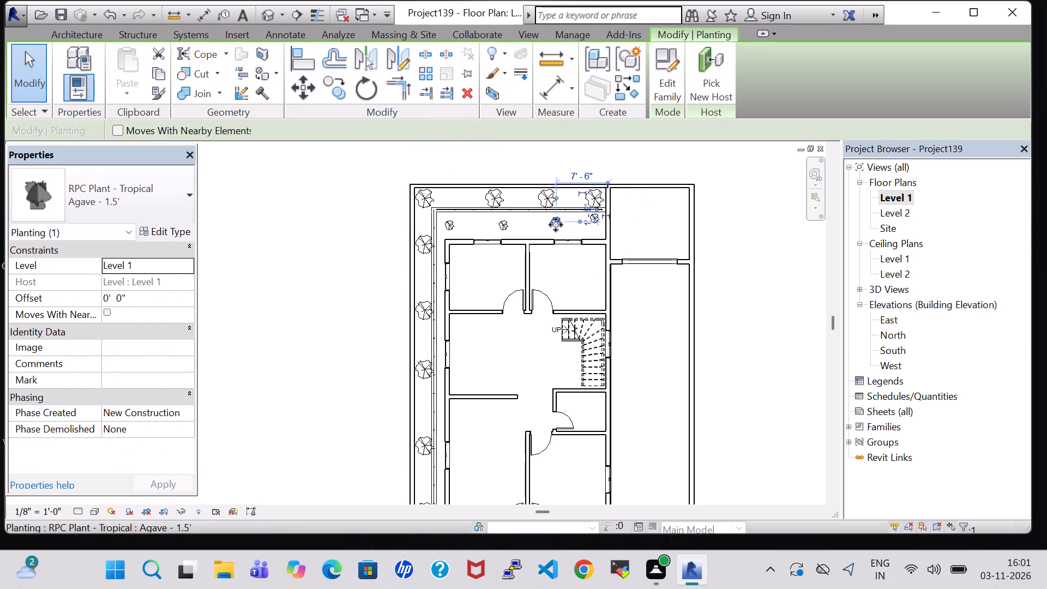
key(Up)
click(504, 227)
key(Up)
key(Up)
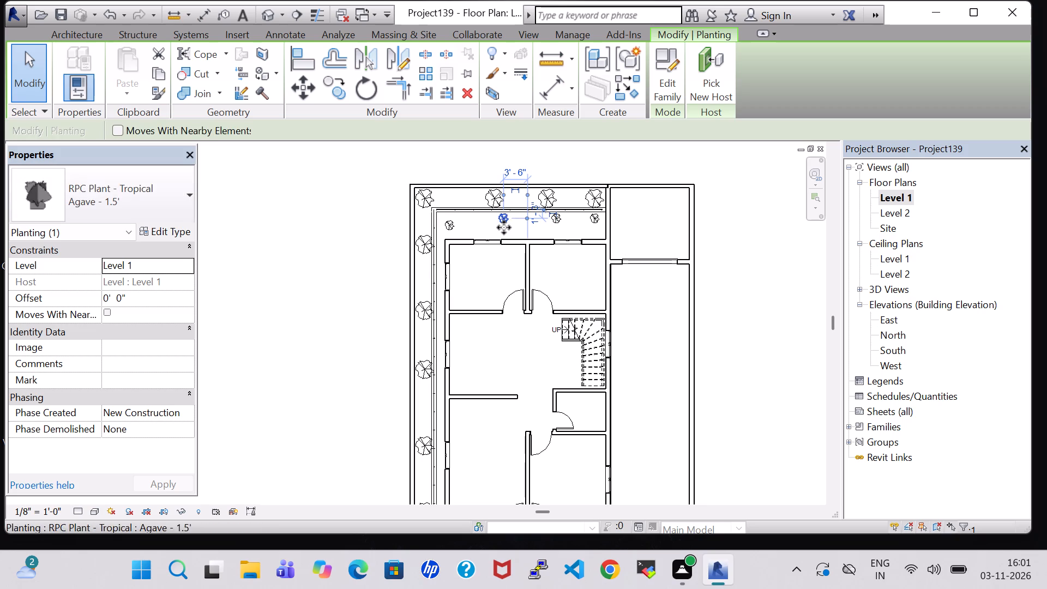
click(451, 227)
key(Up)
key(Up)
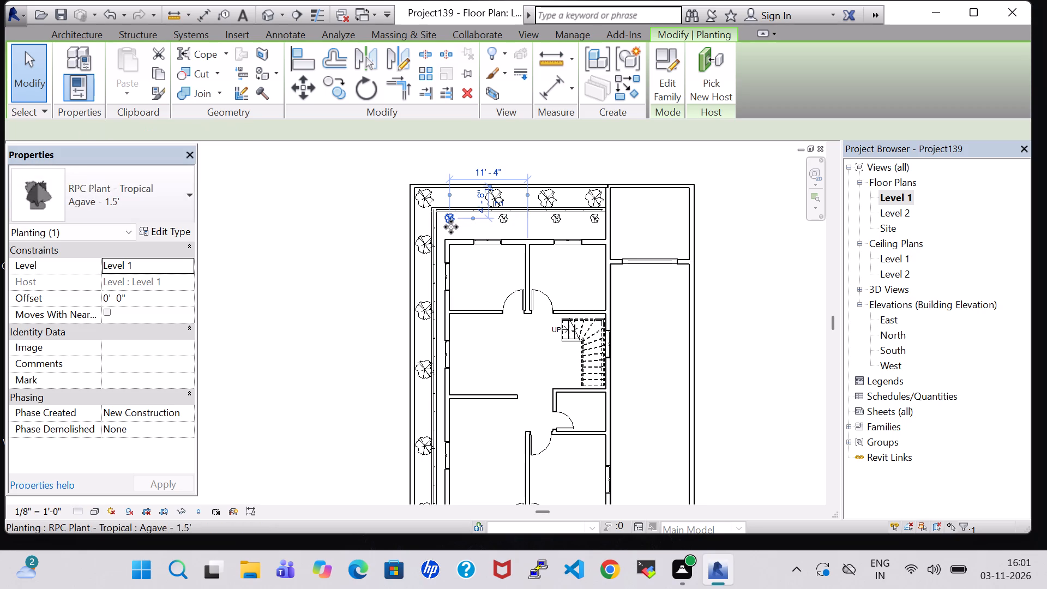
click(659, 337)
Place six similar Agave - 1.5' plants in a row between the house's south wall and the south railing.
middle_drag(655, 337, 624, 194)
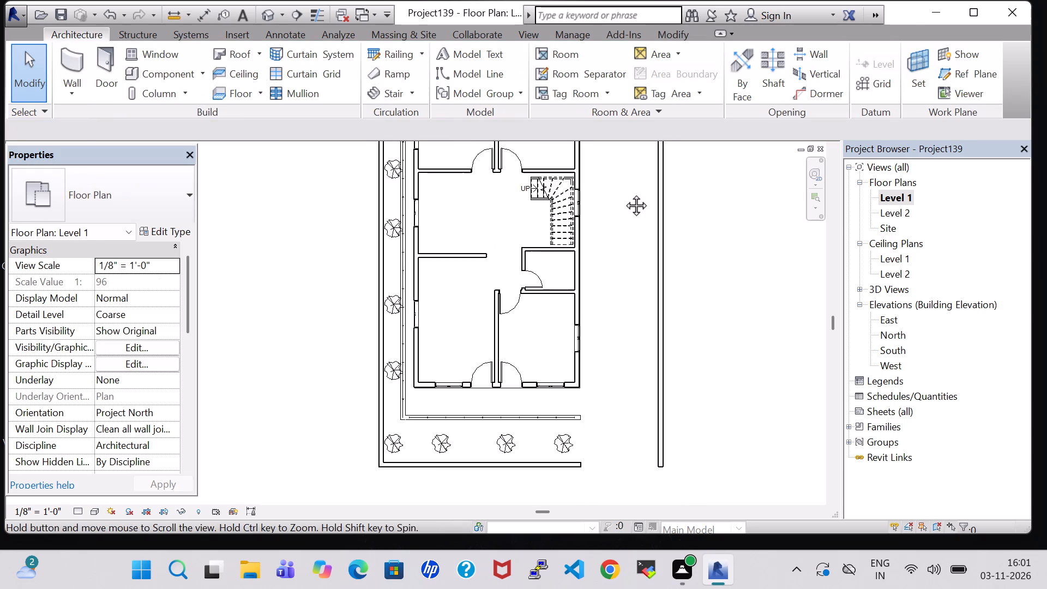
middle_drag(612, 204, 616, 350)
click(565, 224)
right_click(565, 224)
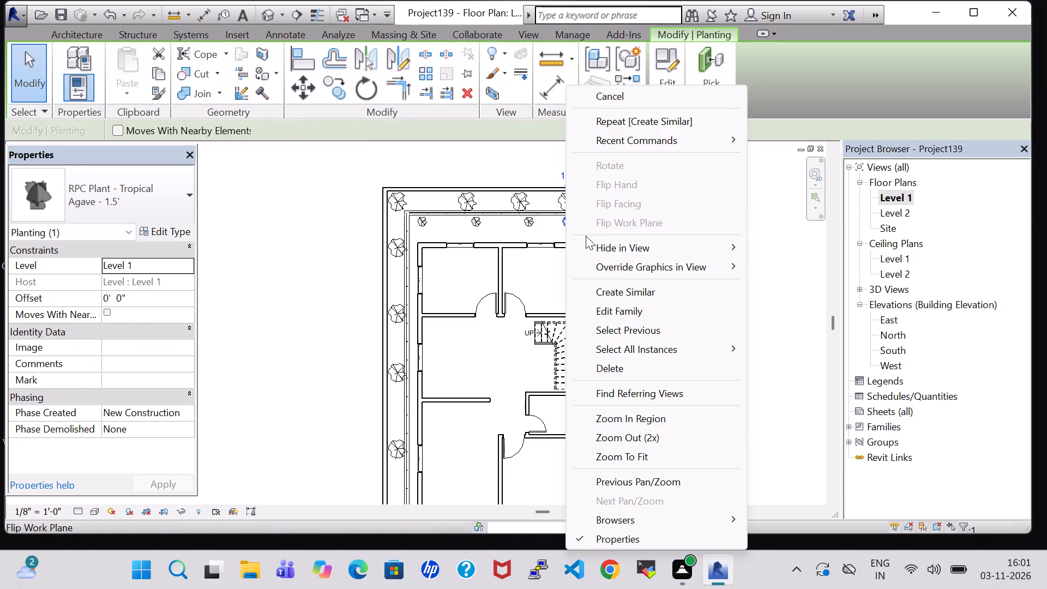
click(642, 291)
middle_drag(634, 395, 616, 224)
scroll(540, 339, up, 3)
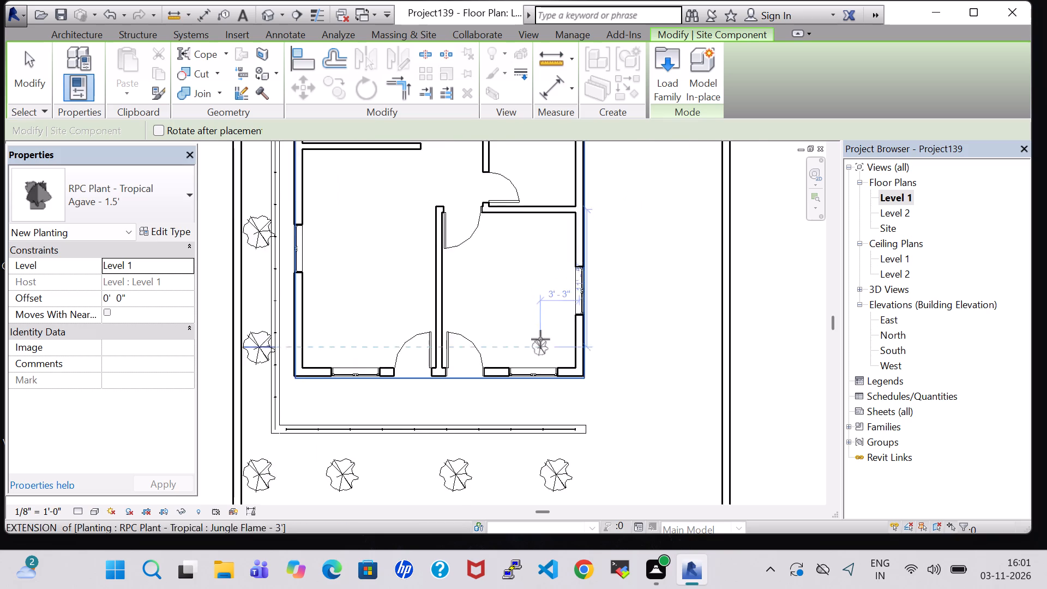
scroll(540, 339, up, 3)
click(570, 437)
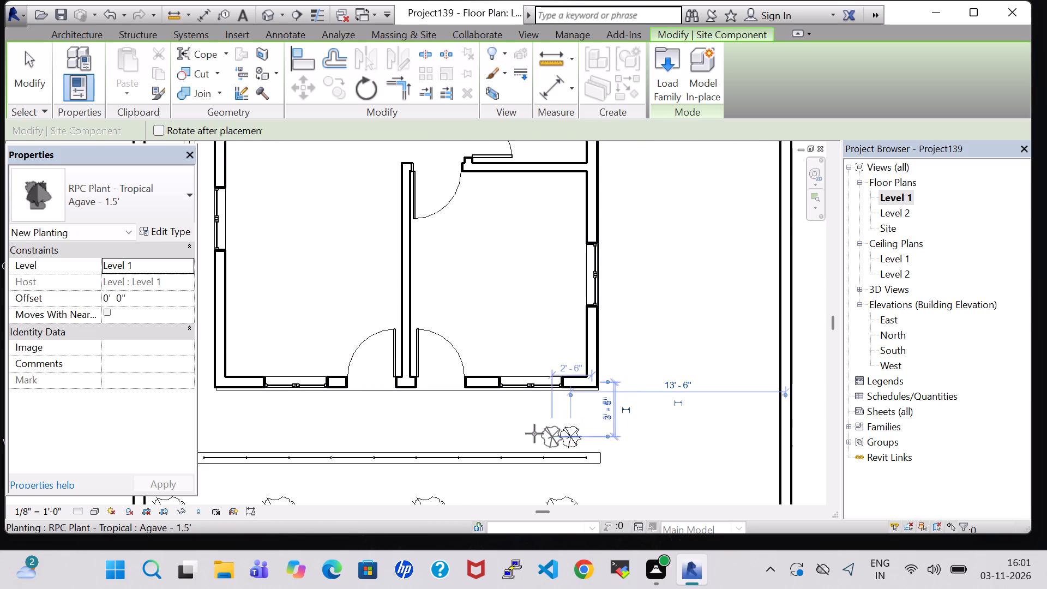
scroll(617, 191, down, 2)
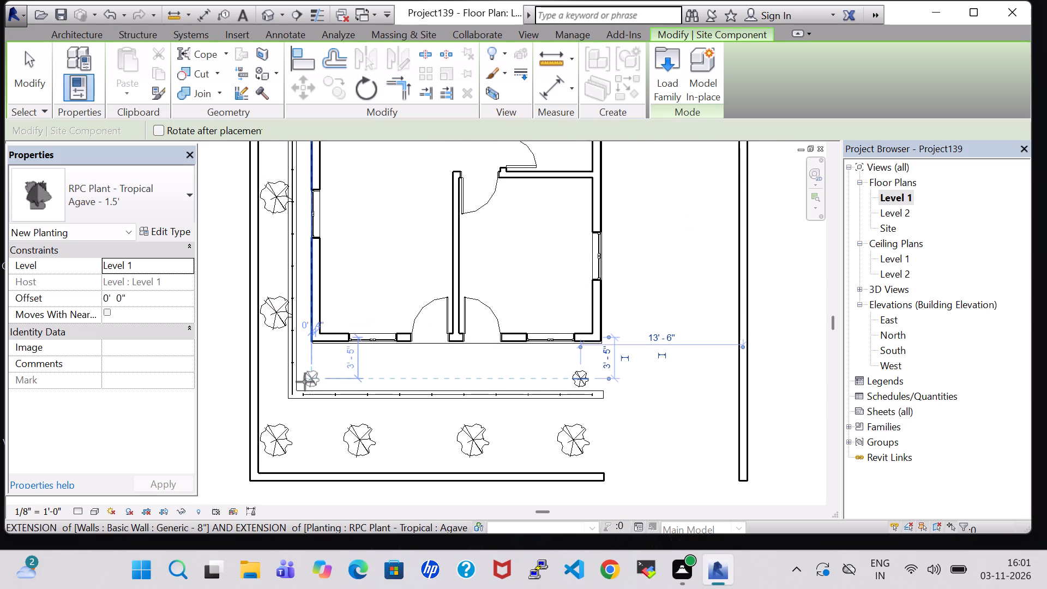
click(305, 382)
click(352, 381)
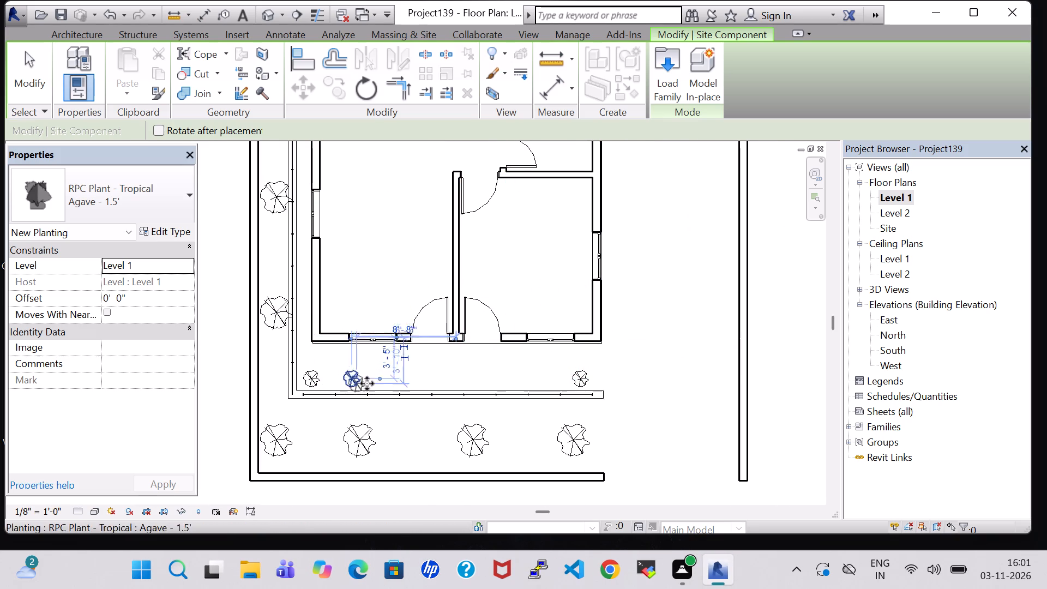
click(405, 381)
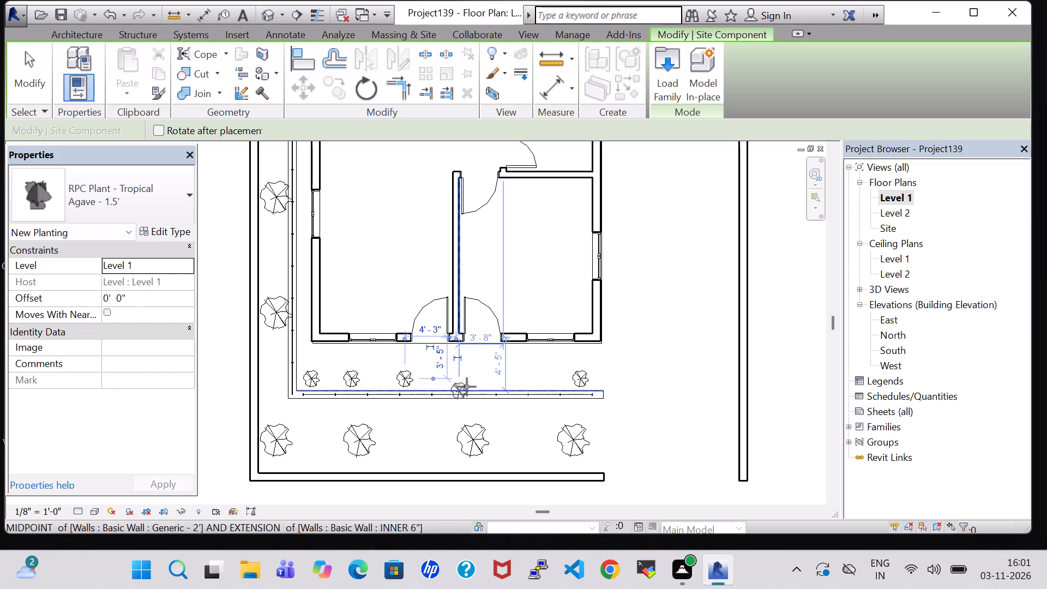
click(461, 381)
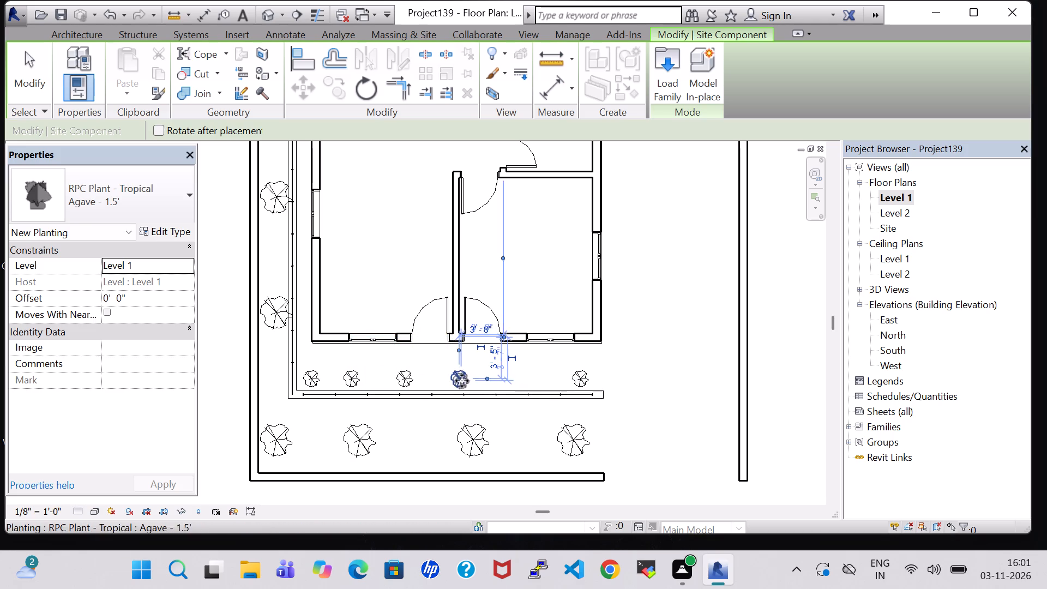
click(530, 381)
key(Escape)
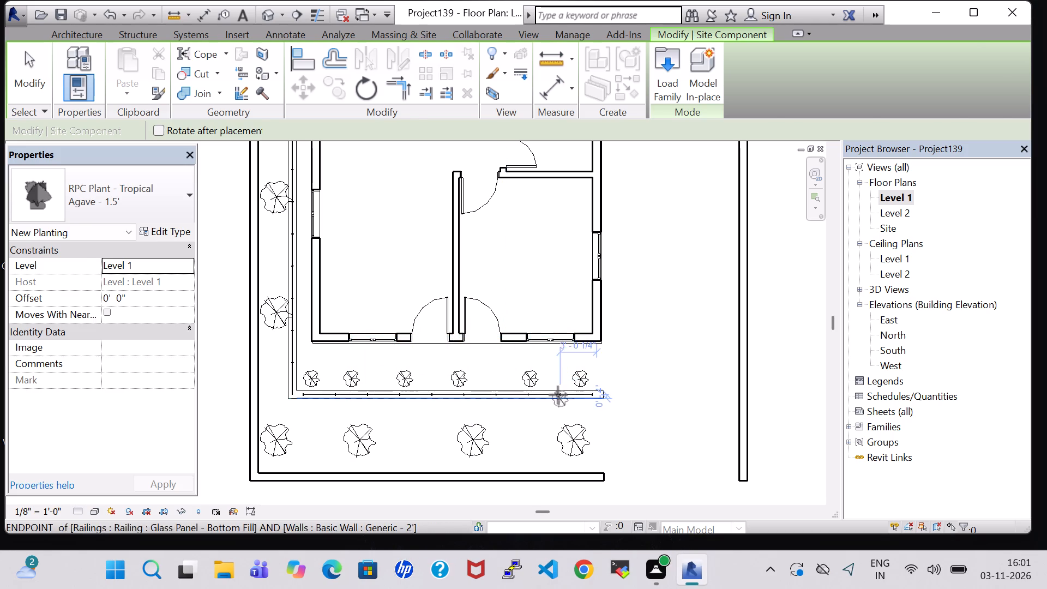
key(Escape)
Nudge the five Agave plants east of the row's westernmost one south by one increment each, closer to the south railing.
click(534, 378)
key(Down)
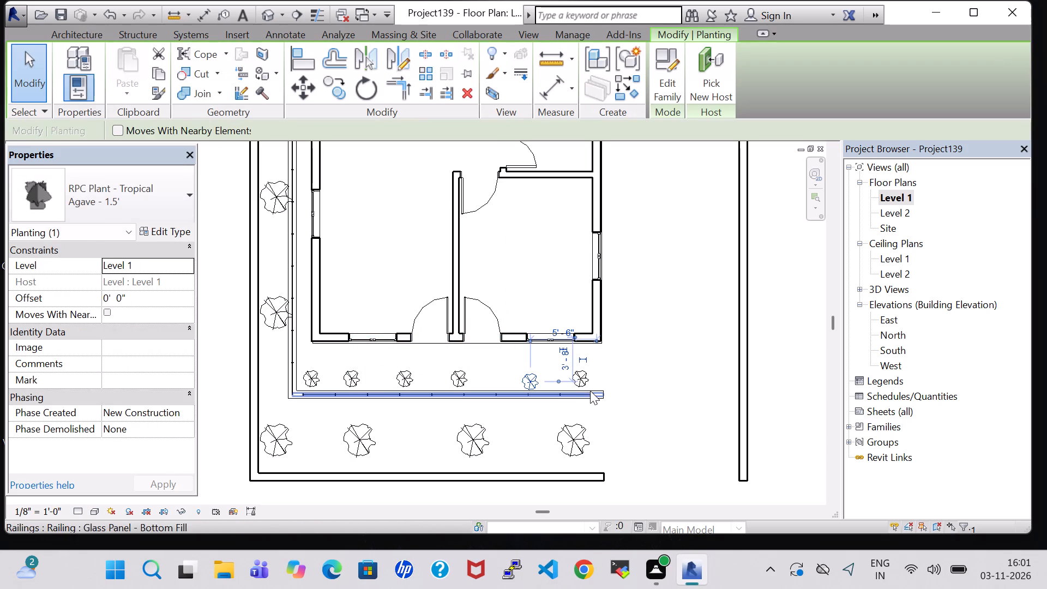
click(583, 381)
key(Down)
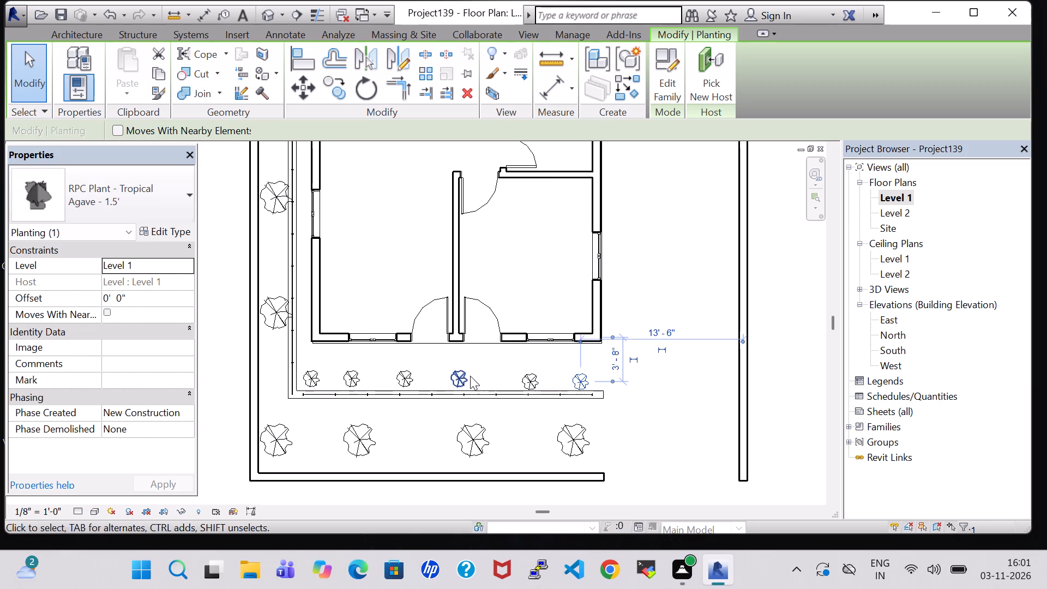
click(463, 376)
key(Down)
click(406, 371)
key(Down)
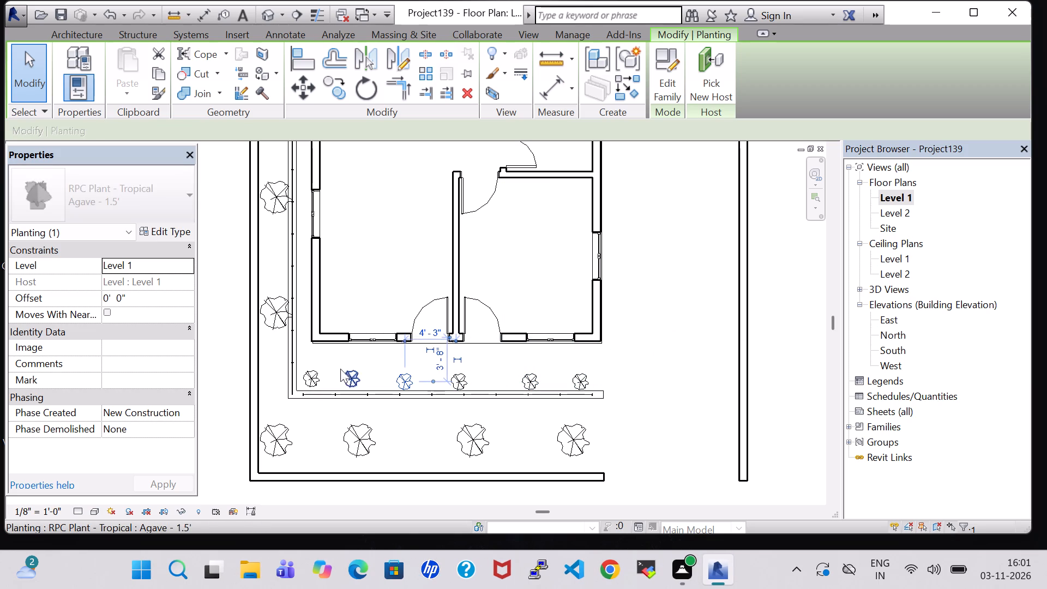
click(350, 381)
key(Down)
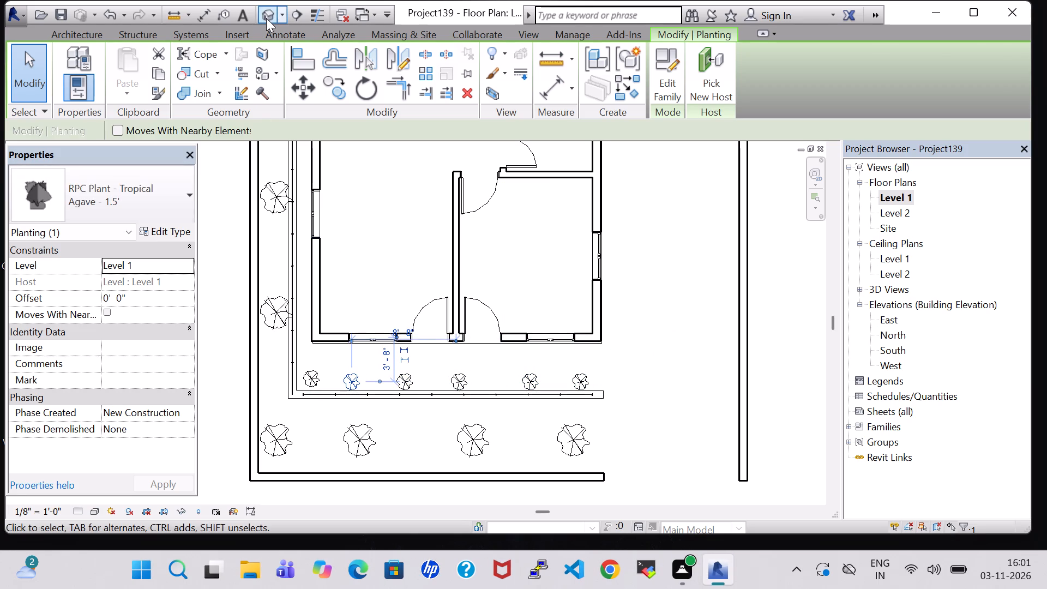
In the 3D view, examine the plants on both sides of the south railing and the house's east side.
click(266, 18)
scroll(555, 426, down, 11)
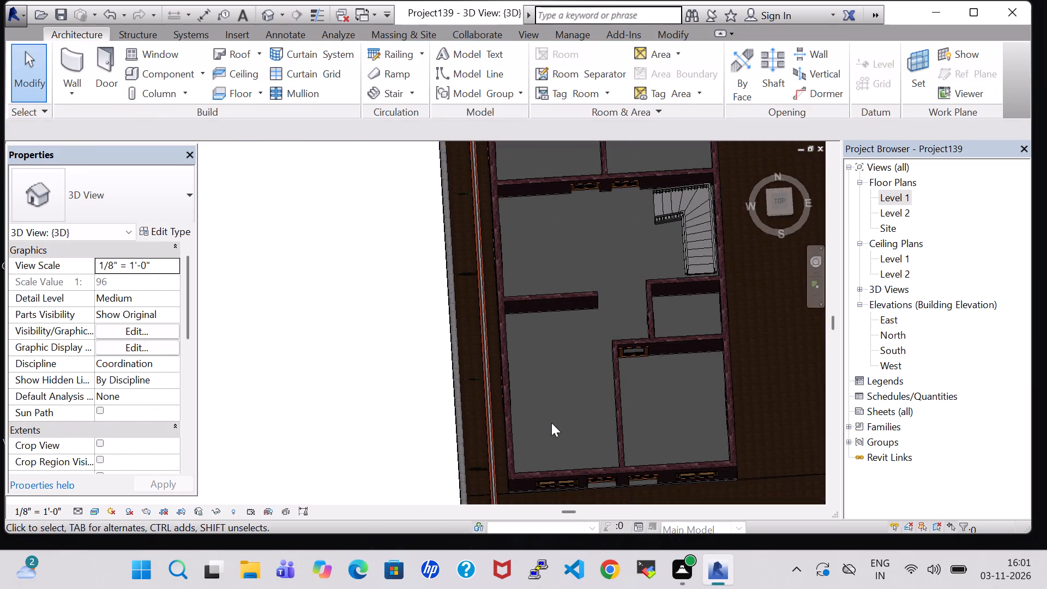
middle_drag(551, 423, 512, 275)
scroll(581, 327, up, 3)
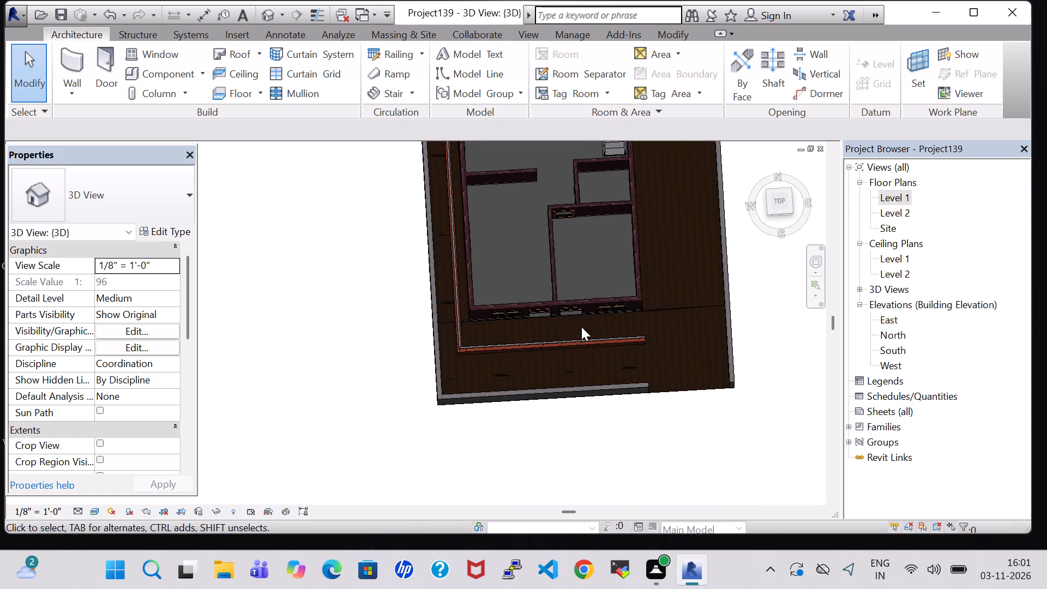
scroll(581, 327, up, 2)
shift+middle_drag(584, 331, 498, 219)
middle_drag(568, 382, 479, 398)
scroll(367, 365, up, 1)
middle_drag(344, 362, 459, 358)
scroll(375, 368, up, 1)
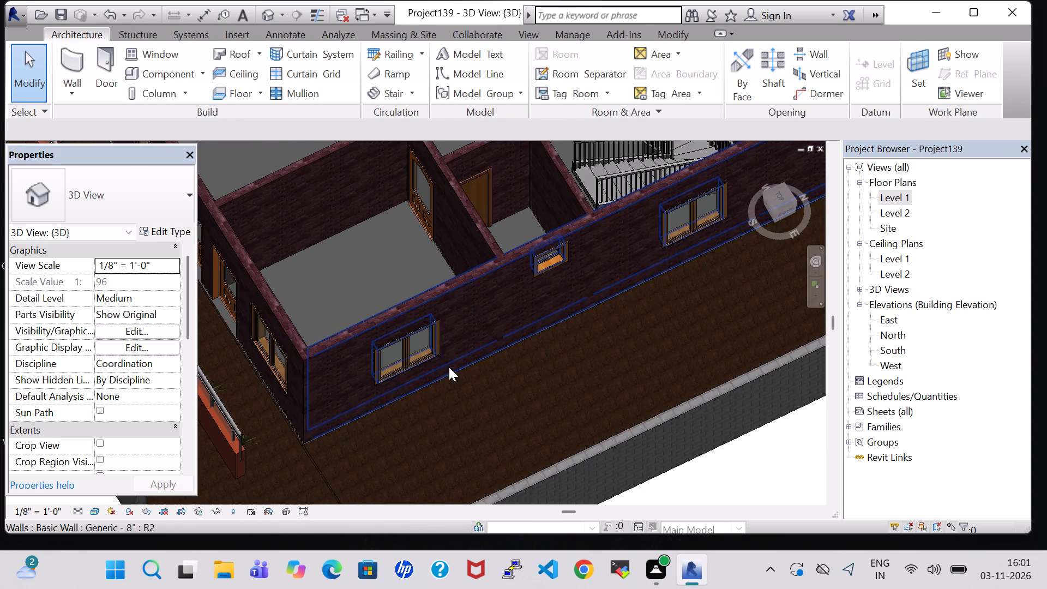
shift+middle_drag(282, 396, 232, 416)
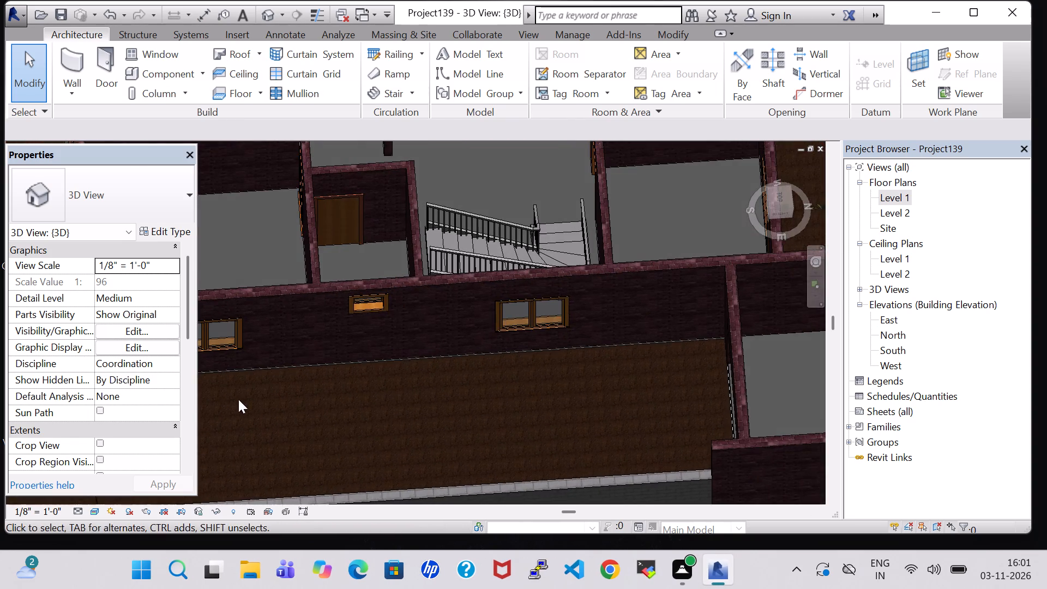
middle_drag(242, 400, 618, 447)
scroll(346, 357, up, 4)
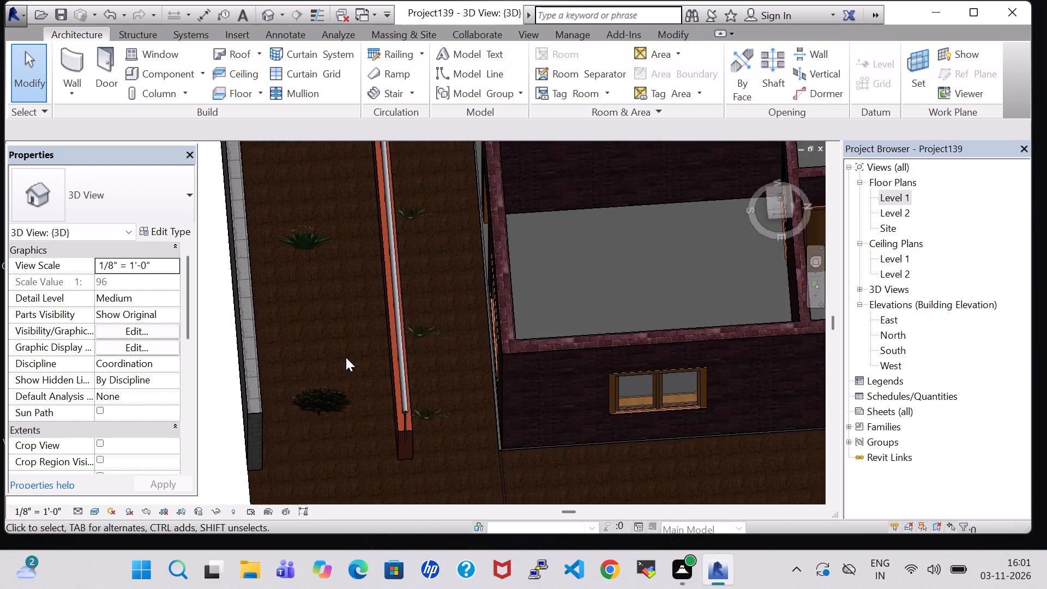
middle_drag(347, 381, 343, 363)
shift+middle_drag(354, 384, 385, 252)
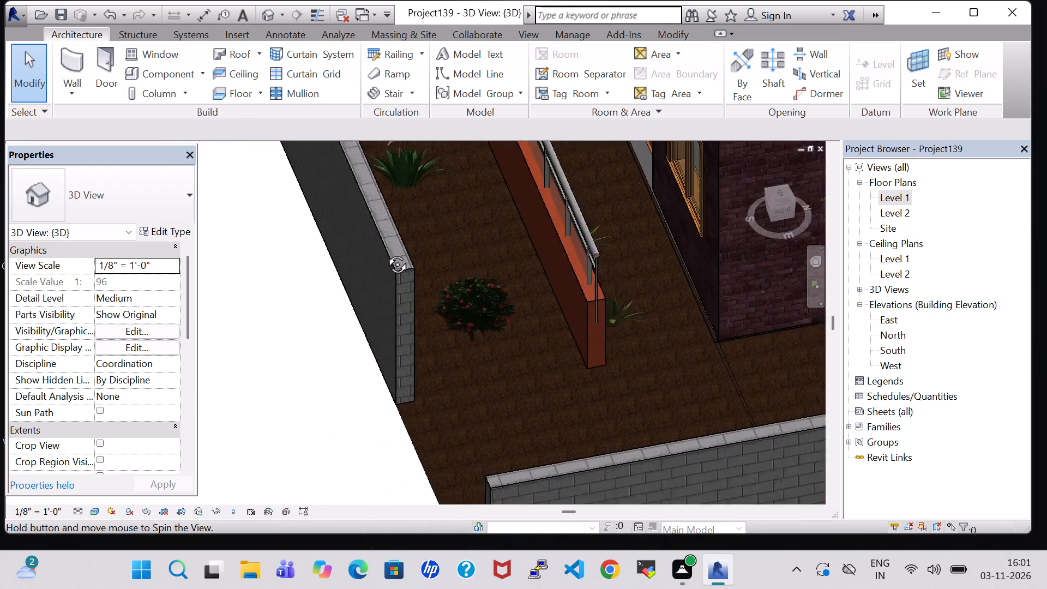
shift+middle_drag(385, 252, 386, 244)
middle_drag(374, 277, 634, 400)
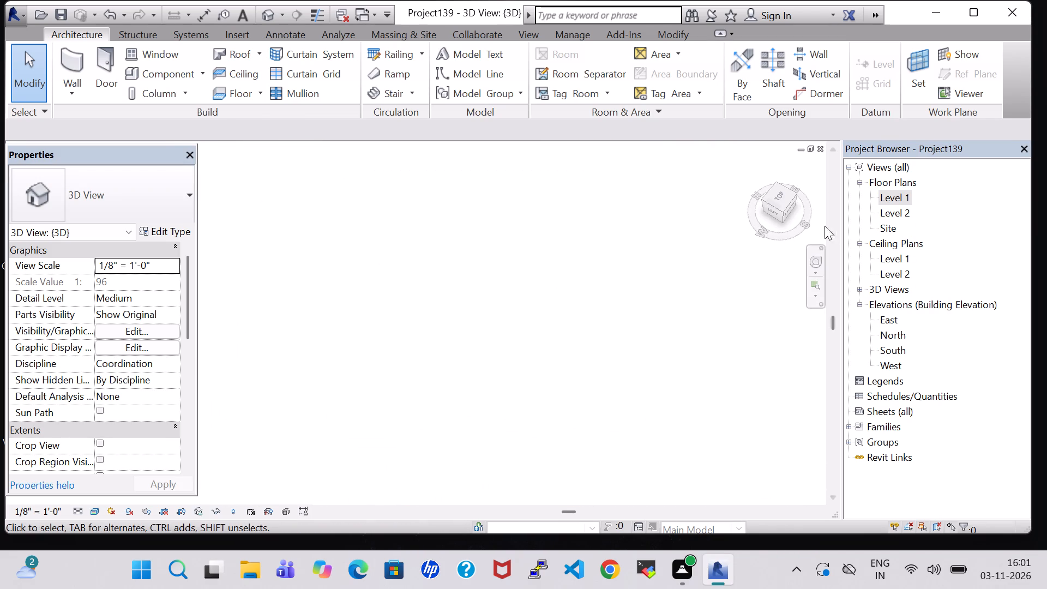
Examine the whole house and its planted strips in 3D from the front and from above.
click(804, 226)
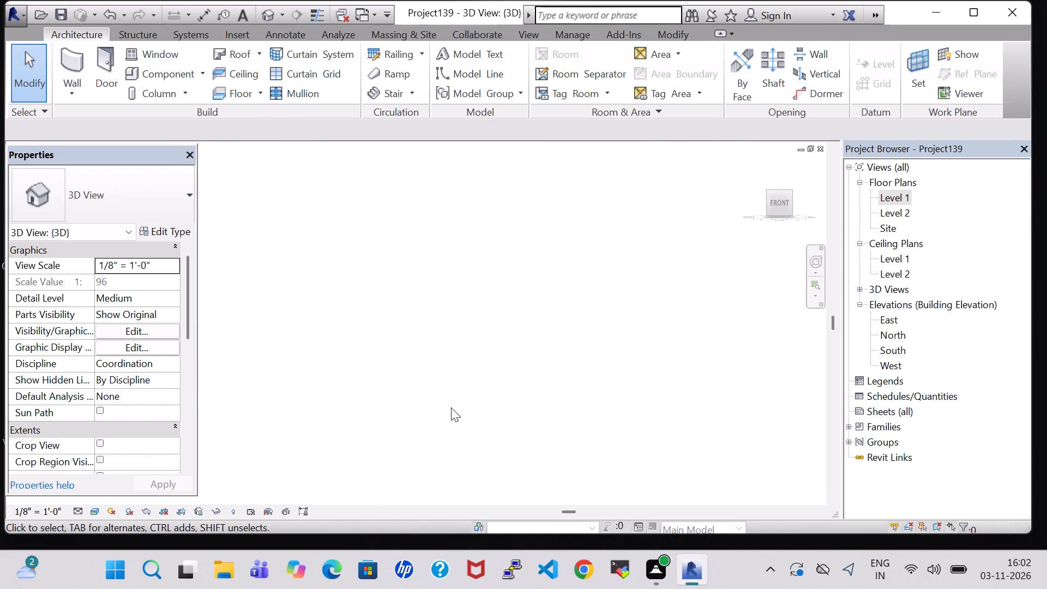
scroll(400, 342, up, 5)
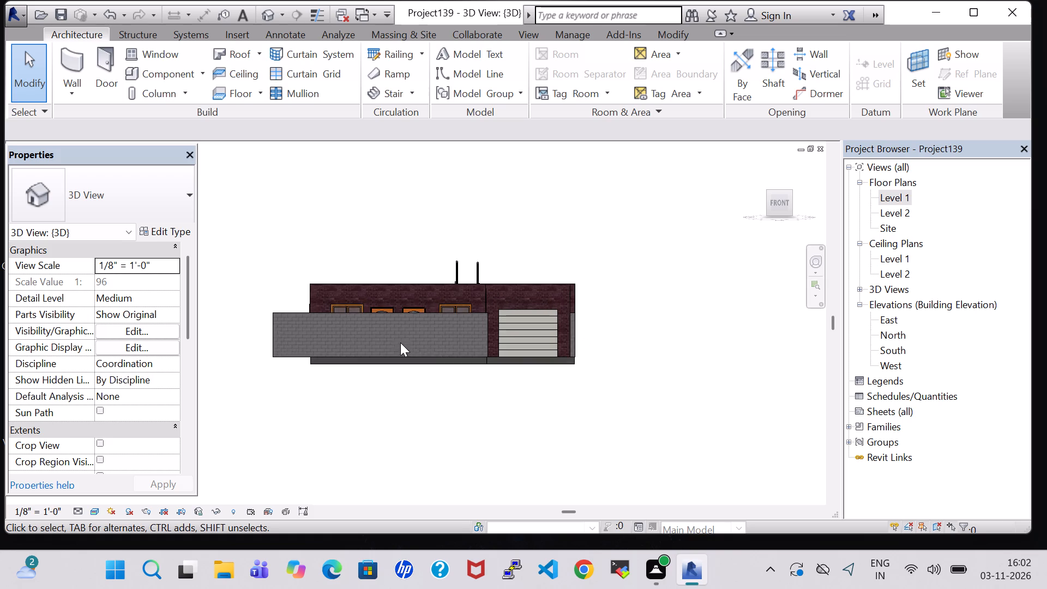
scroll(377, 327, up, 1)
middle_drag(404, 189, 406, 284)
scroll(402, 298, down, 1)
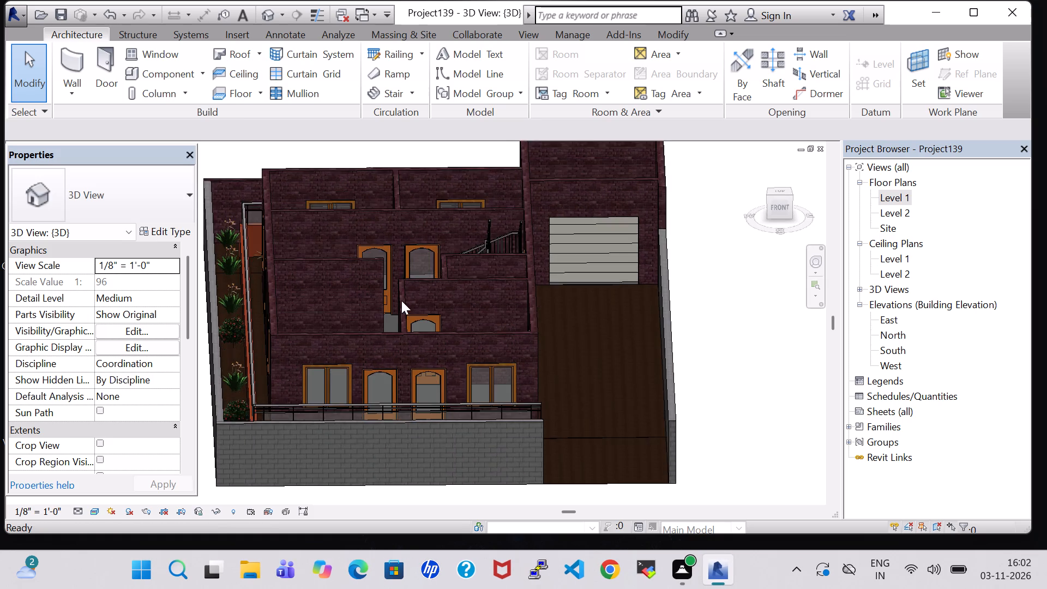
scroll(401, 300, down, 2)
middle_drag(401, 274, 393, 325)
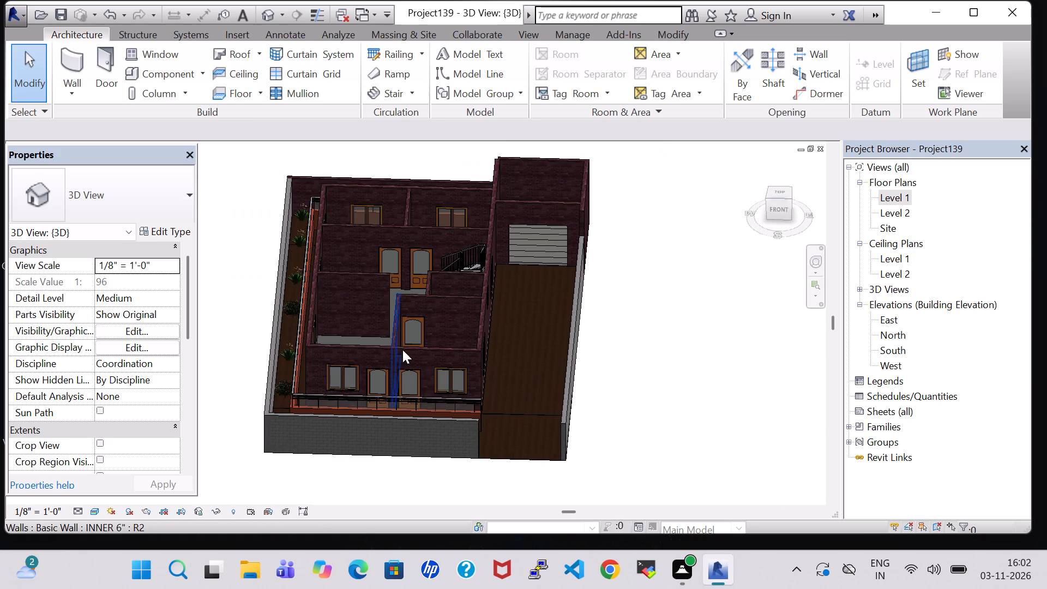
middle_drag(520, 297, 520, 305)
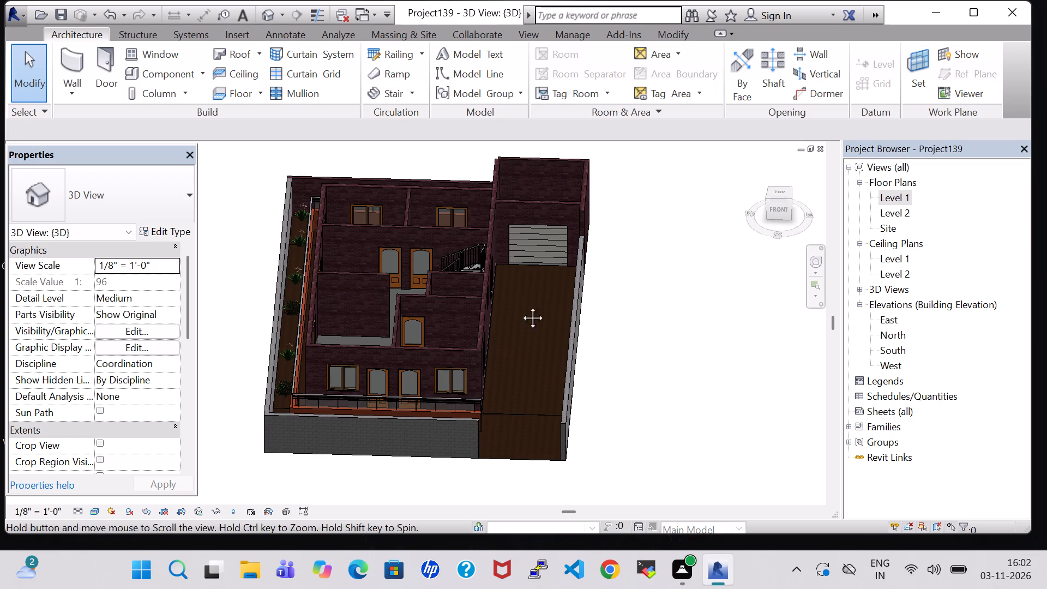
middle_drag(520, 305, 528, 333)
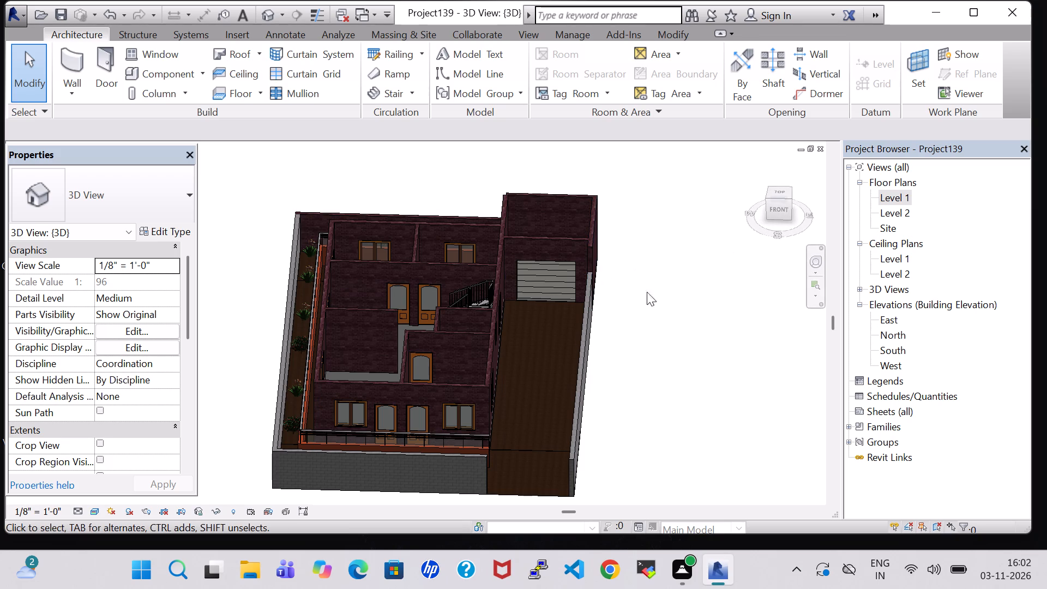
In the Level 1 plan, start a Generic - 12" footprint roof based on Level 2, with straight boundary lines that do not define slope.
double_click(890, 196)
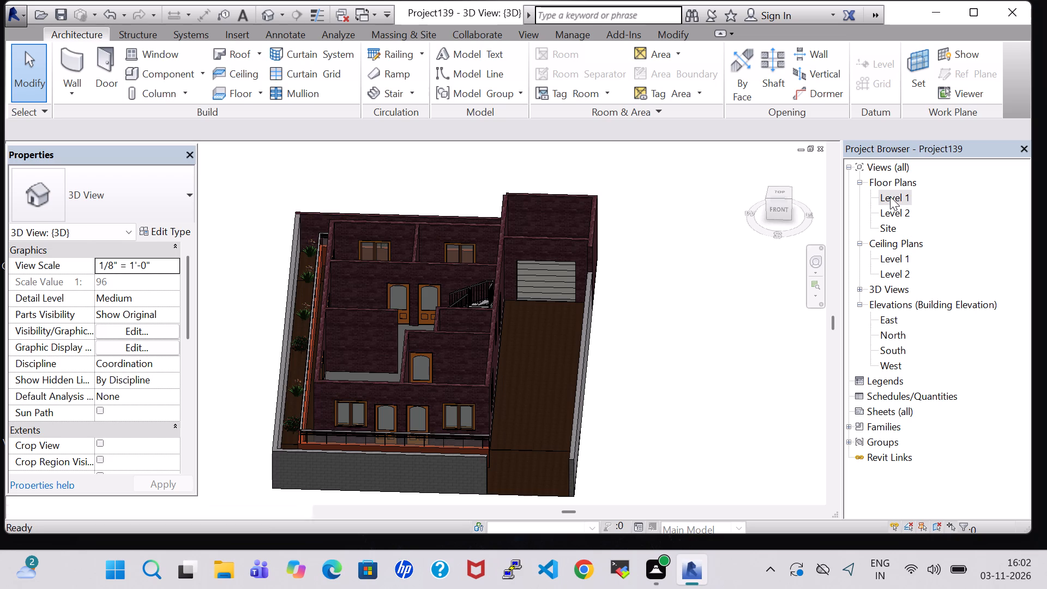
click(235, 93)
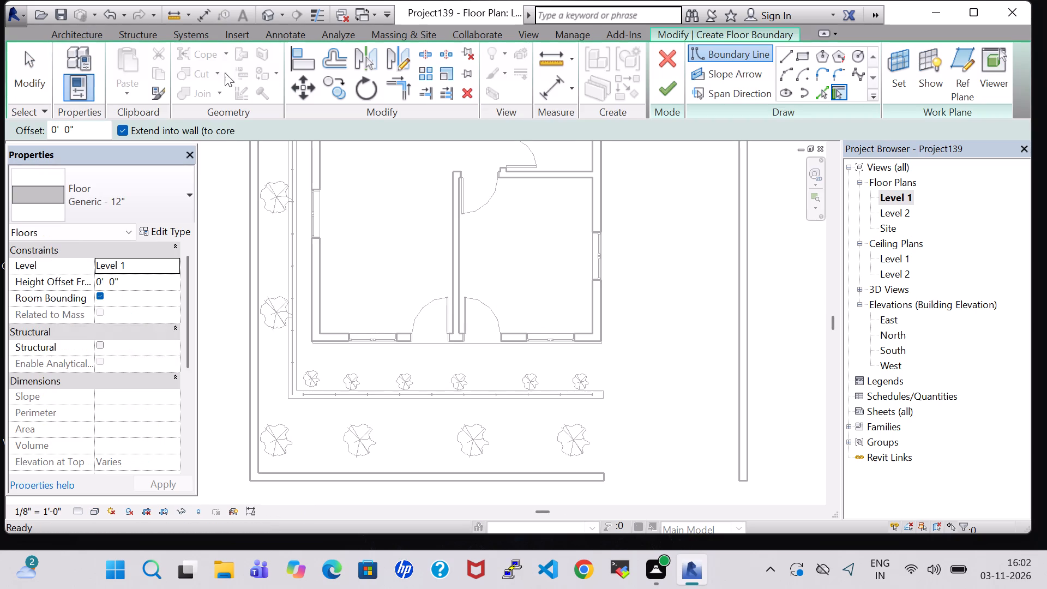
click(669, 54)
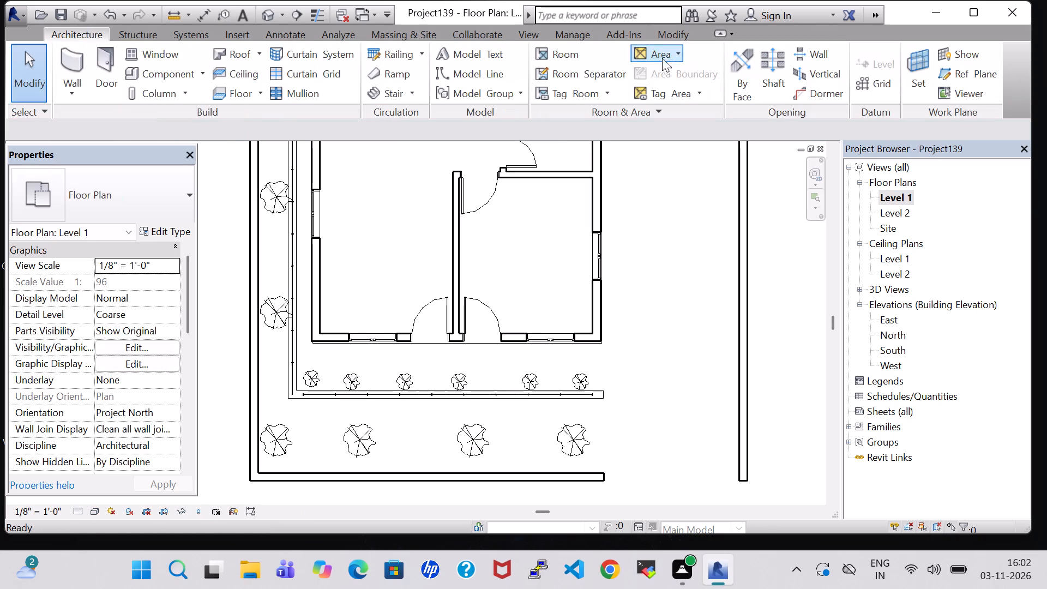
click(224, 56)
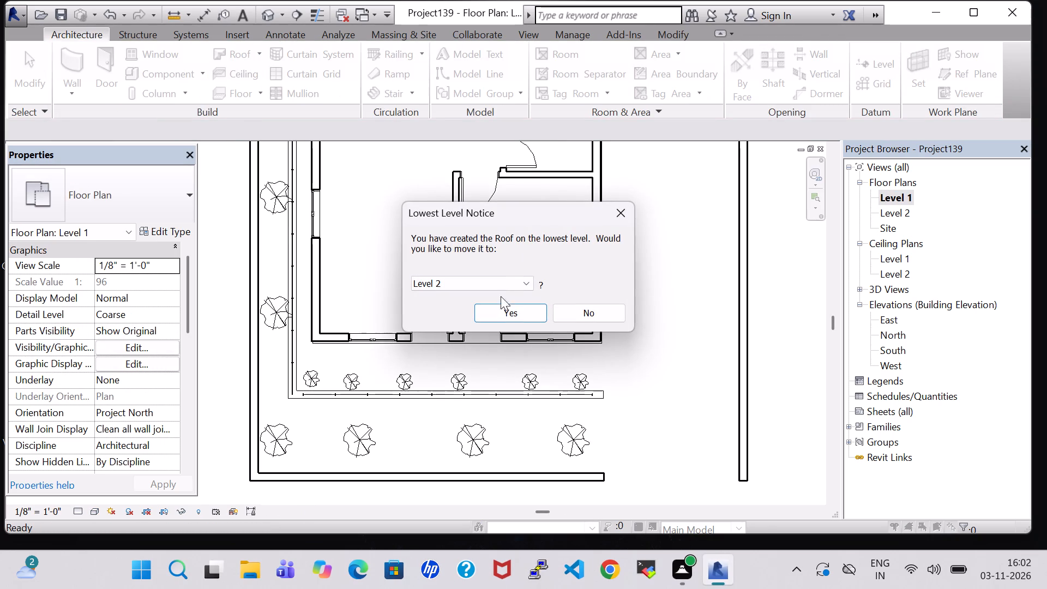
click(497, 317)
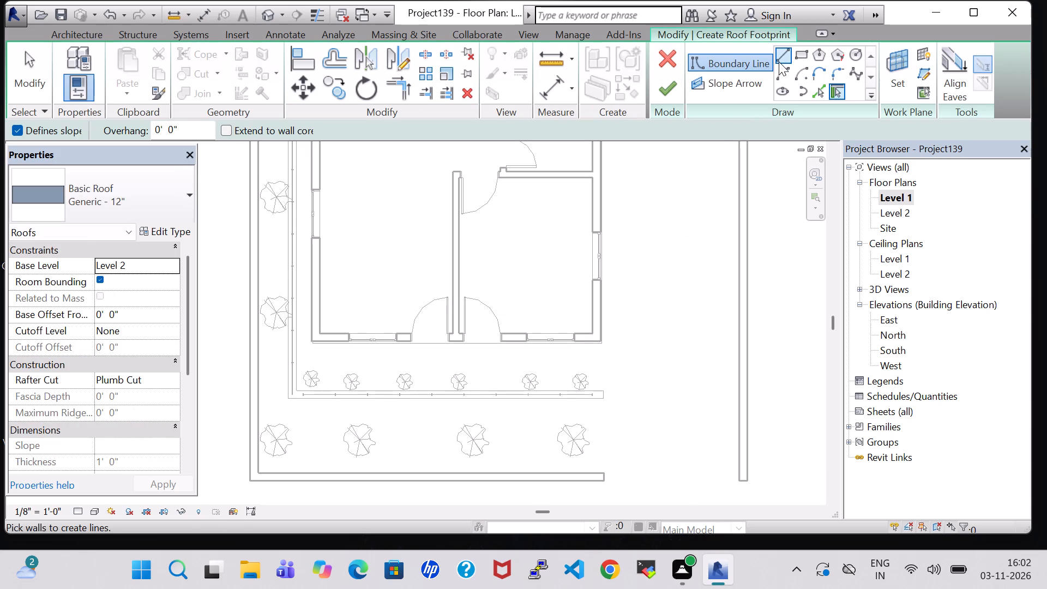
click(779, 62)
middle_drag(671, 182, 753, 484)
scroll(642, 336, down, 4)
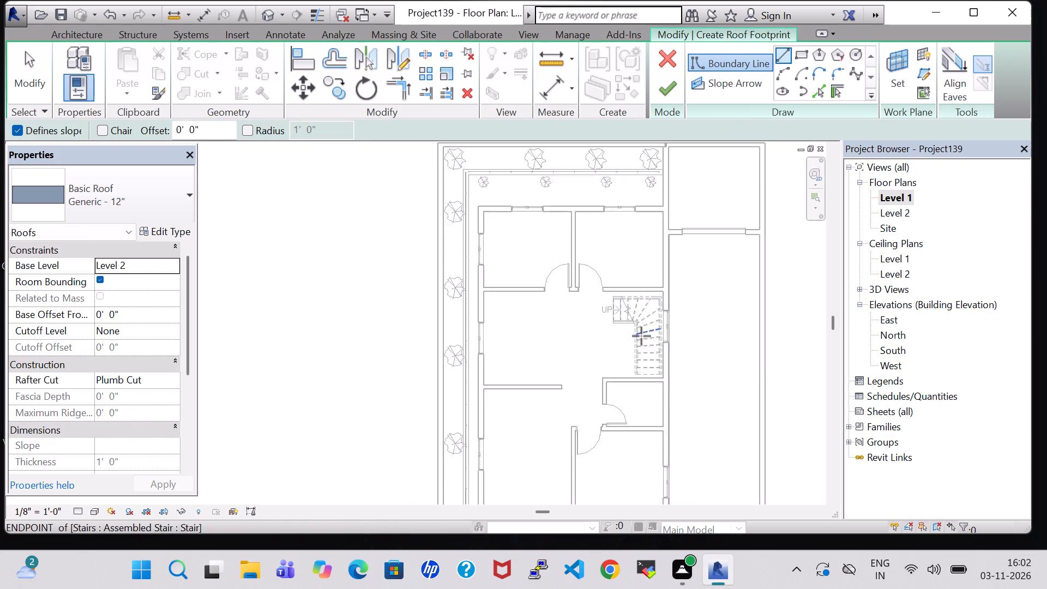
scroll(465, 170, up, 3)
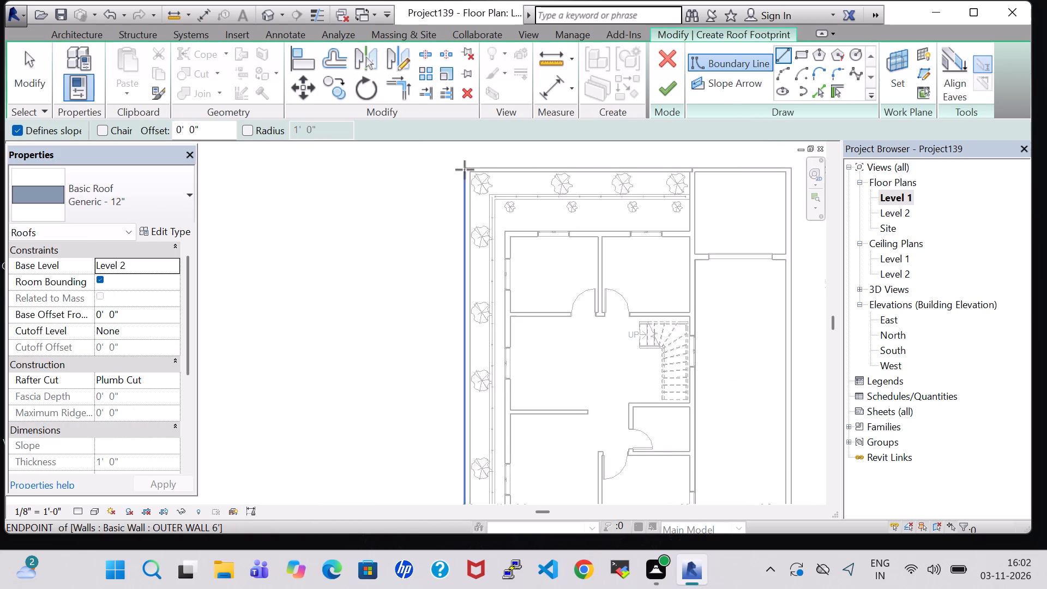
scroll(465, 170, up, 4)
click(465, 165)
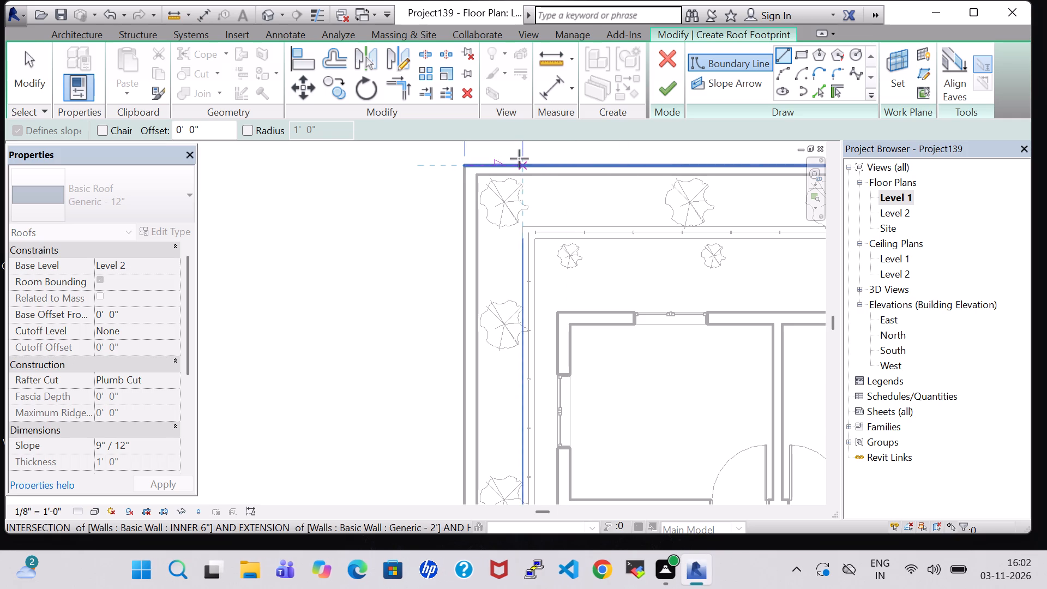
key(Escape)
click(15, 133)
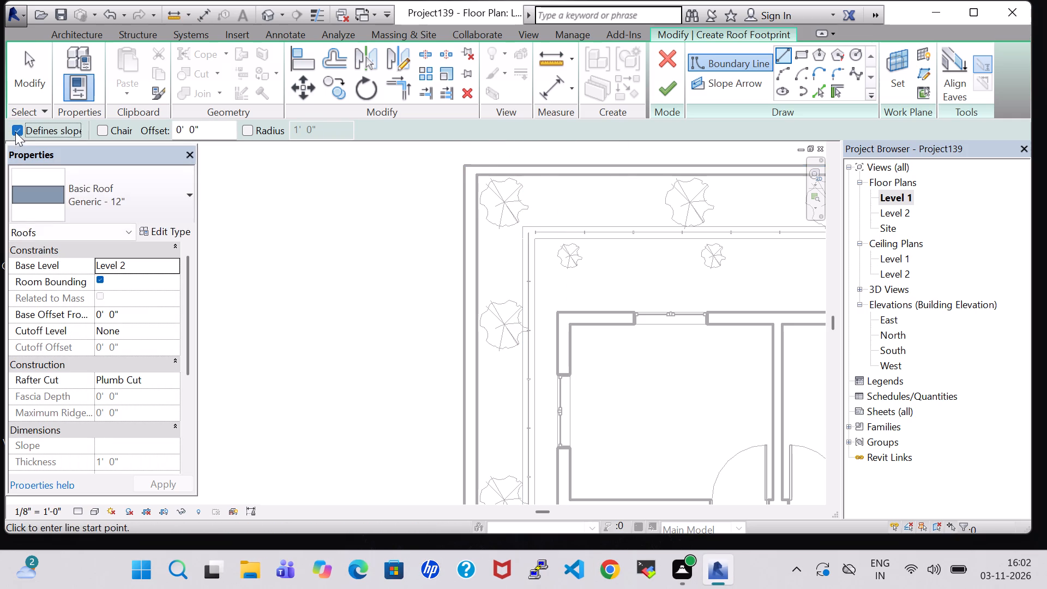
Sketch the roof boundary's north edge along the outer wall face, from the northwest corner to the northeast corner.
click(782, 53)
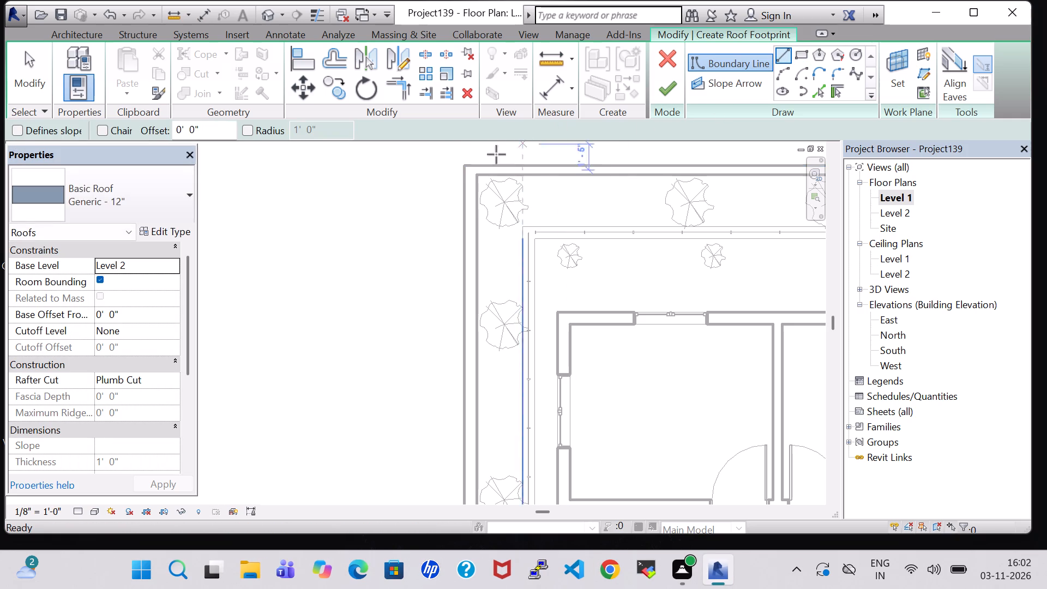
click(465, 166)
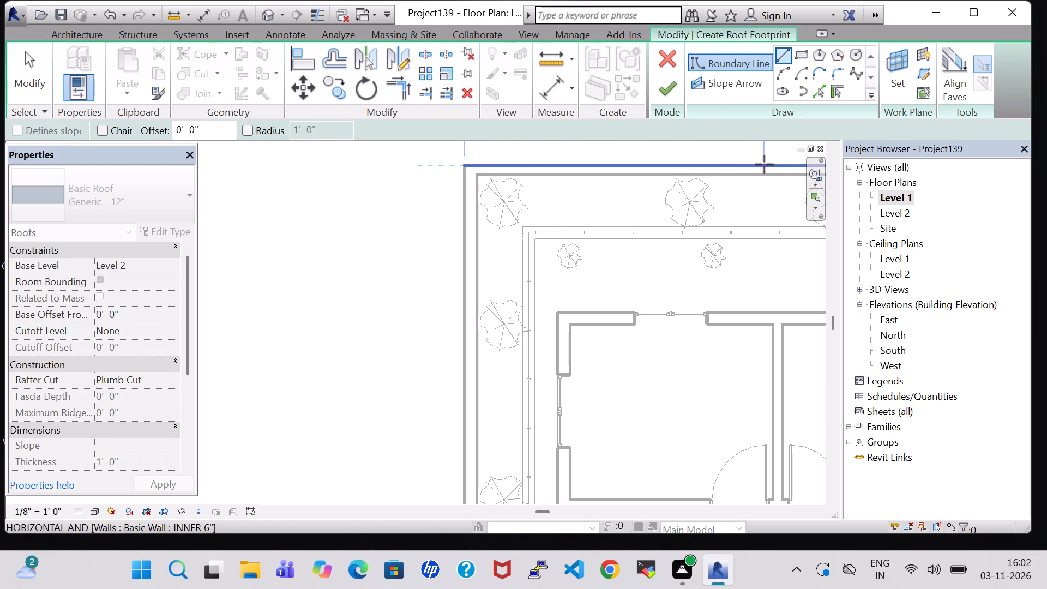
middle_drag(764, 164, 448, 177)
middle_drag(705, 177, 496, 183)
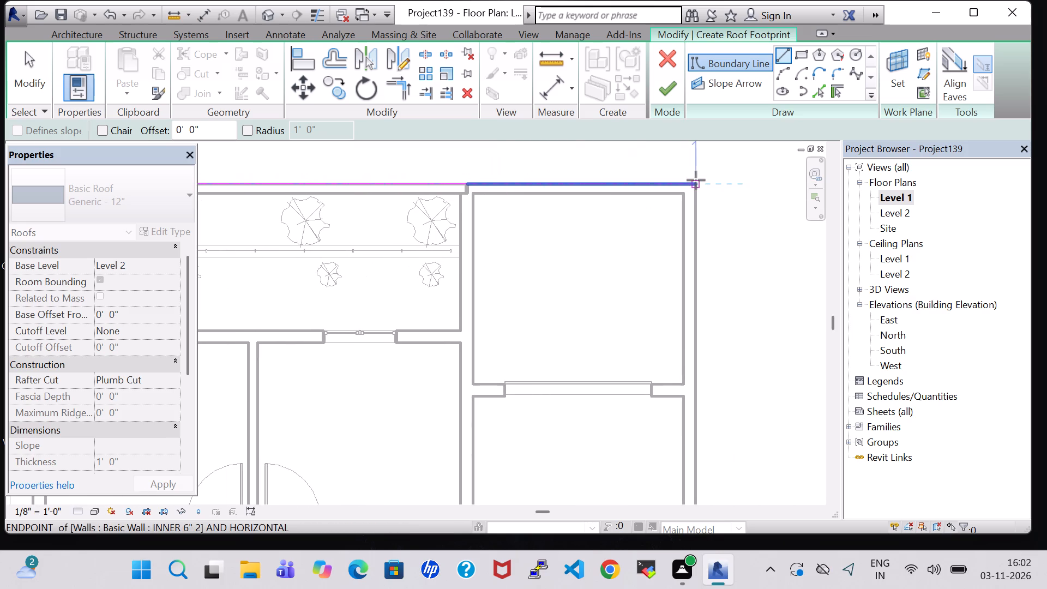
click(696, 187)
Sketch the roof boundary's east edge along the outer wall face from the northeast corner, ending in line with the south railing wall's outer face.
click(696, 184)
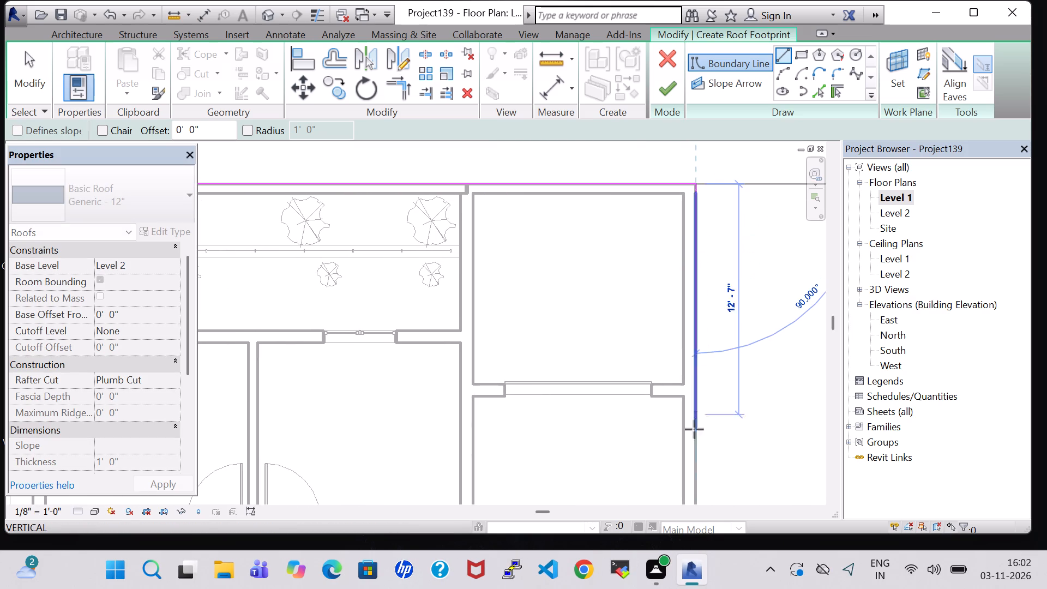
middle_drag(691, 442, 651, 181)
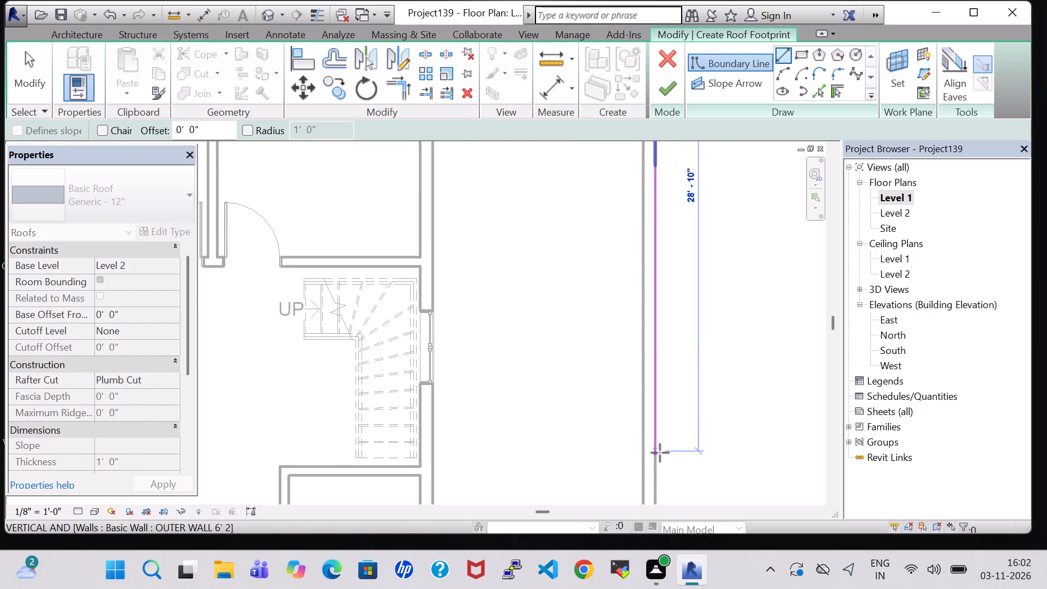
middle_drag(659, 454, 697, 151)
middle_drag(695, 457, 685, 381)
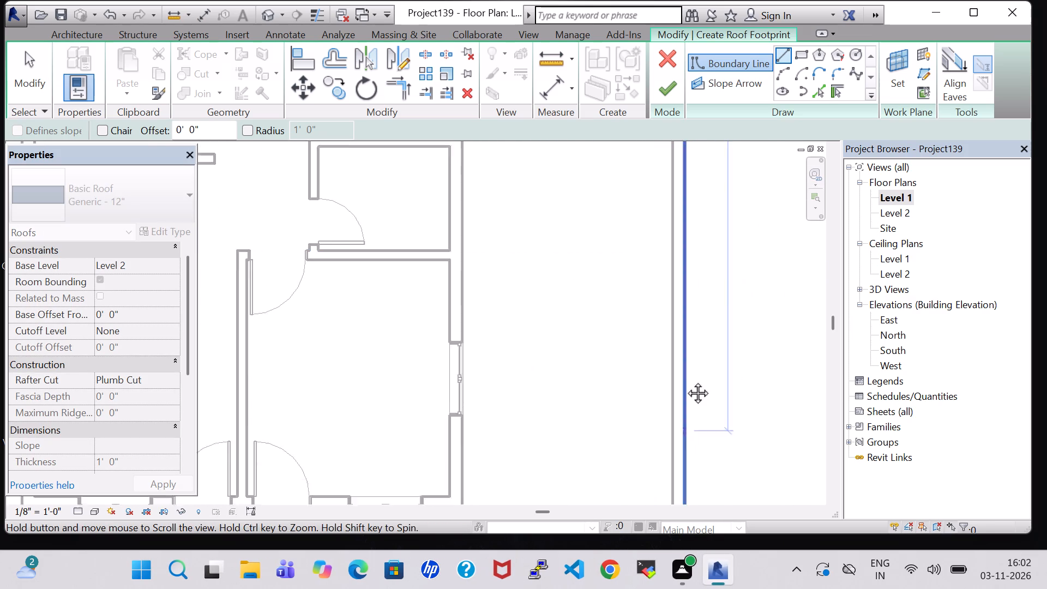
middle_drag(685, 381, 758, 142)
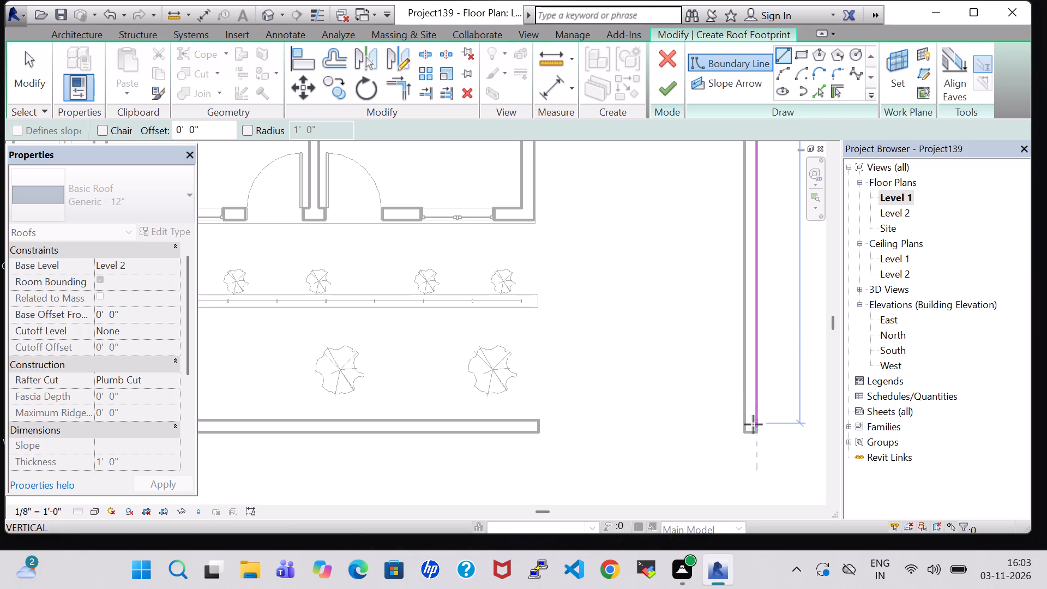
click(758, 305)
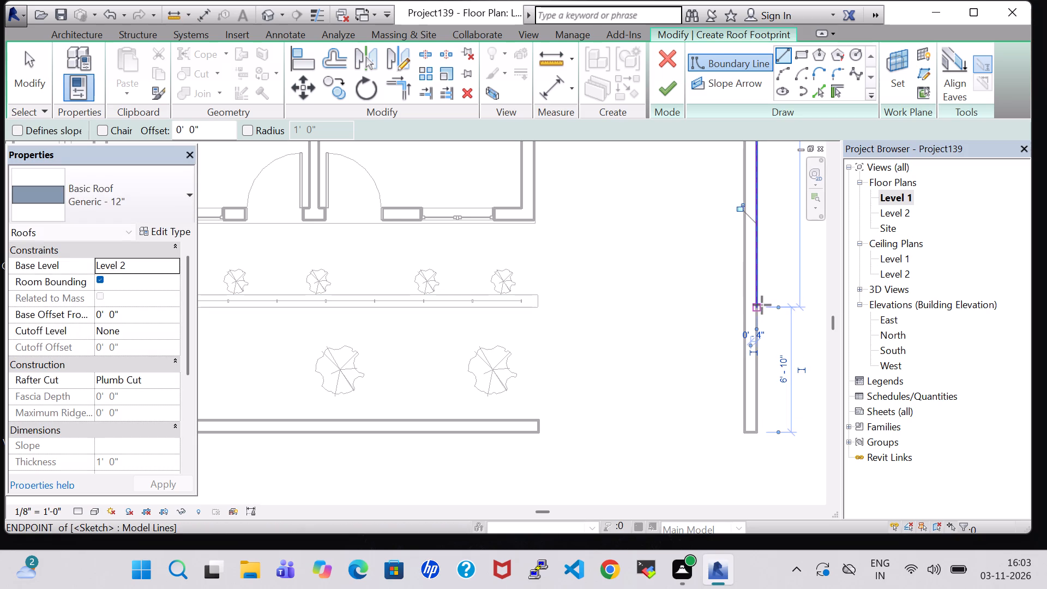
Close the roof footprint with a 41'-3" front line and a left line up to the back corner, finish it, and attach the highlighted walls.
click(759, 308)
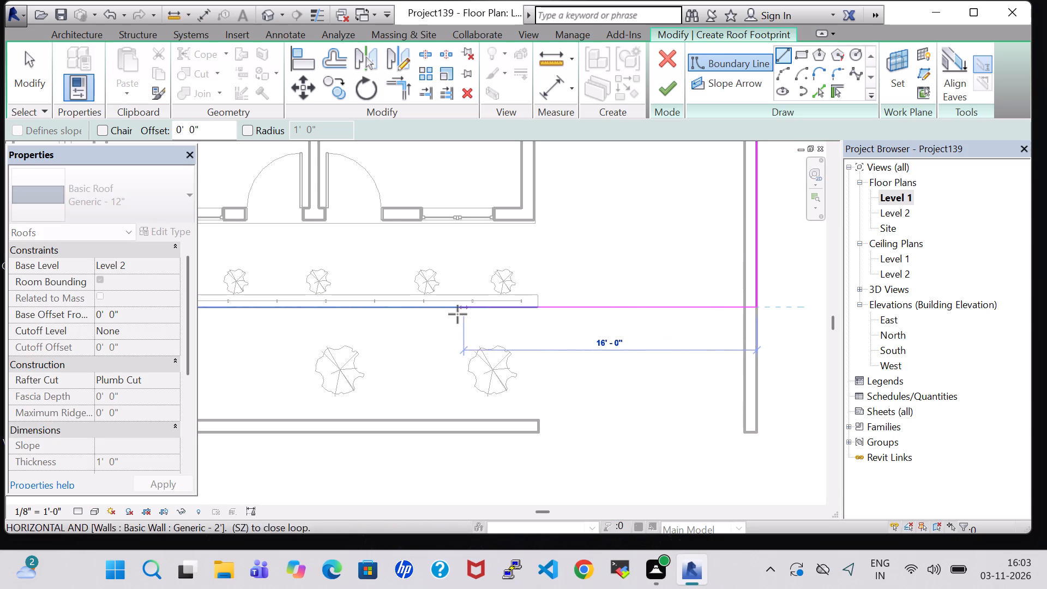
middle_drag(468, 317, 751, 328)
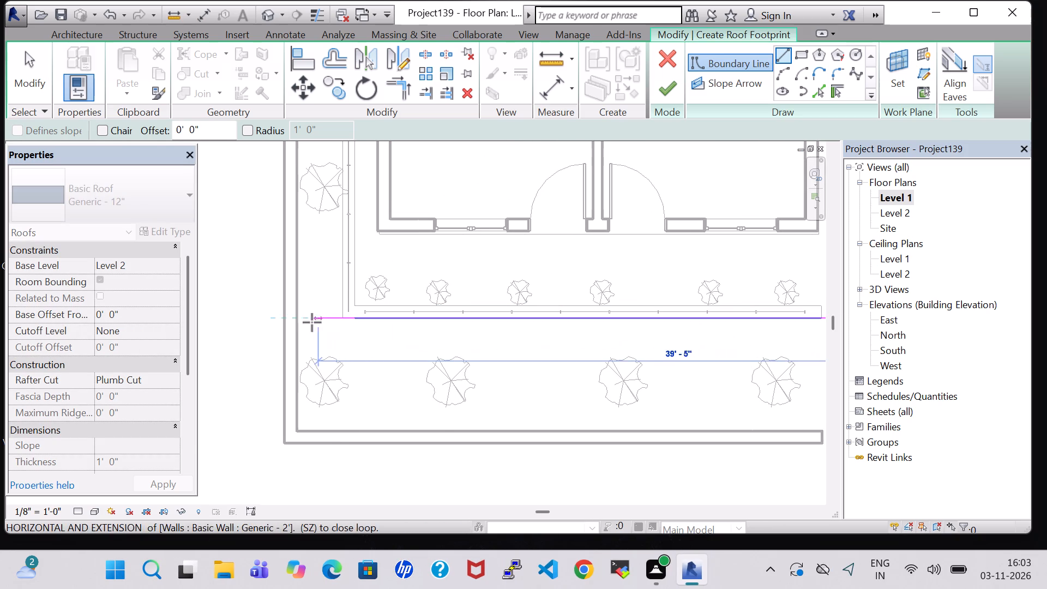
click(284, 319)
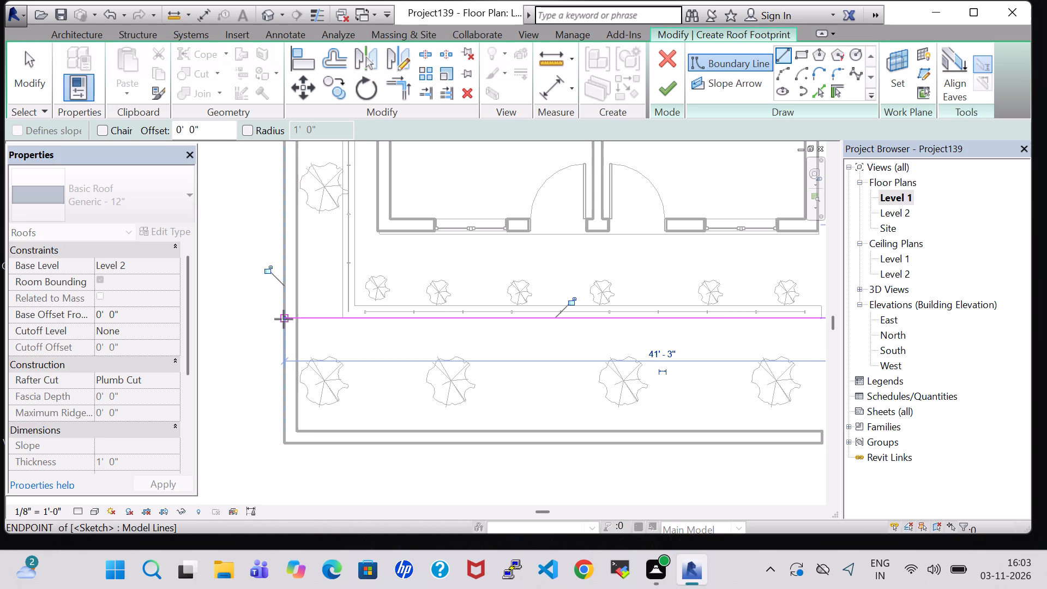
click(285, 322)
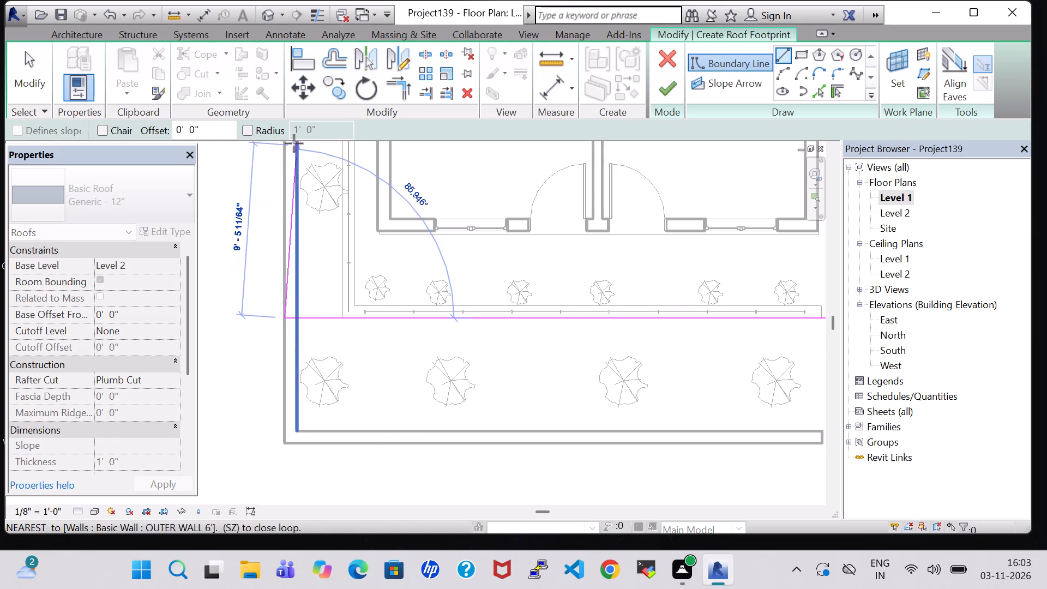
middle_drag(280, 146, 292, 425)
middle_drag(302, 197, 303, 210)
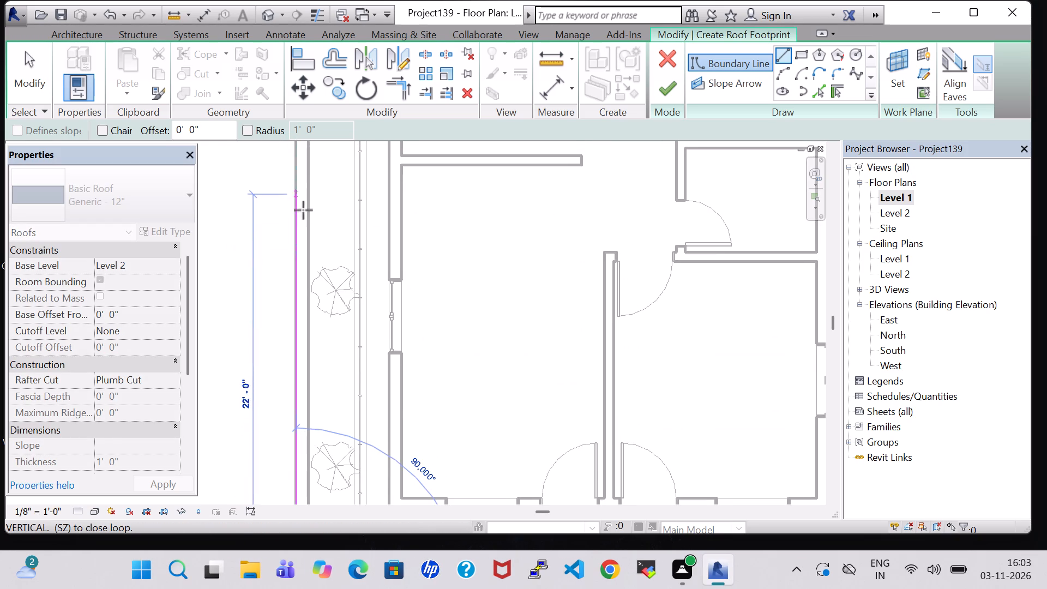
middle_drag(303, 210, 304, 460)
middle_drag(298, 170, 289, 440)
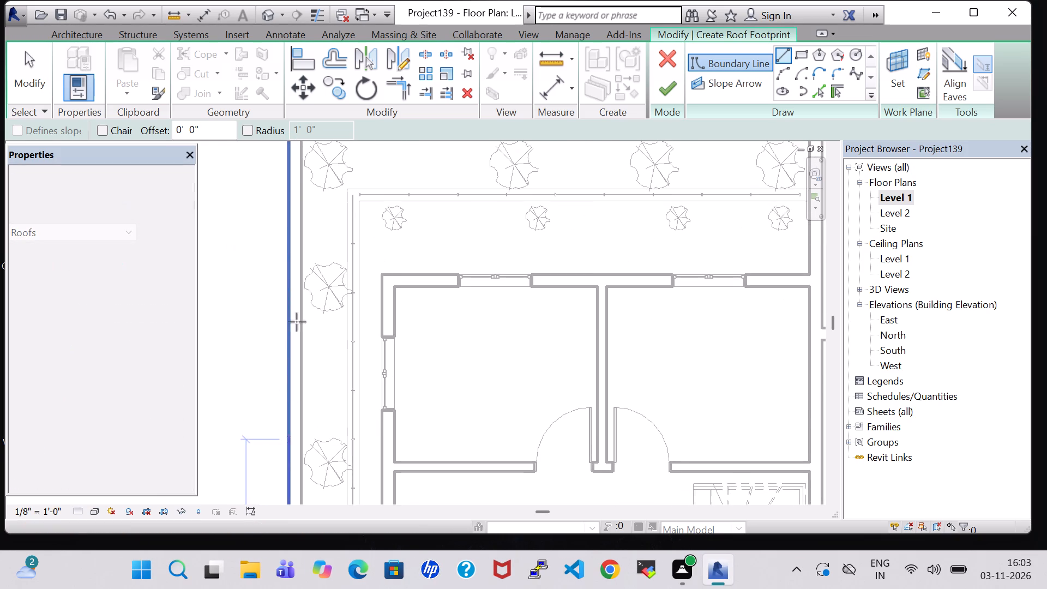
middle_drag(290, 192, 290, 358)
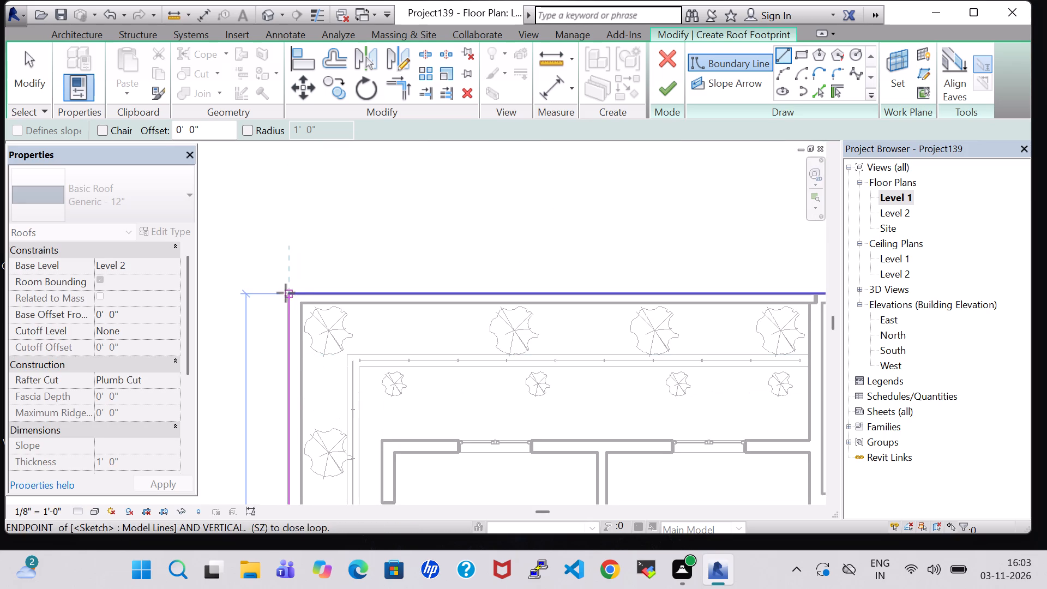
click(291, 297)
click(665, 90)
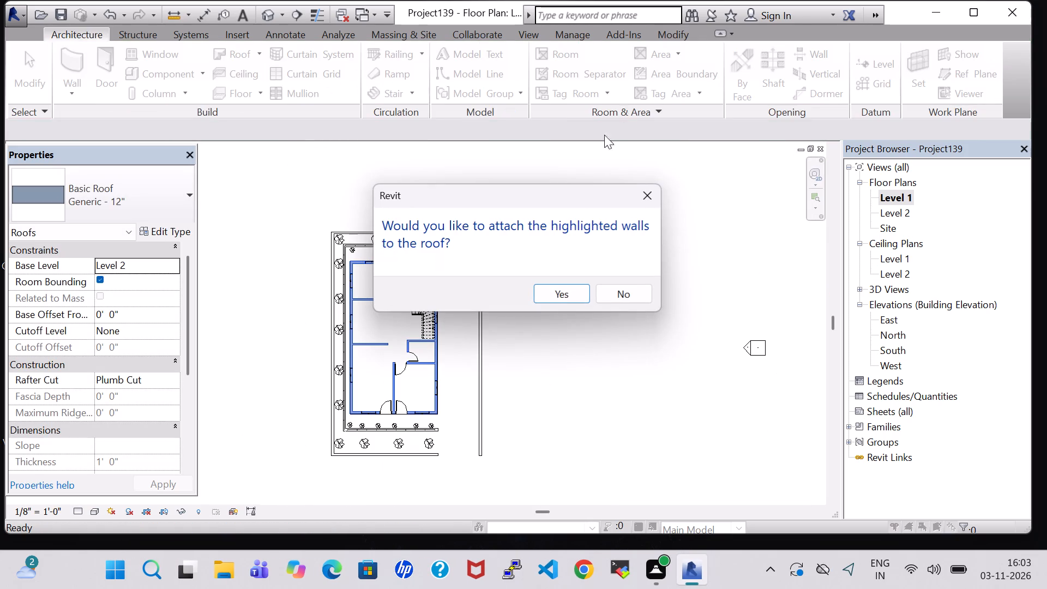
click(566, 289)
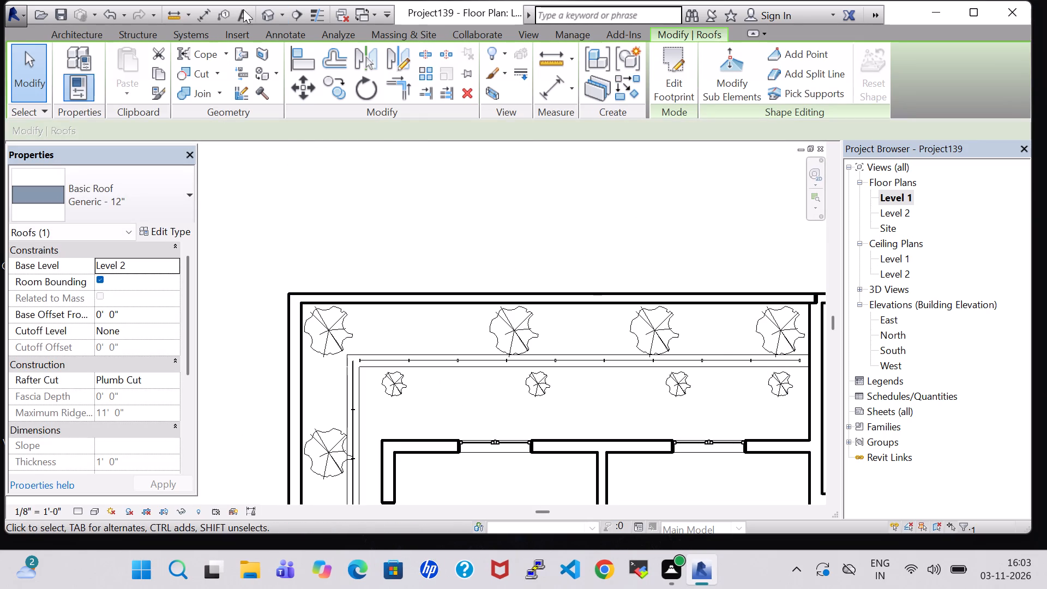
Assign the Brick, Soldier Course material to the structure layer of the new roof's Generic - 12" type.
click(267, 14)
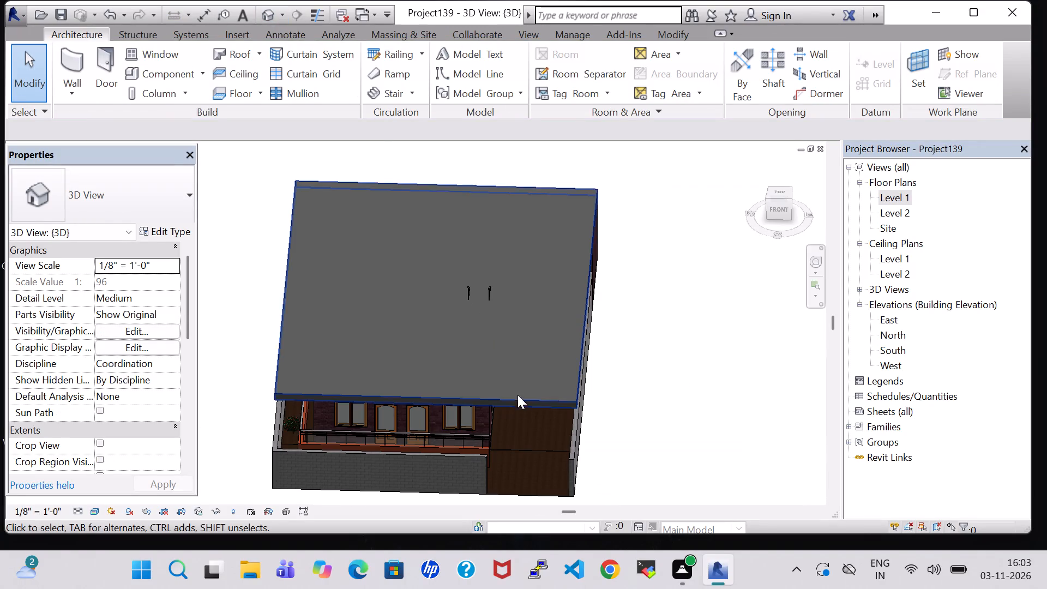
shift+middle_drag(513, 452, 510, 354)
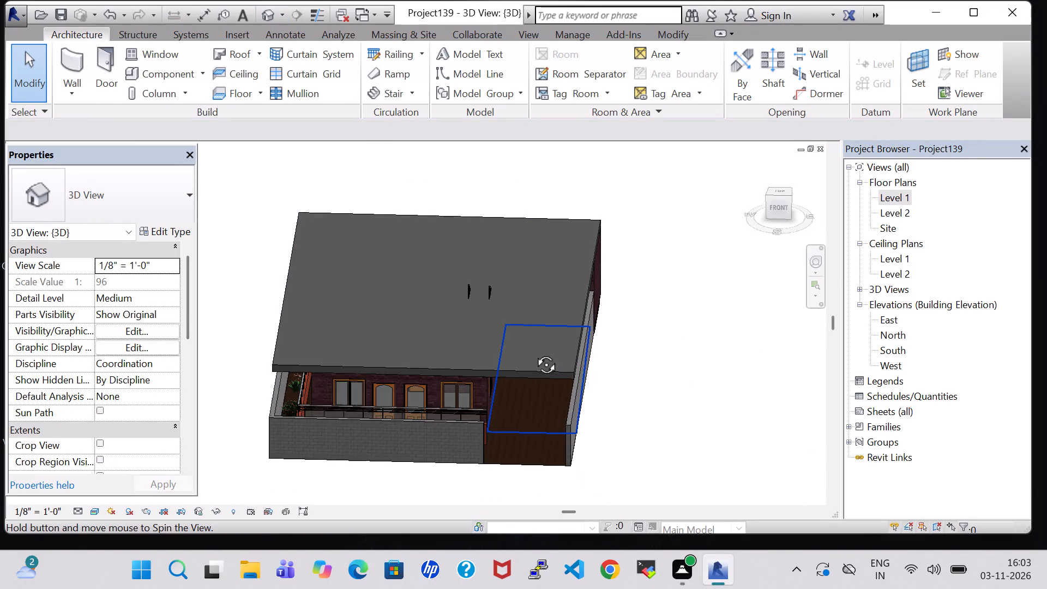
middle_drag(588, 394, 599, 367)
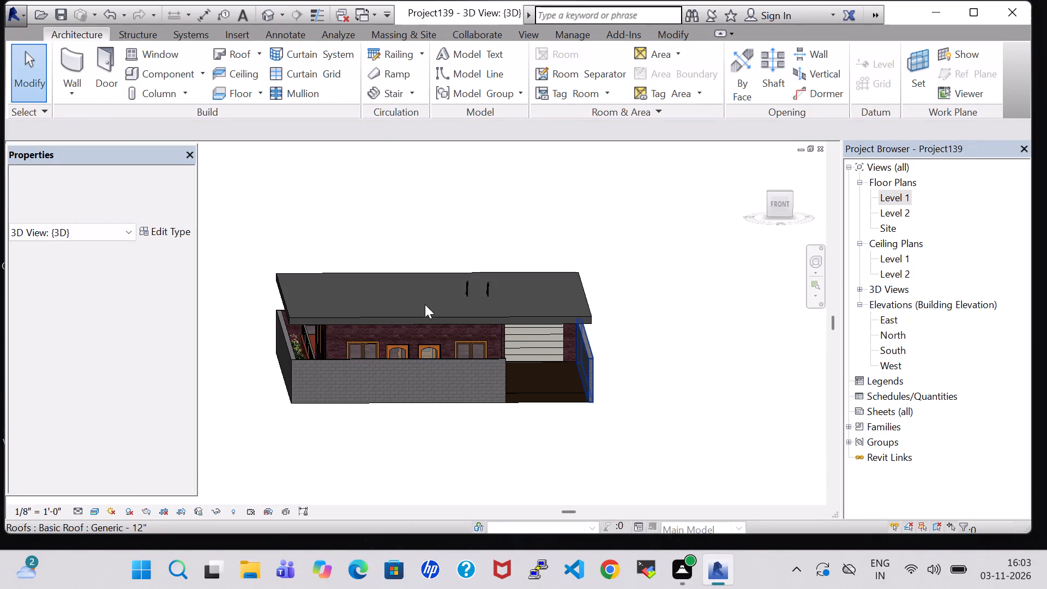
click(424, 312)
click(157, 229)
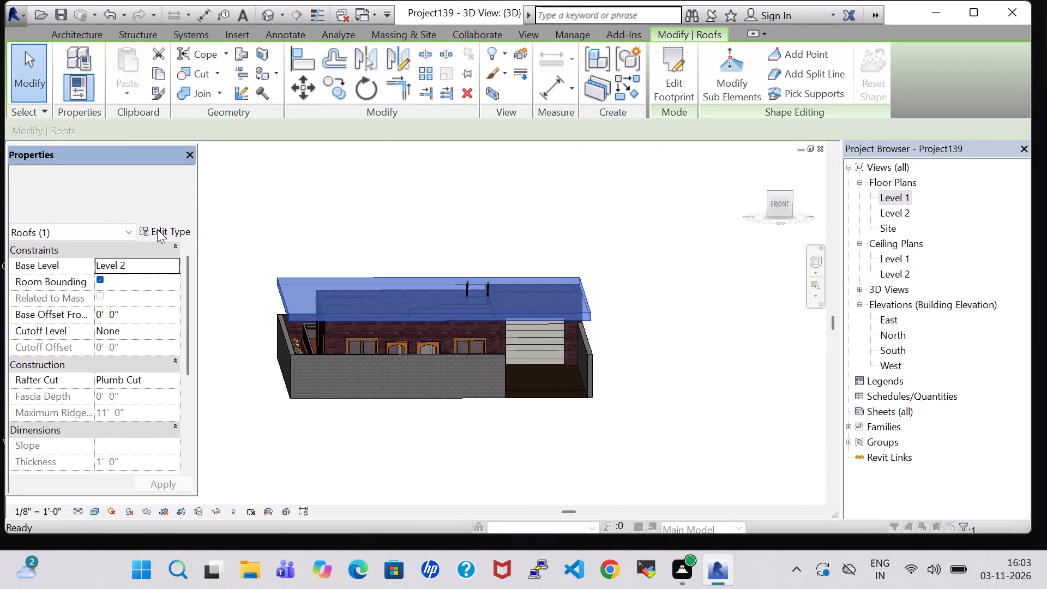
click(498, 222)
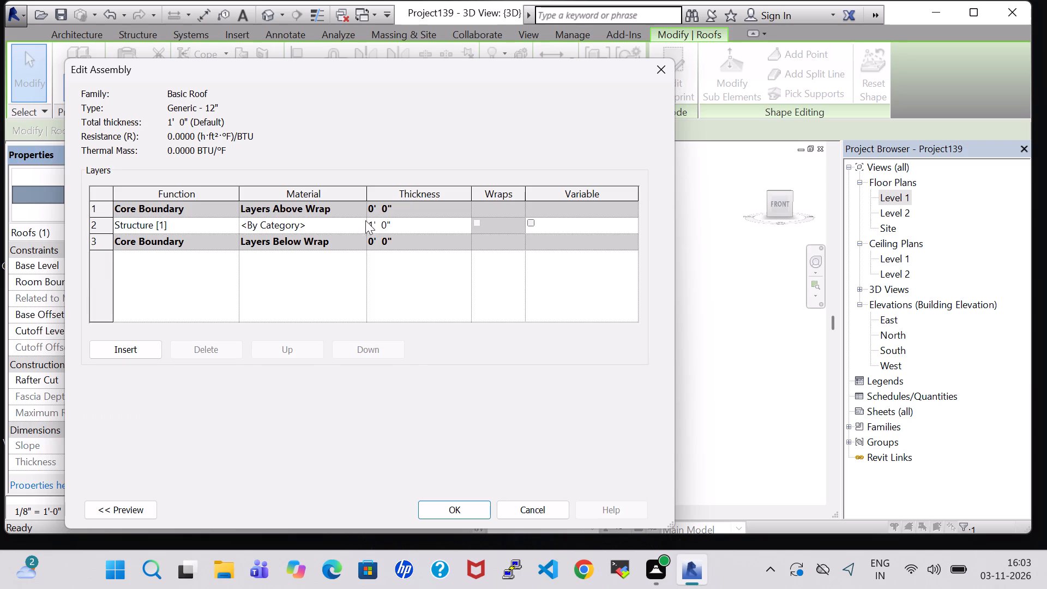
click(362, 221)
click(386, 331)
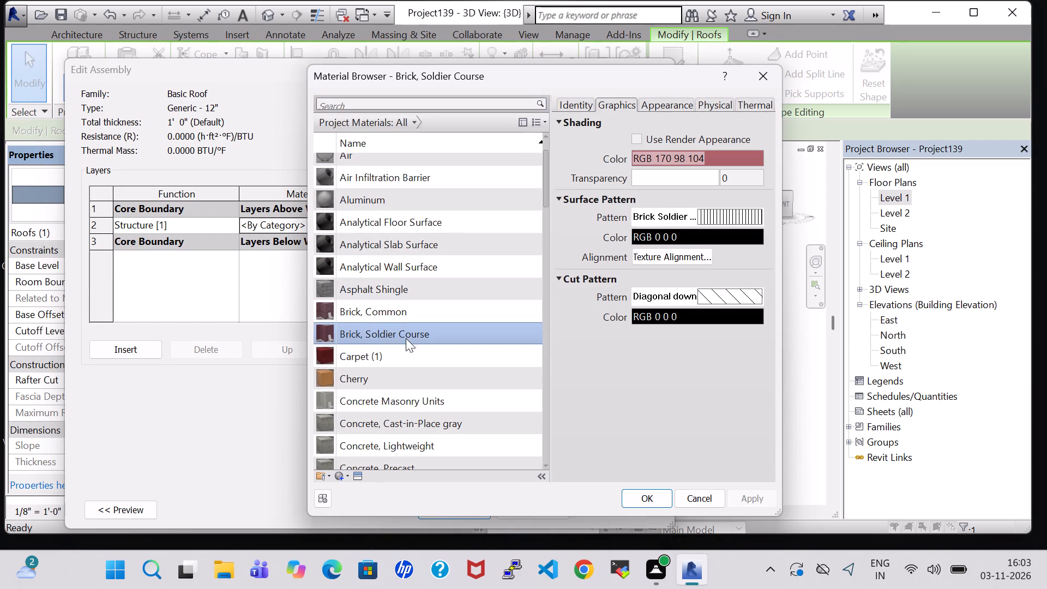
click(634, 501)
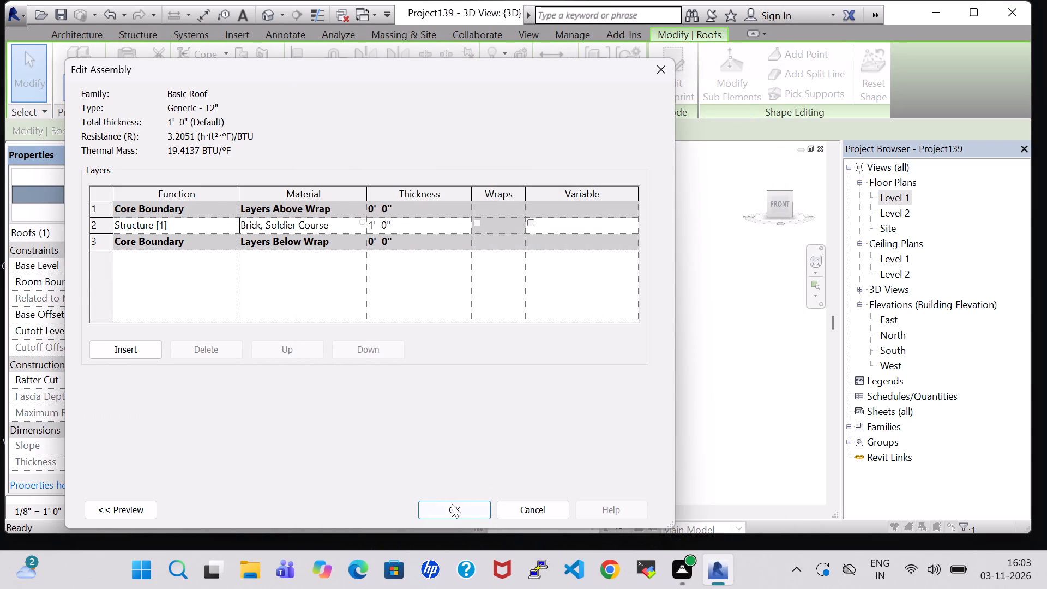
click(451, 508)
click(480, 506)
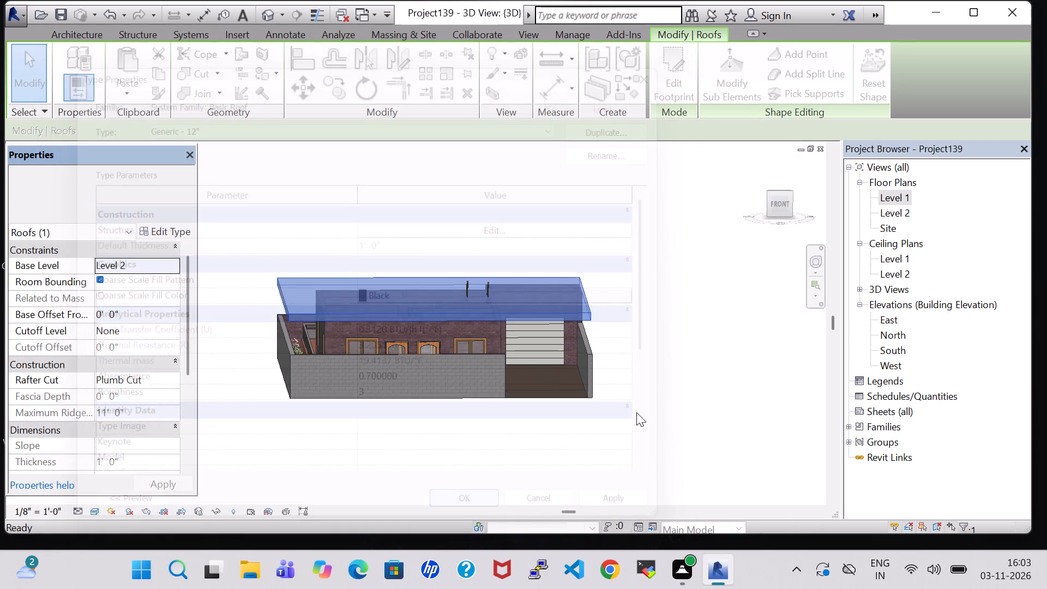
click(667, 341)
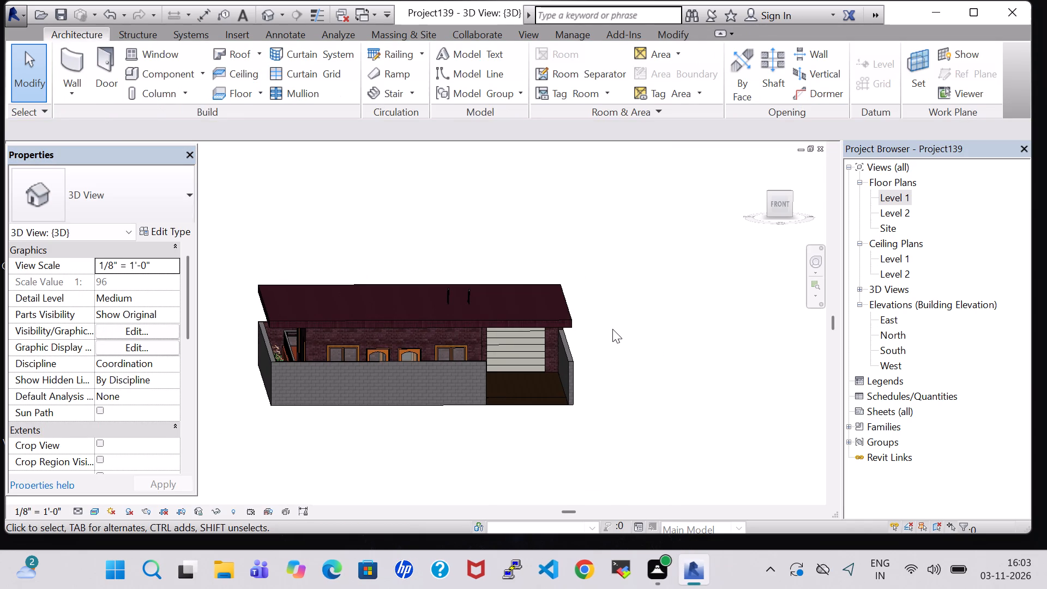
Examine the brick roof and the house beneath it from several angles in 3D.
middle_drag(612, 329, 575, 359)
middle_drag(586, 368, 599, 370)
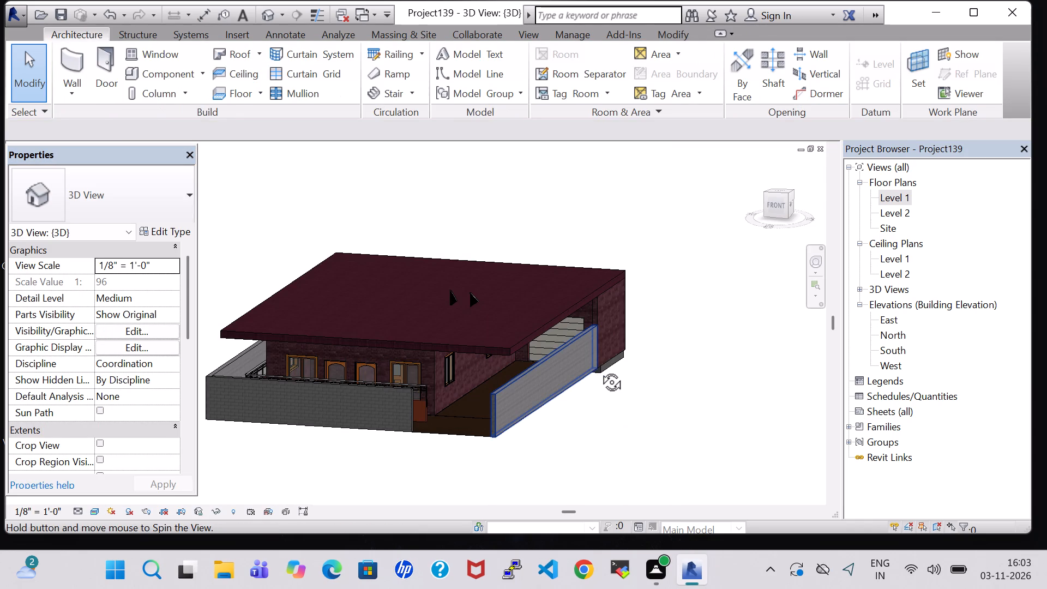
middle_drag(599, 370, 601, 370)
scroll(601, 370, up, 1)
middle_drag(602, 371, 607, 375)
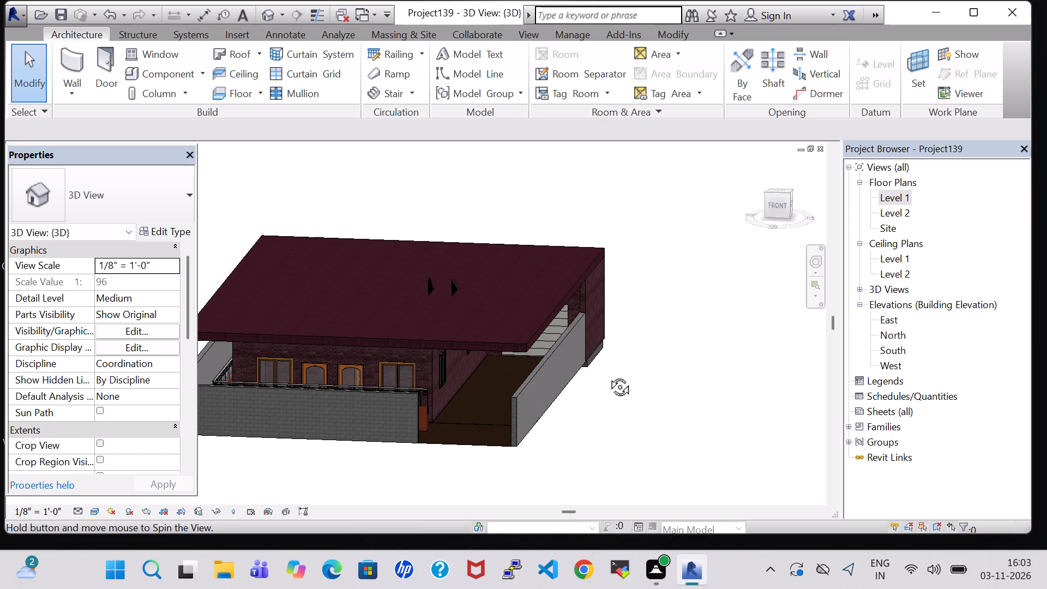
middle_drag(607, 375, 617, 377)
scroll(529, 374, down, 1)
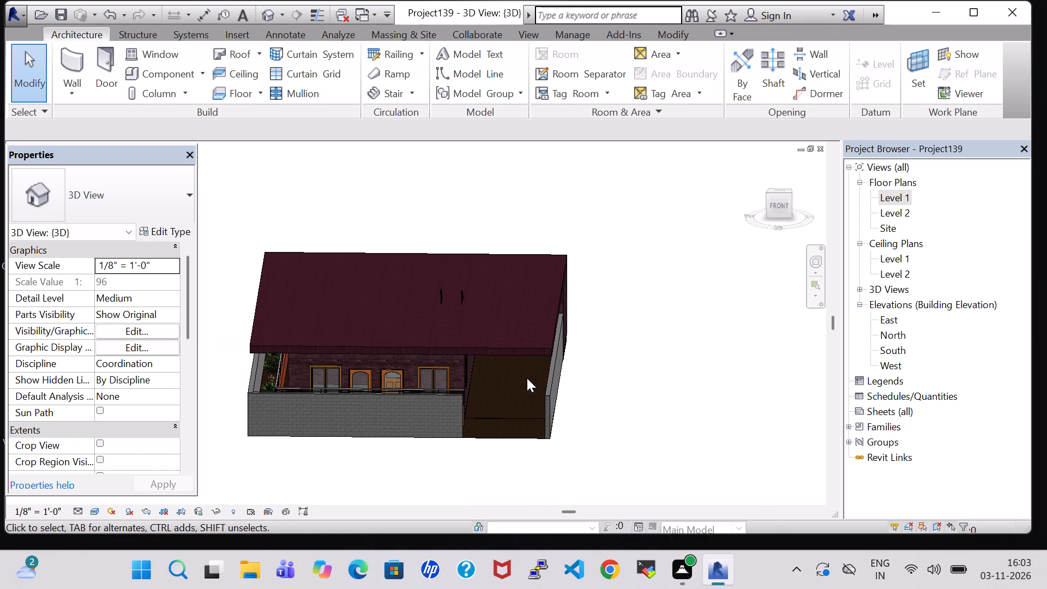
middle_drag(527, 378, 593, 380)
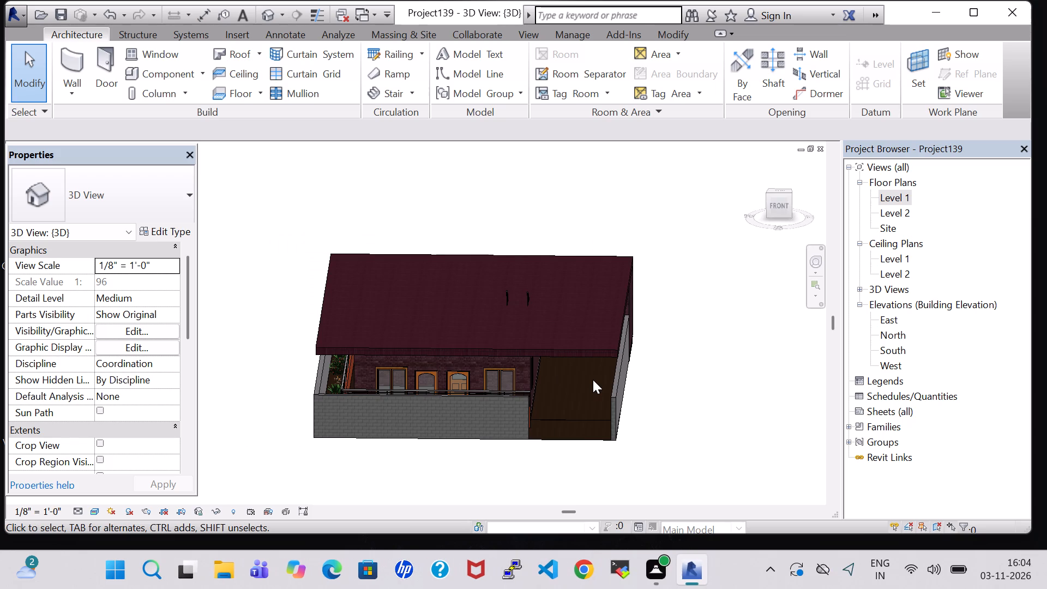
Open the brick roof's footprint for editing and show it in the Level 1 floor plan.
click(894, 199)
click(514, 253)
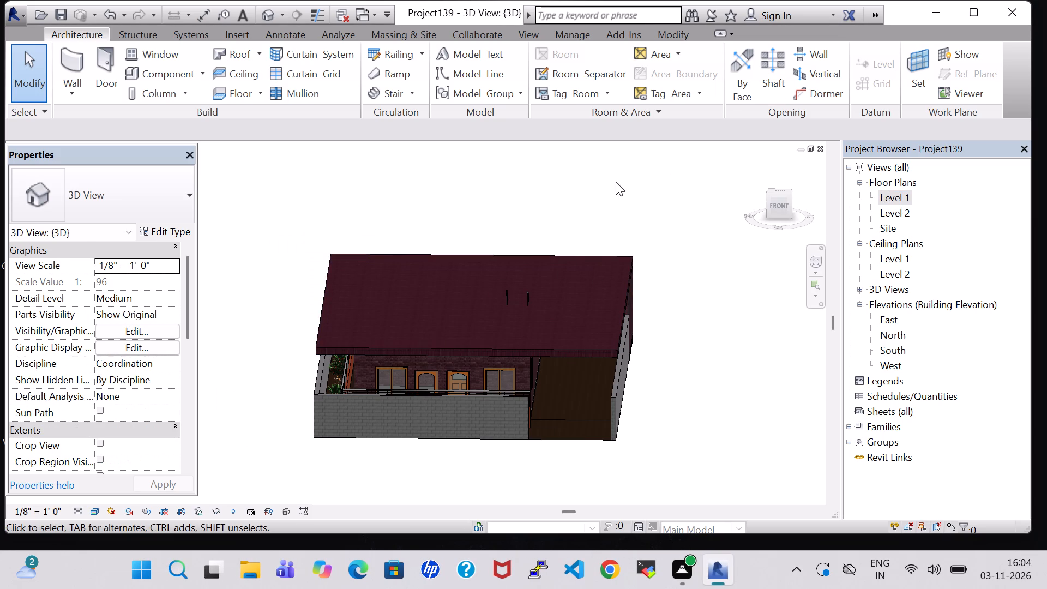
middle_drag(616, 182, 618, 269)
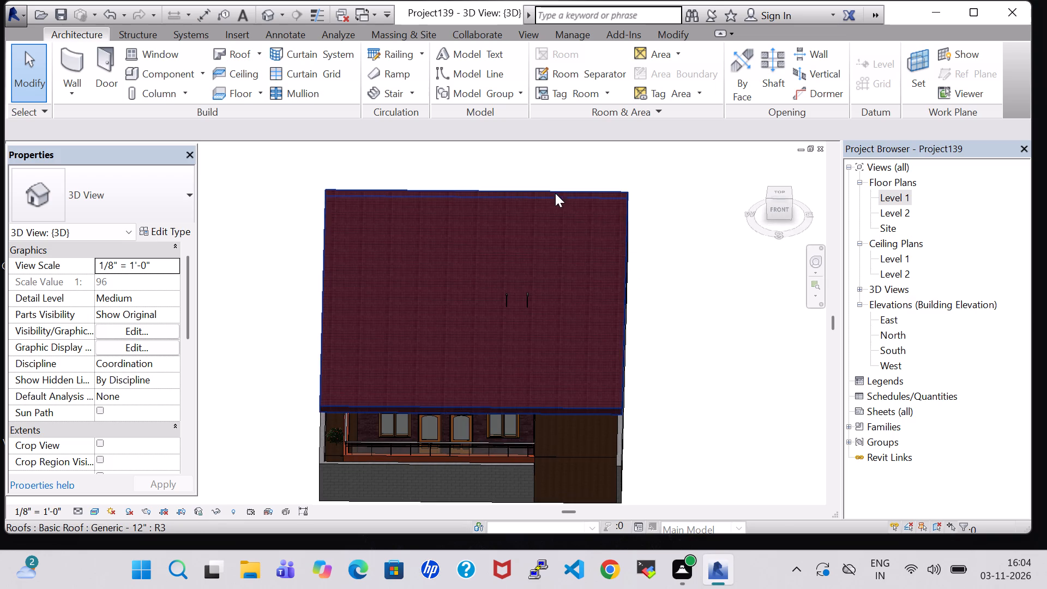
click(556, 195)
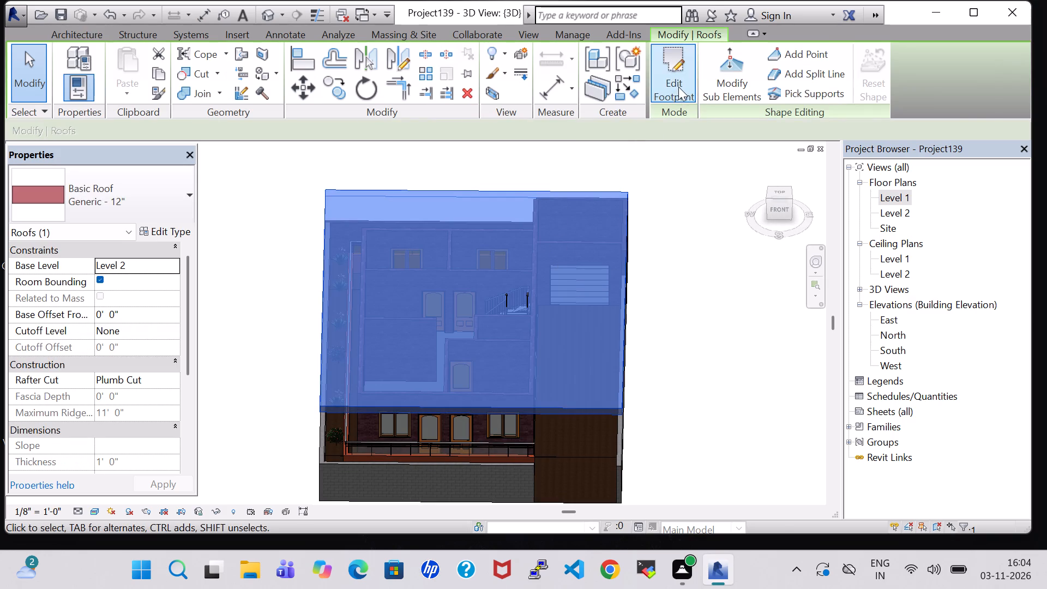
click(678, 87)
click(788, 59)
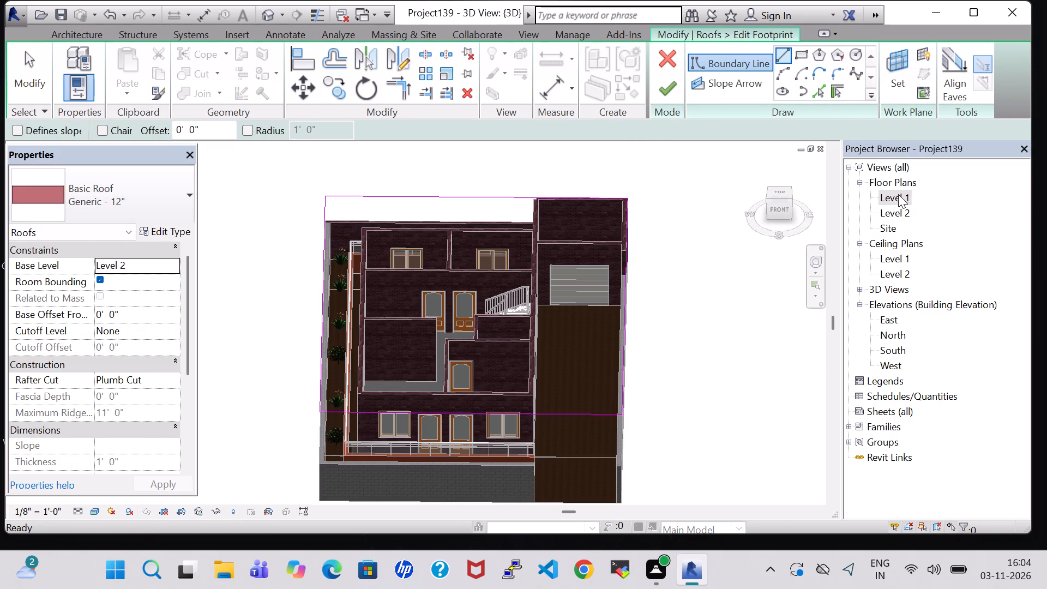
double_click(898, 194)
Sketch a rectangular roof opening about 3'-10" by 4'-7 1/4" over the stair's straight flight, finish the footprint, and show the 3D view.
click(784, 53)
scroll(677, 330, down, 5)
middle_drag(679, 348, 586, 103)
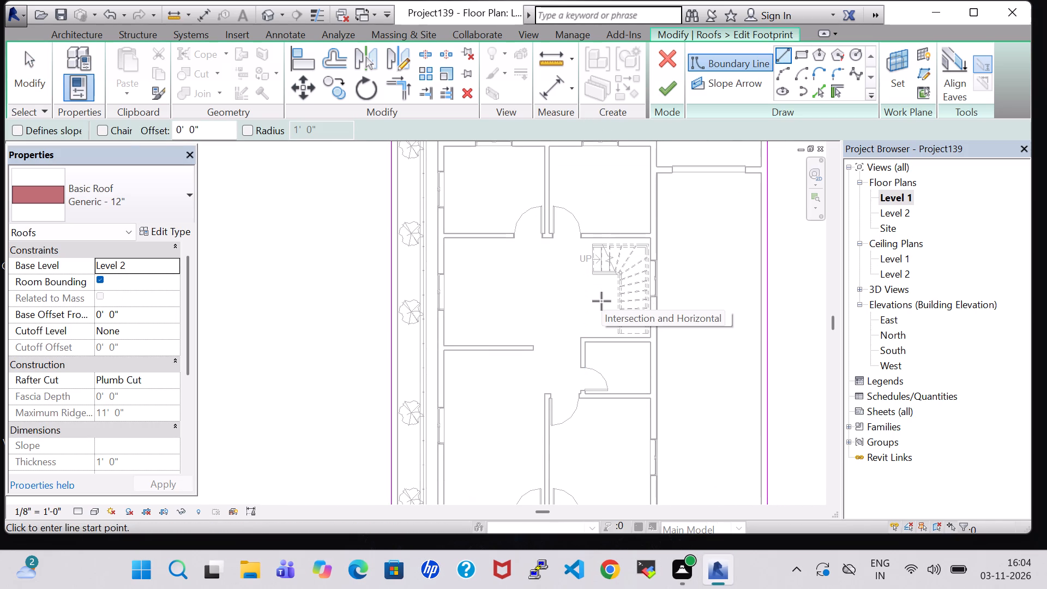
scroll(601, 301, up, 6)
click(627, 384)
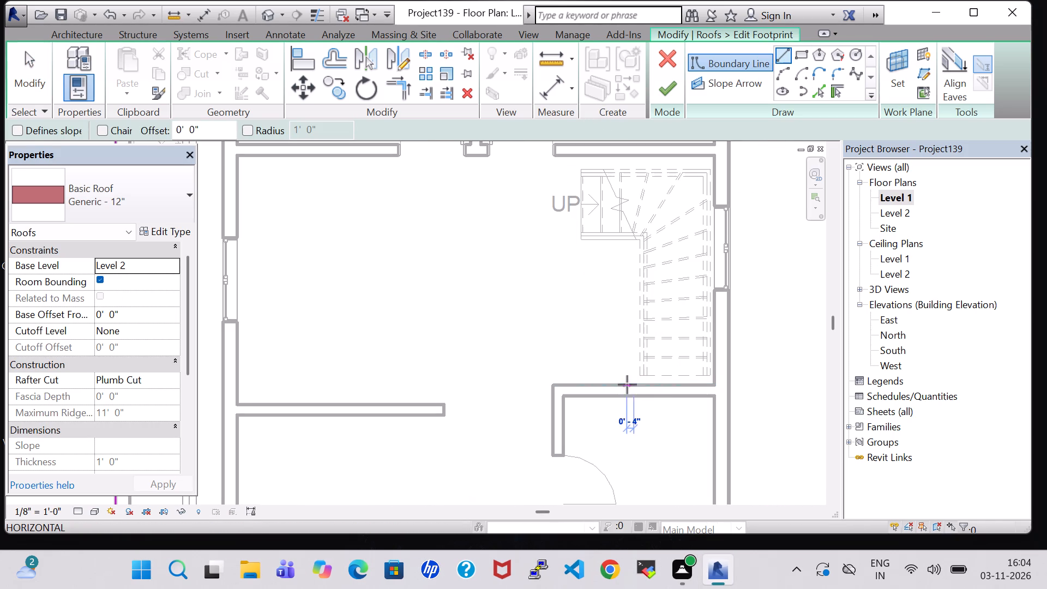
click(715, 387)
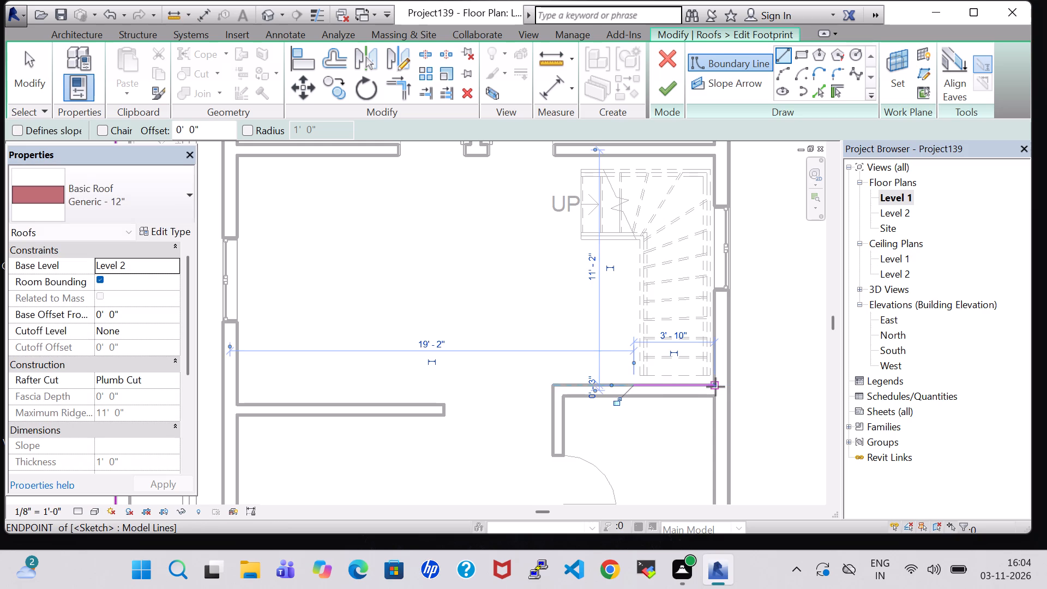
click(715, 384)
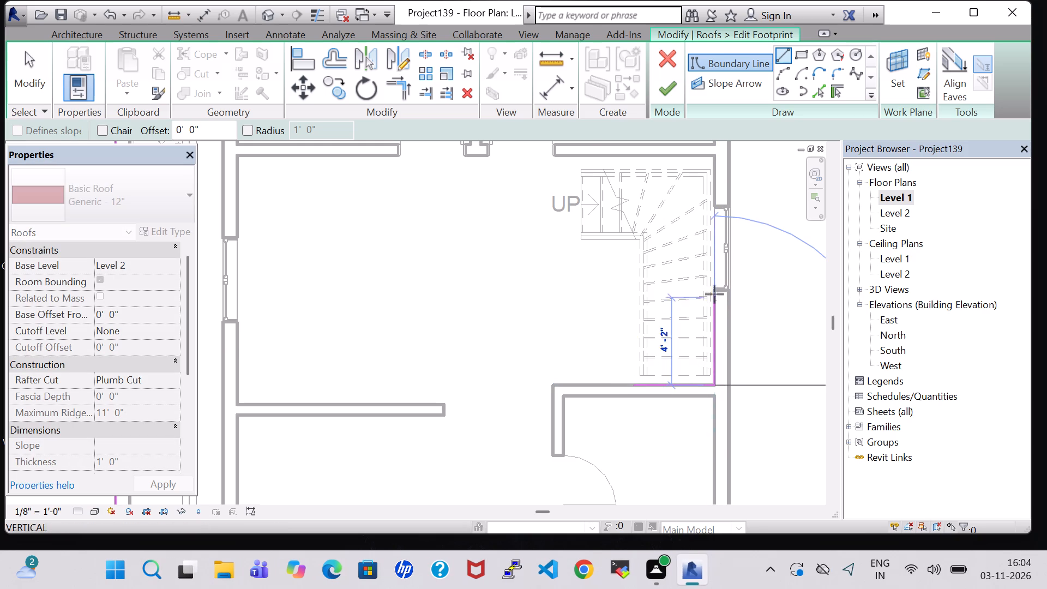
click(715, 287)
click(714, 287)
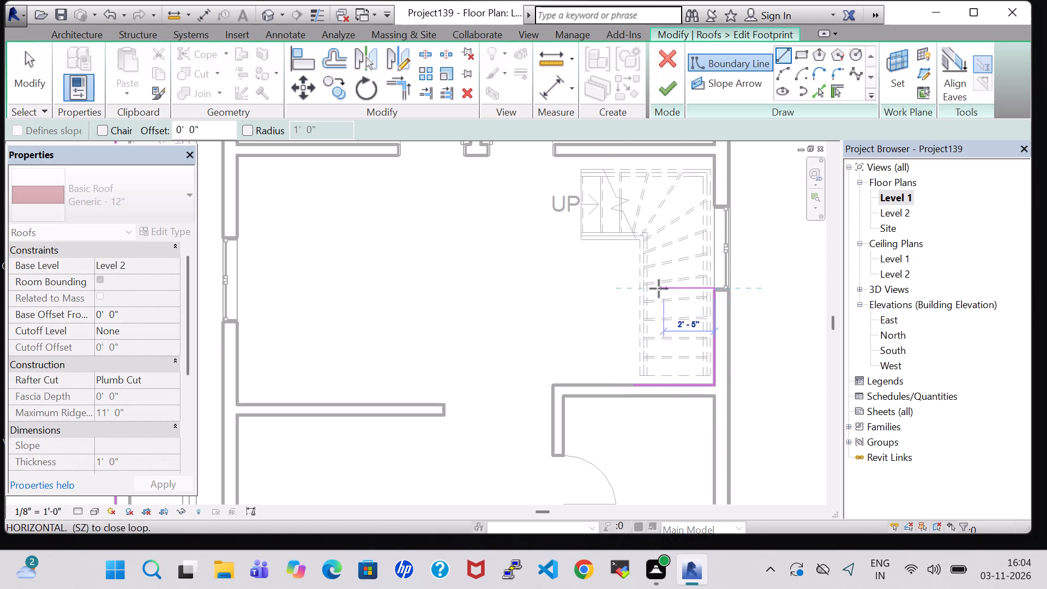
click(632, 288)
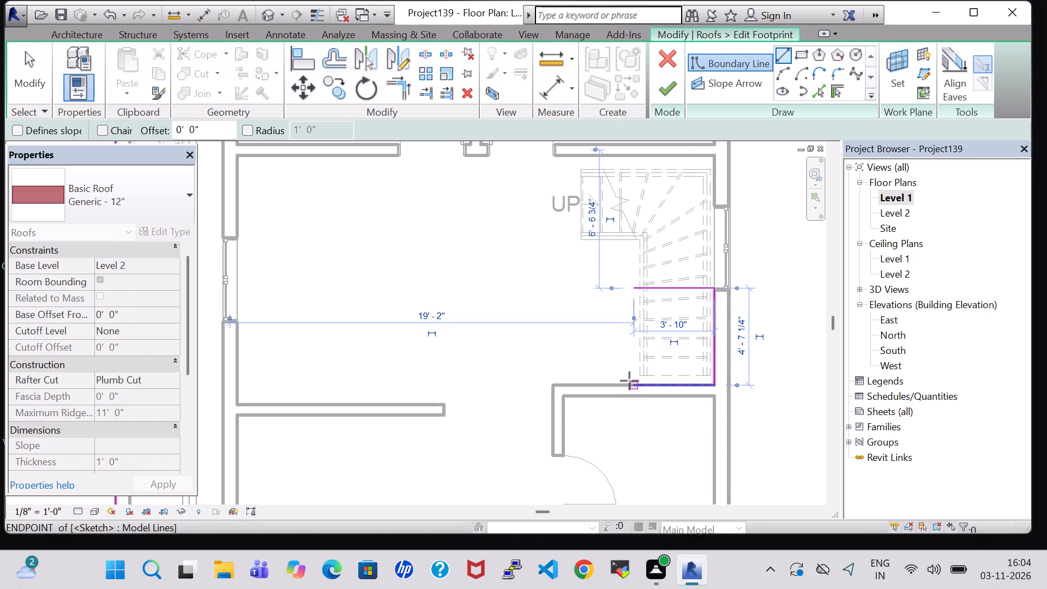
click(632, 387)
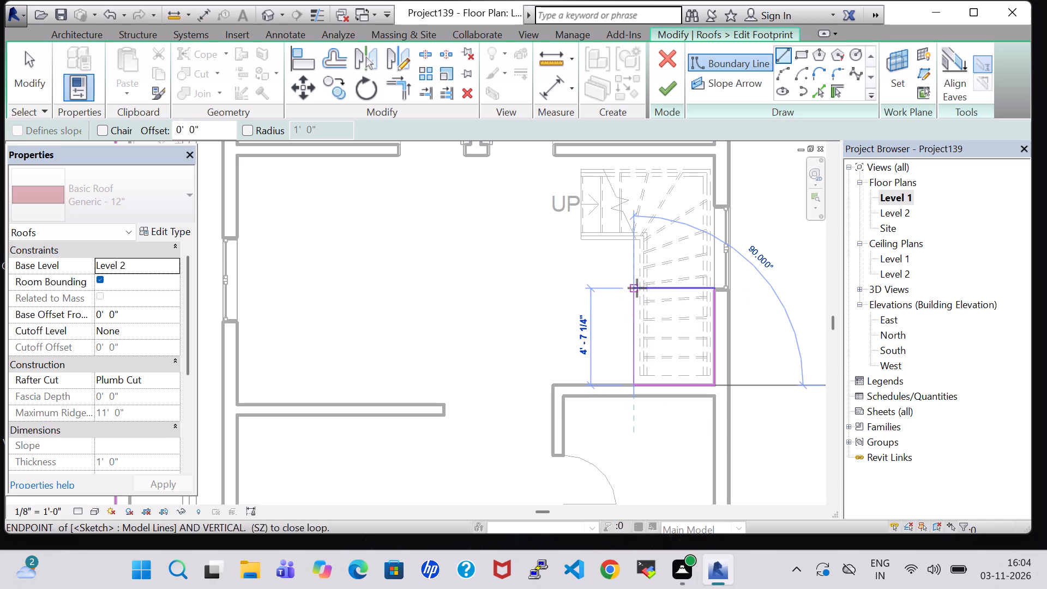
click(636, 287)
click(669, 91)
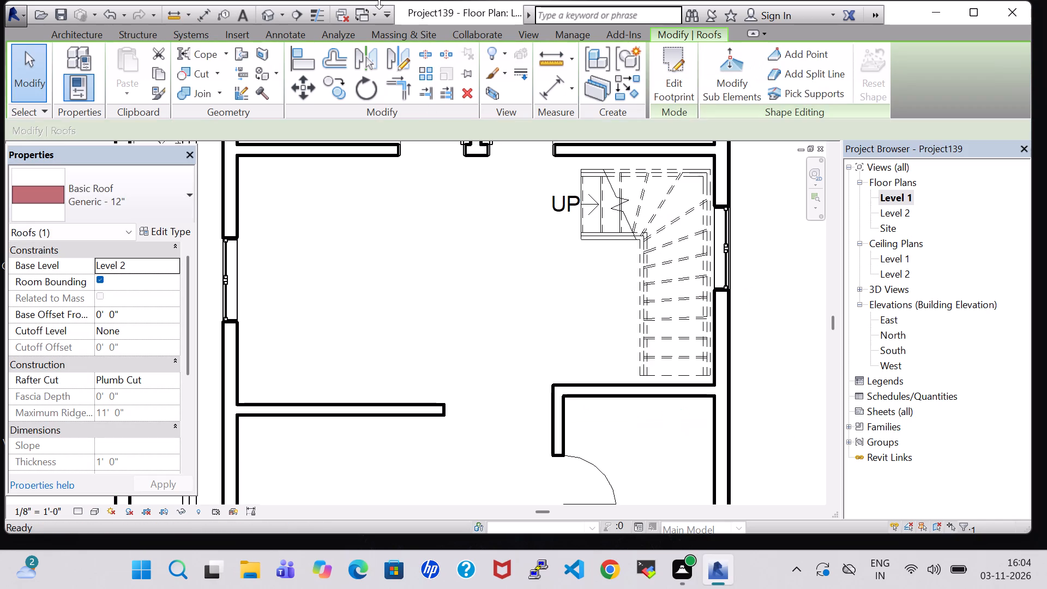
click(266, 17)
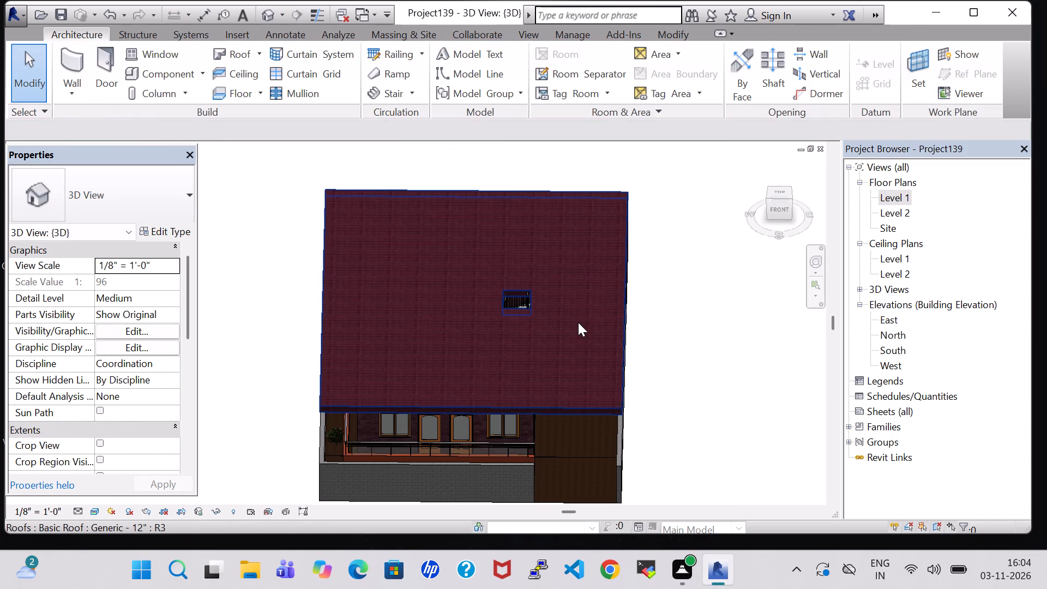
Examine the roof opening over the staircase in 3D and compare it with the stair layout in the Level 1 floor plan.
scroll(516, 322, up, 6)
middle_drag(527, 221, 532, 232)
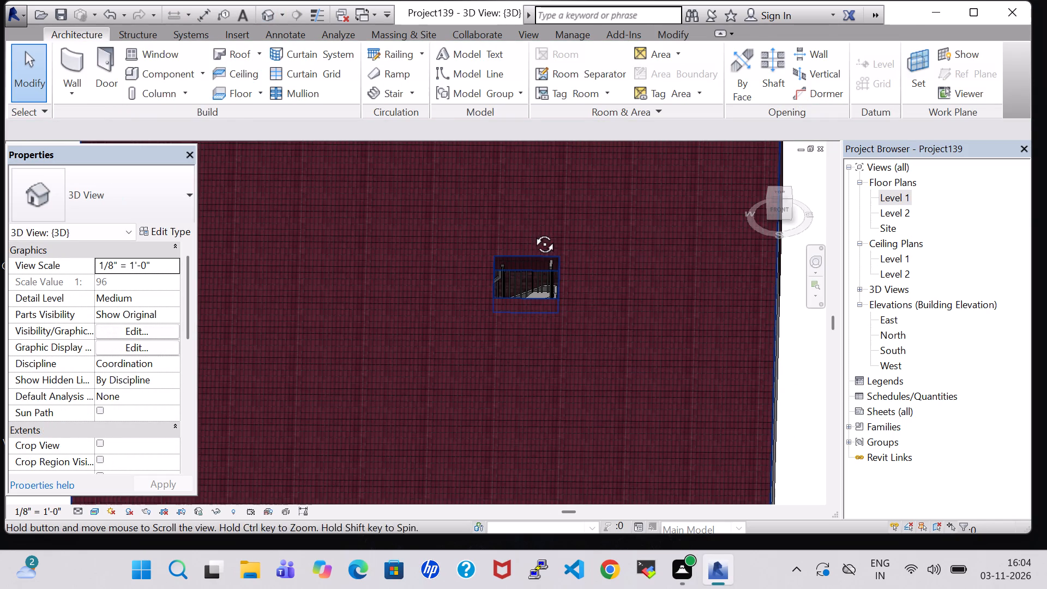
middle_drag(532, 232, 529, 300)
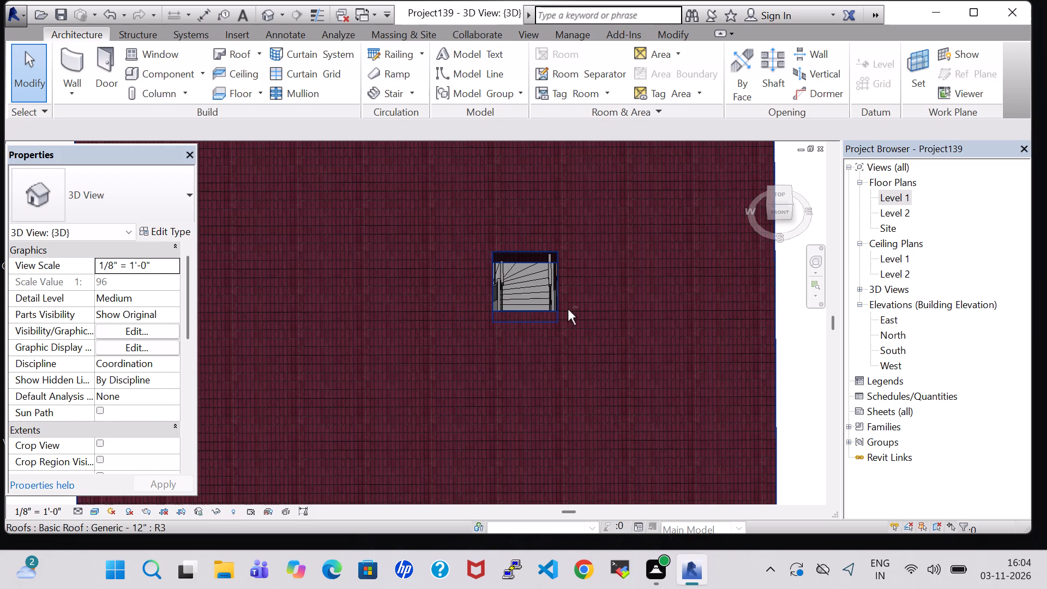
shift+middle_drag(568, 310, 564, 370)
scroll(564, 366, up, 5)
shift+middle_drag(593, 292, 590, 363)
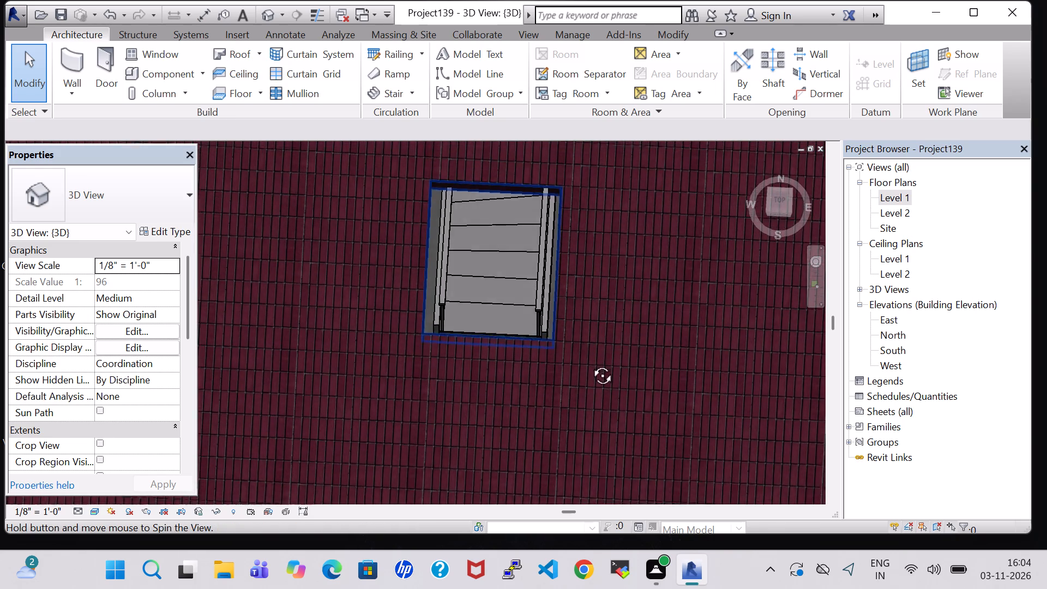
shift+middle_drag(590, 363, 590, 395)
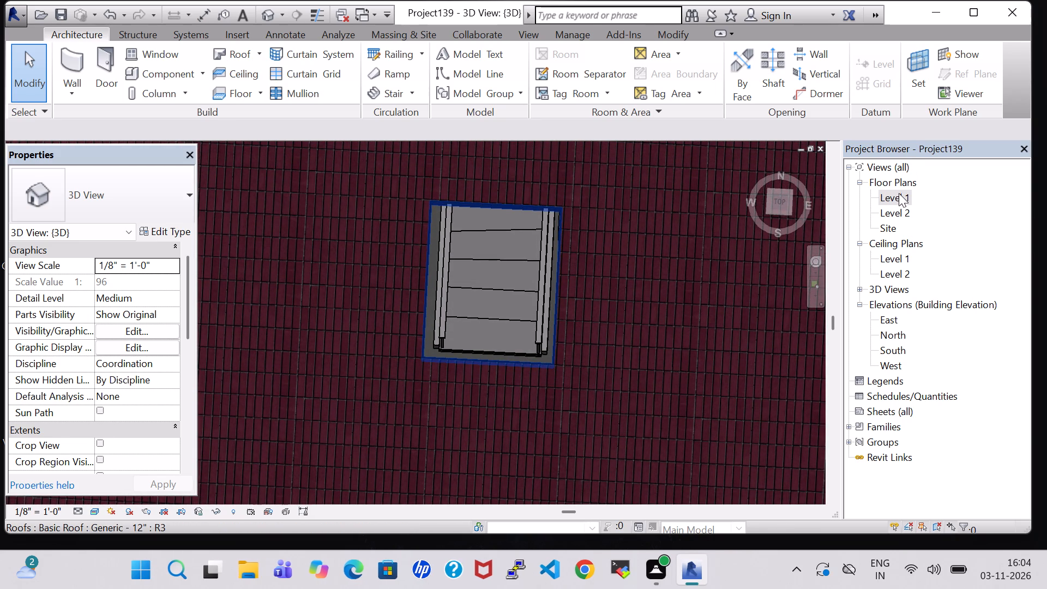
double_click(899, 195)
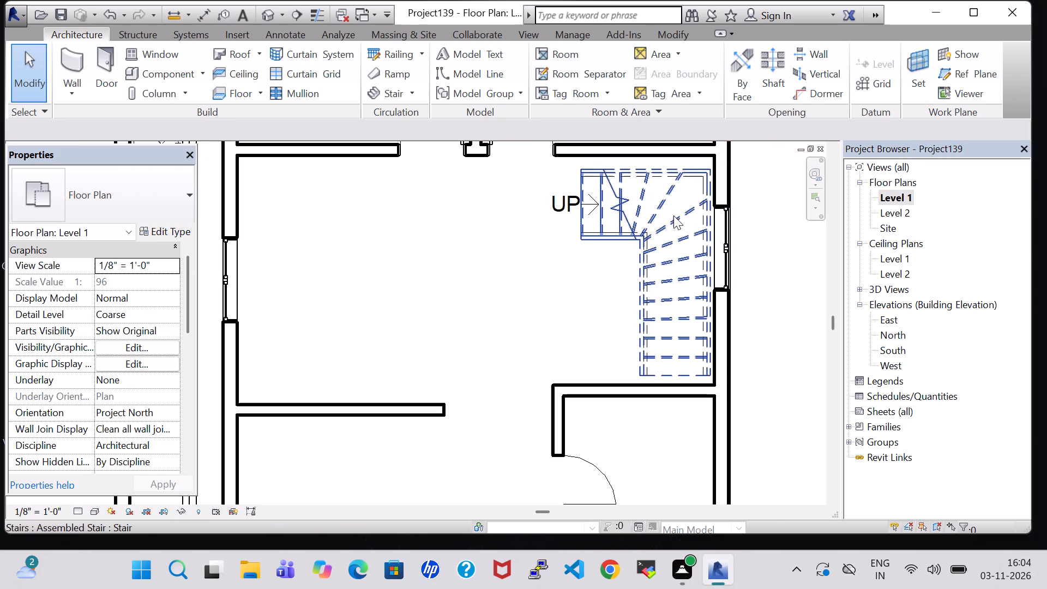
scroll(671, 219, down, 1)
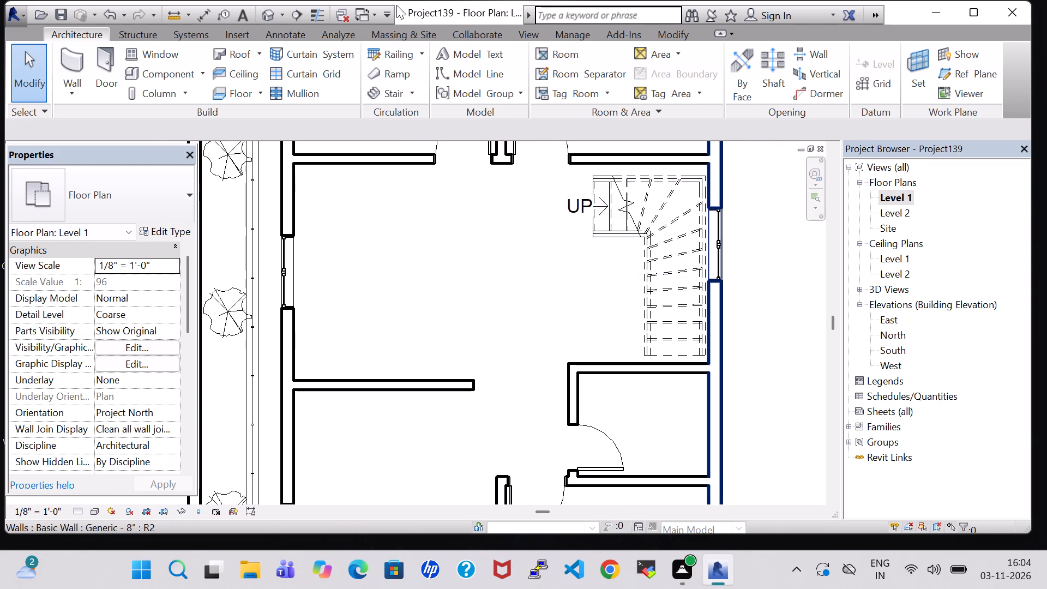
click(263, 11)
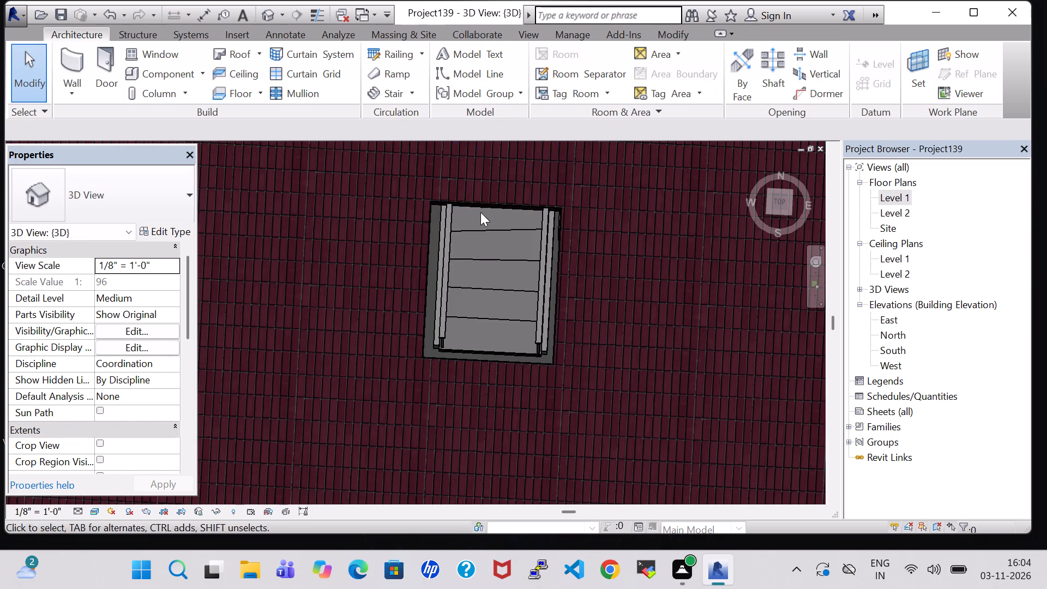
Edit the brick roof's footprint, moving the stair opening's north edge outward until the opening is about 10'-1 1/4" long, and finish the footprint.
click(488, 205)
click(682, 60)
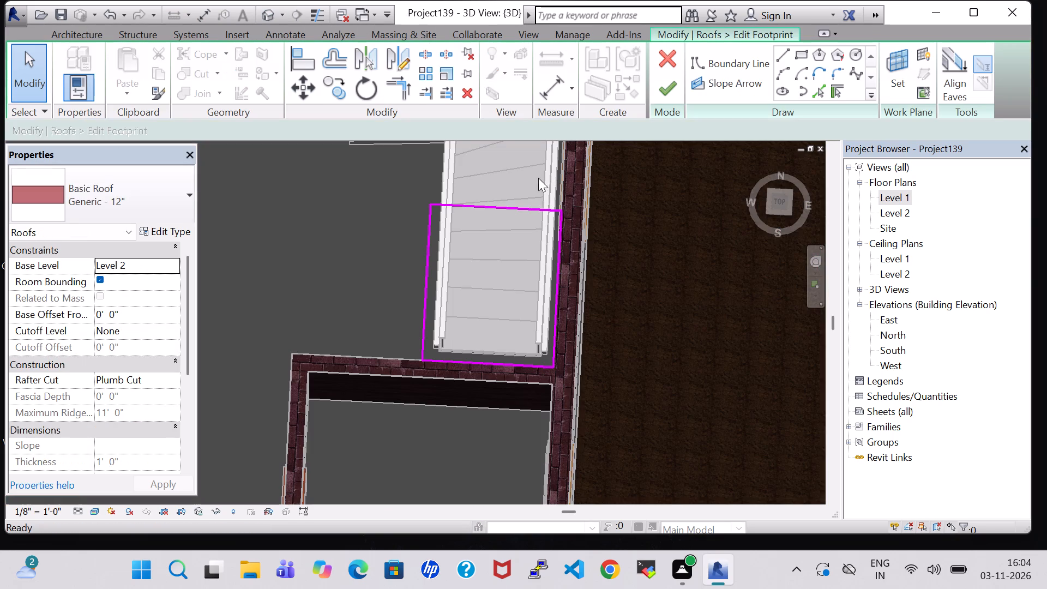
click(508, 205)
key(Up)
key(Up)
key(Up)
key(Up)
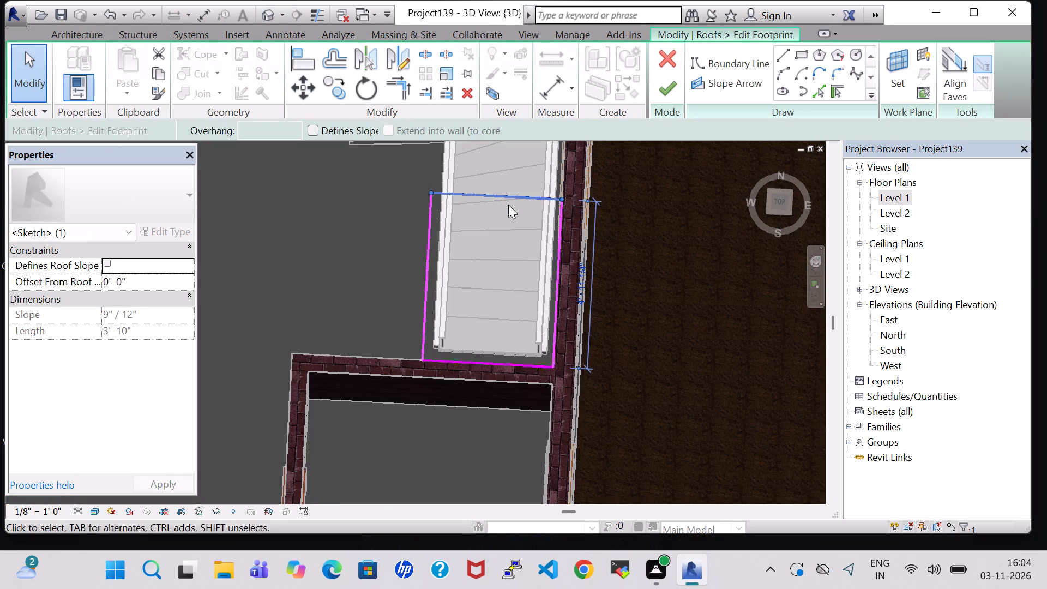
scroll(508, 205, down, 5)
key(Up)
key(Up)
key(Up)
key(Up)
key(Up)
key(Up)
key(Up)
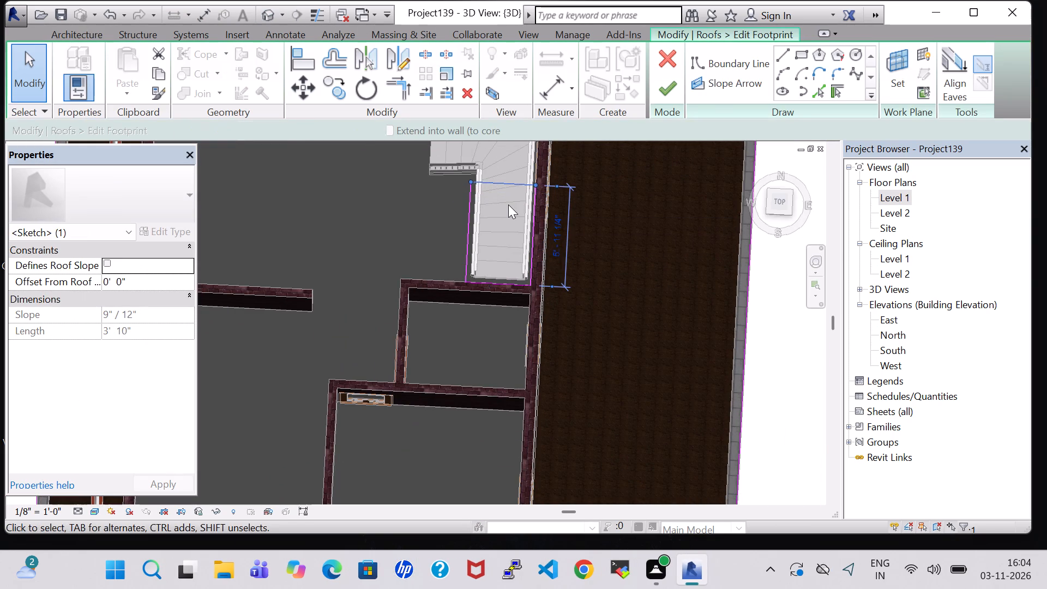
key(Up)
middle_drag(508, 208, 503, 269)
key(Up)
key(Up)
key(Up)
key(Up)
key(Up)
key(Up)
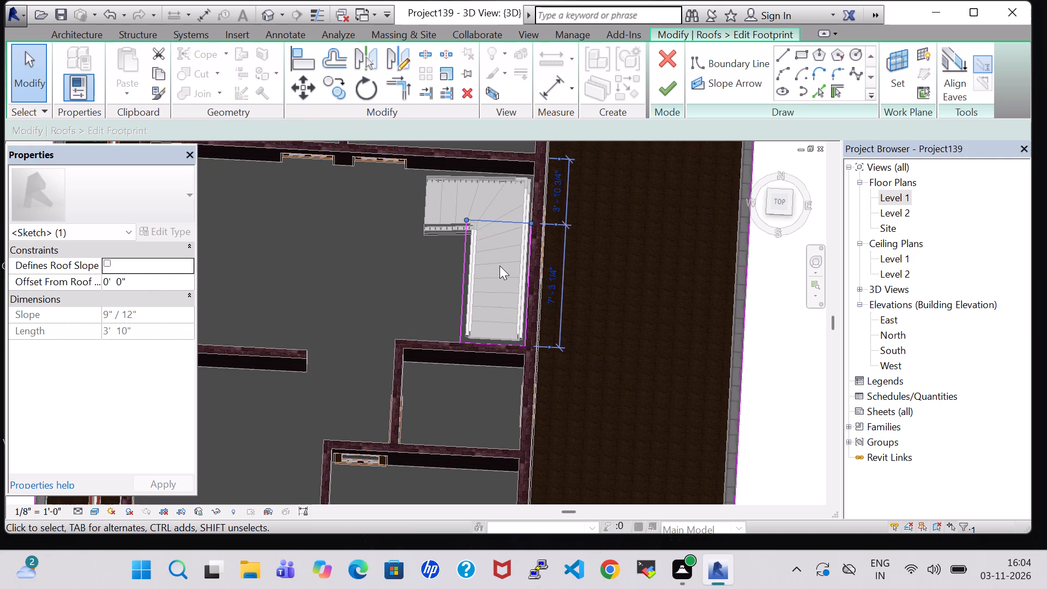
key(Up)
key(Up)
key(Up)
key(Up)
key(Up)
key(Up)
key(Up)
key(Up)
key(Up)
key(Up)
key(Up)
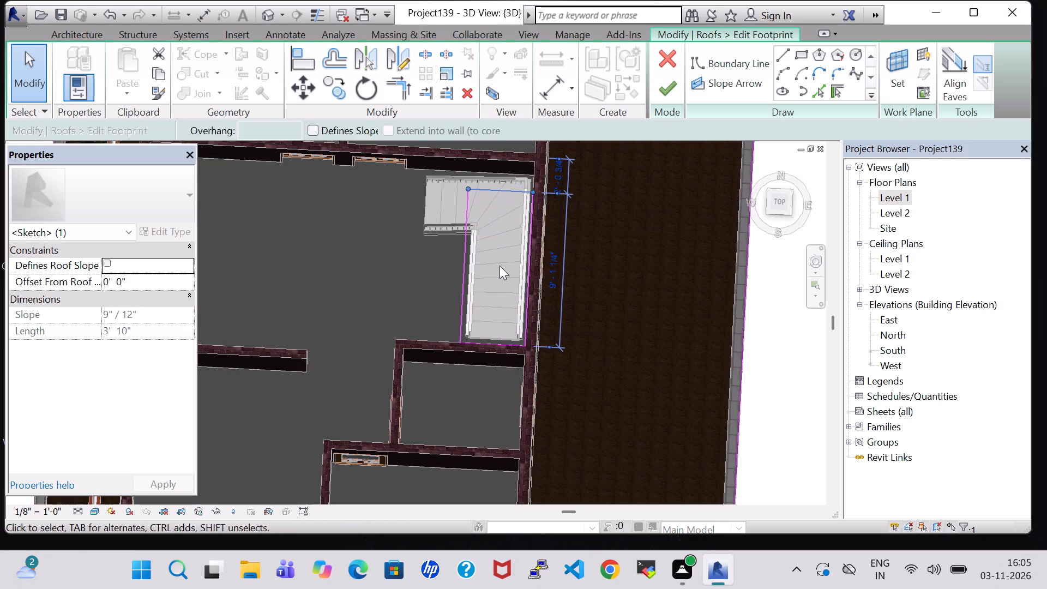
key(Up)
key(Up)
key(Up)
key(Up)
key(Up)
key(Up)
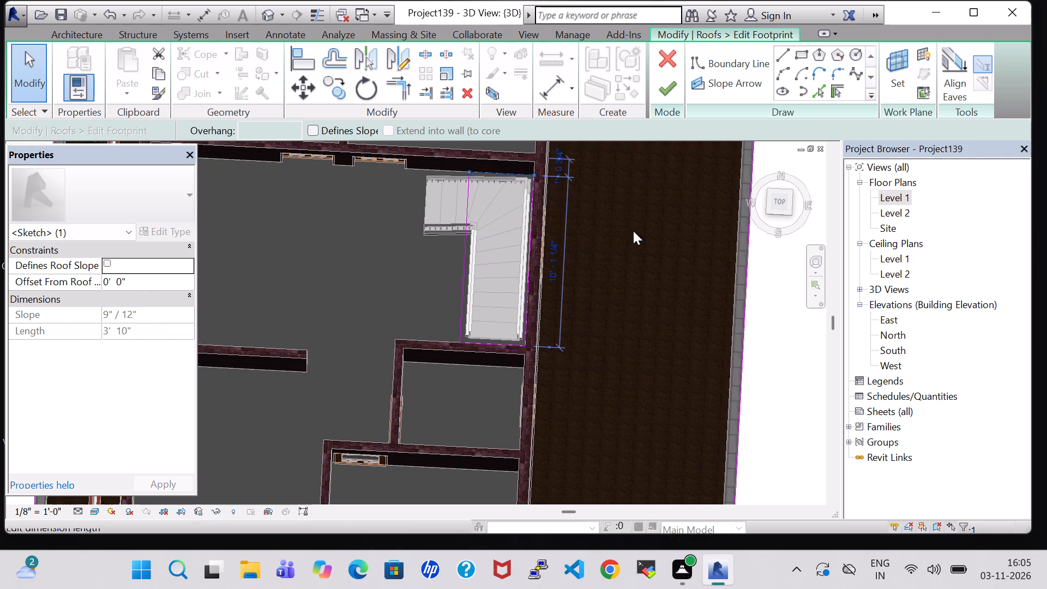
click(666, 87)
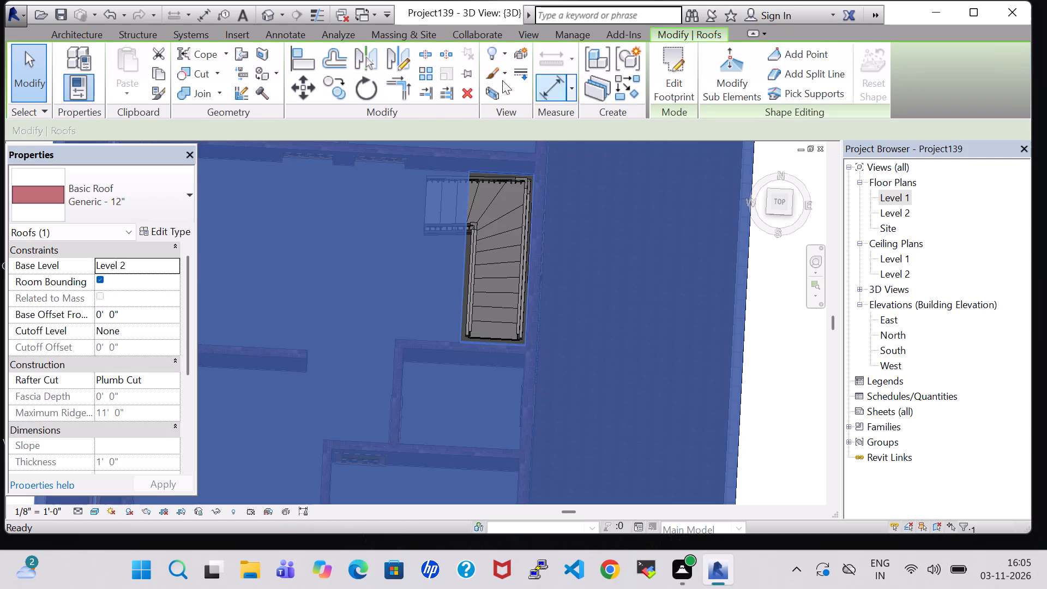
Examine the extended stair opening and the whole roofed house from several angles in 3D.
click(270, 13)
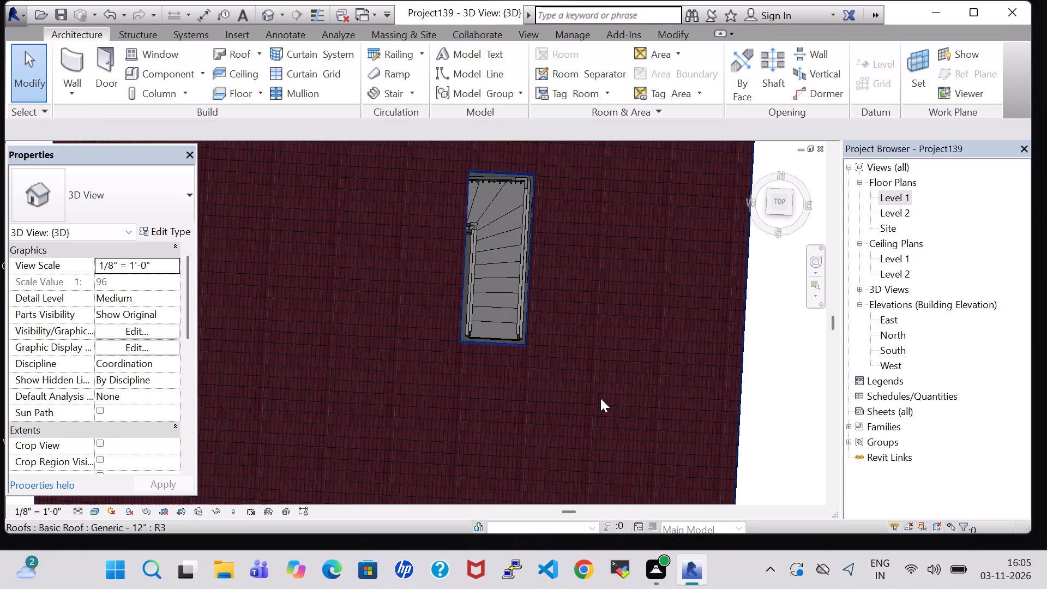
middle_drag(591, 421, 576, 213)
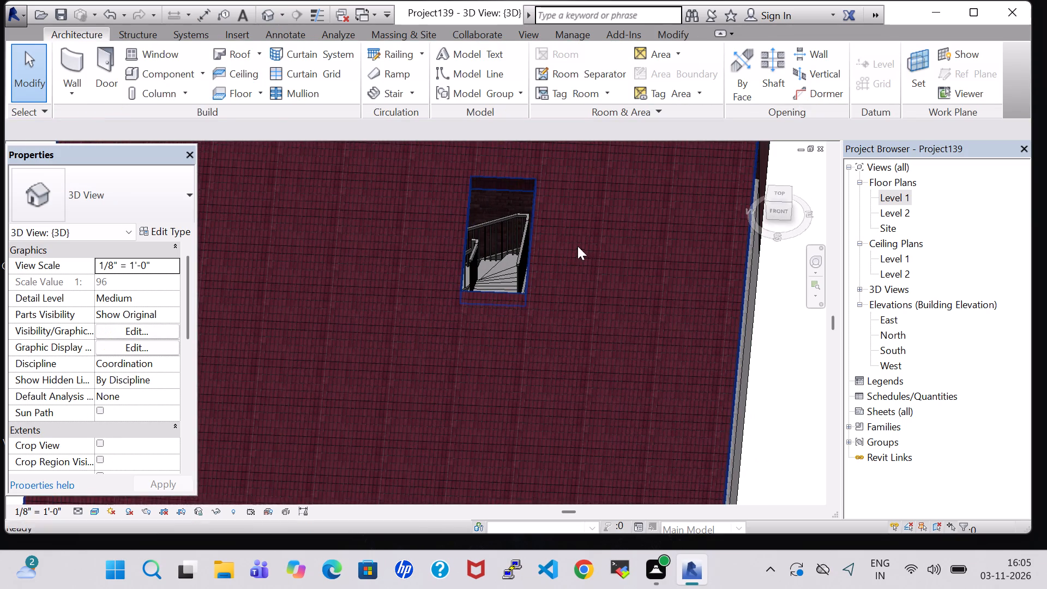
shift+middle_drag(580, 255, 593, 187)
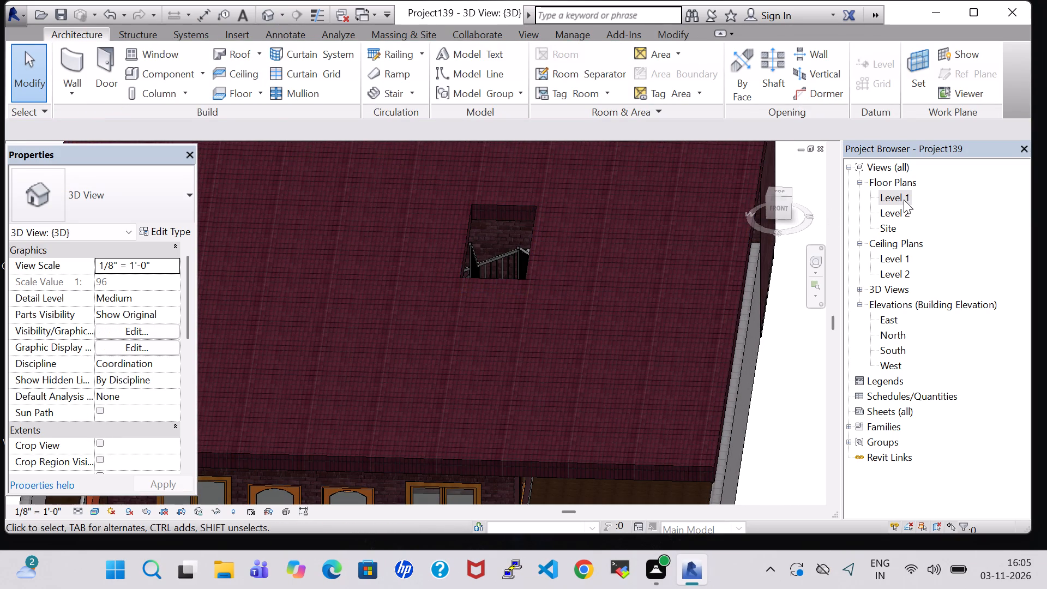
scroll(564, 309, down, 5)
middle_drag(563, 312, 569, 314)
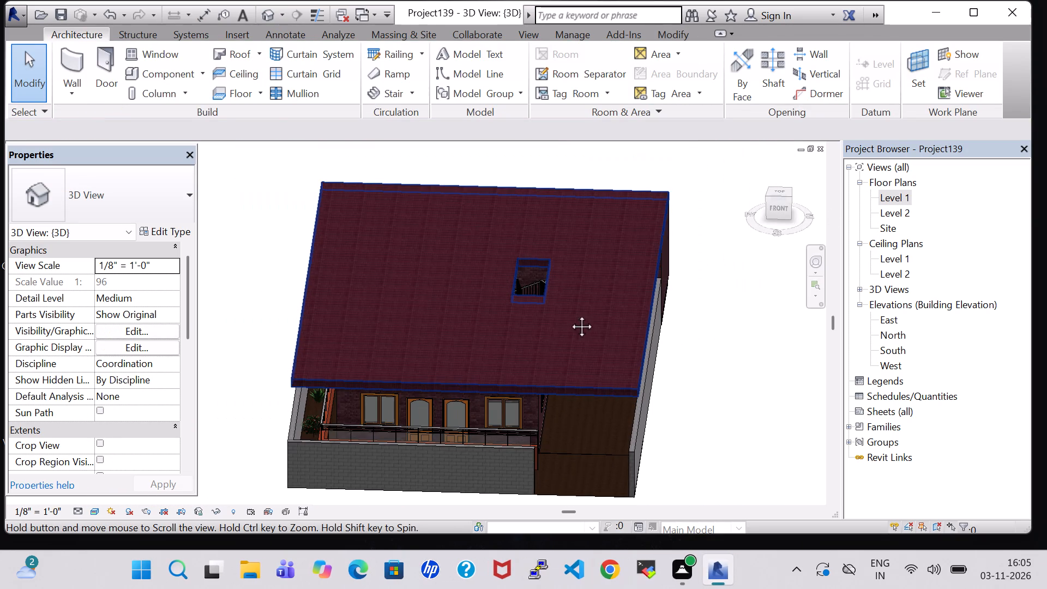
middle_drag(569, 314, 642, 341)
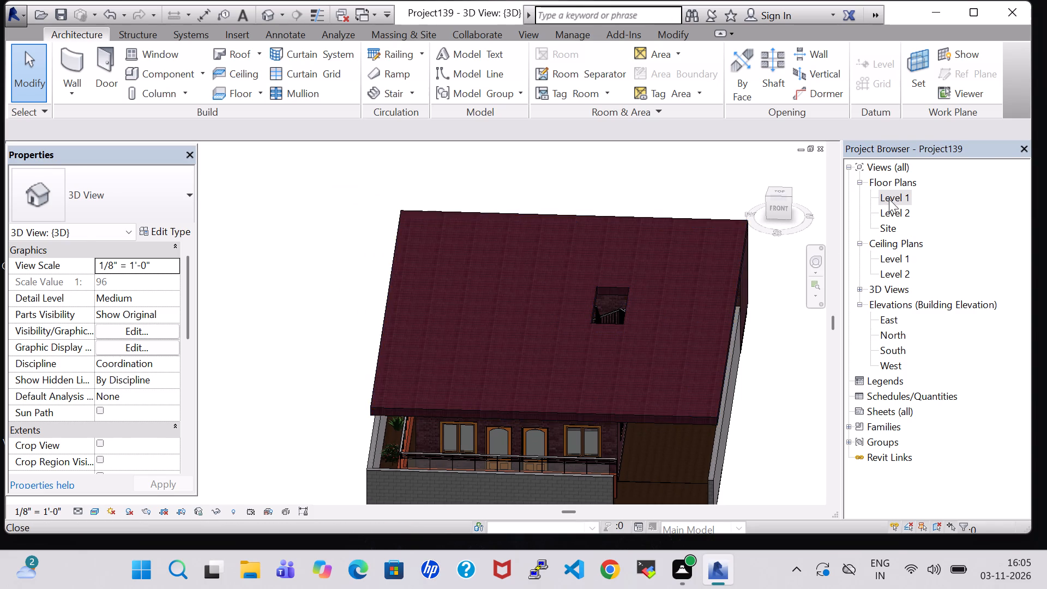
In the Level 1 floor plan, sketch a straight 40'-7" Handrail - Rectangular railing along the north boundary wall's centreline and finish the path.
double_click(889, 199)
scroll(698, 235, down, 9)
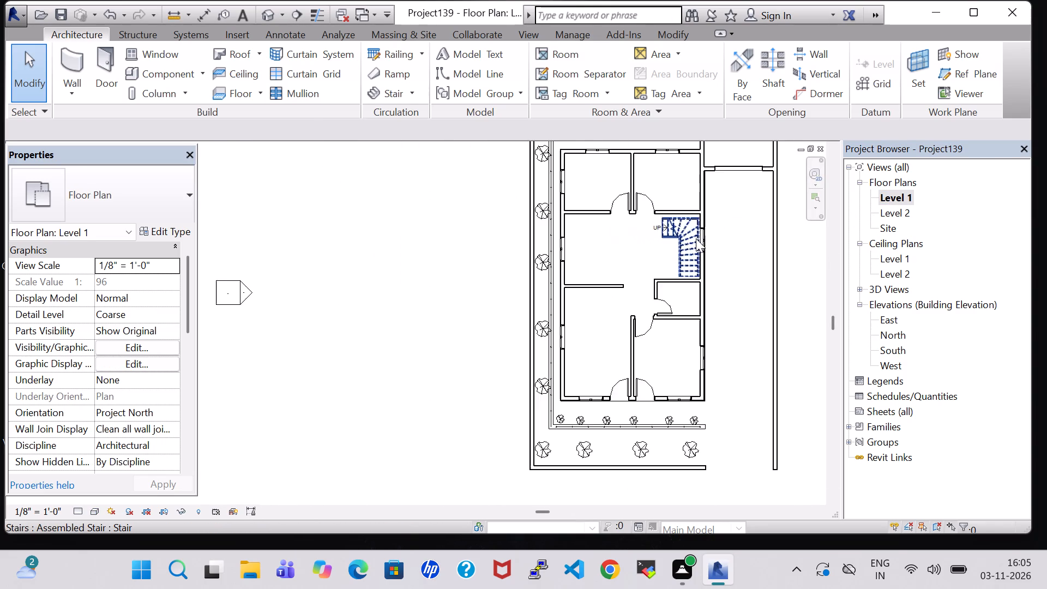
click(400, 50)
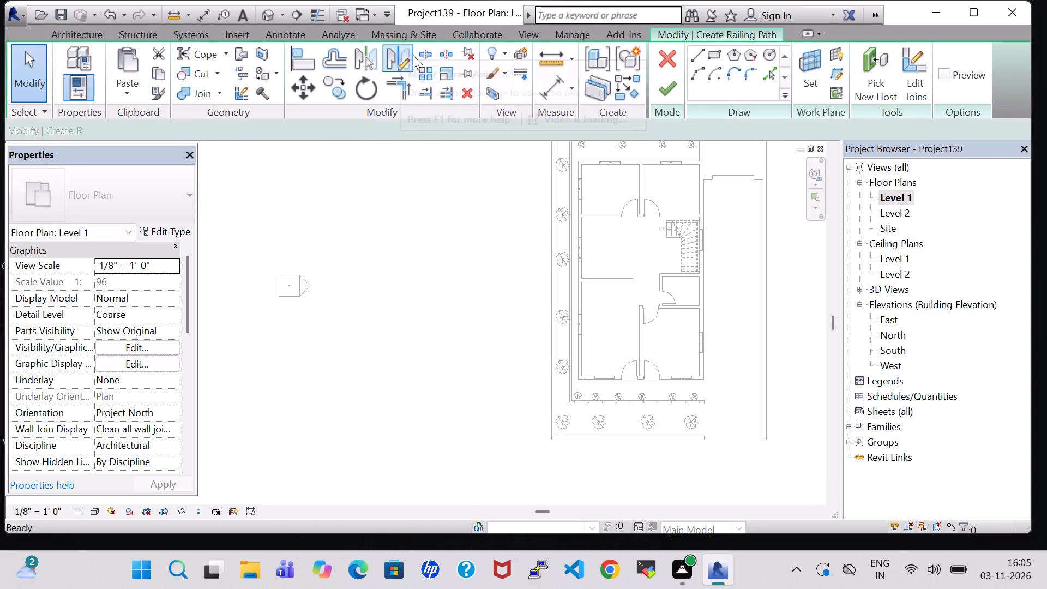
click(699, 57)
middle_drag(653, 179, 601, 350)
scroll(492, 295, up, 7)
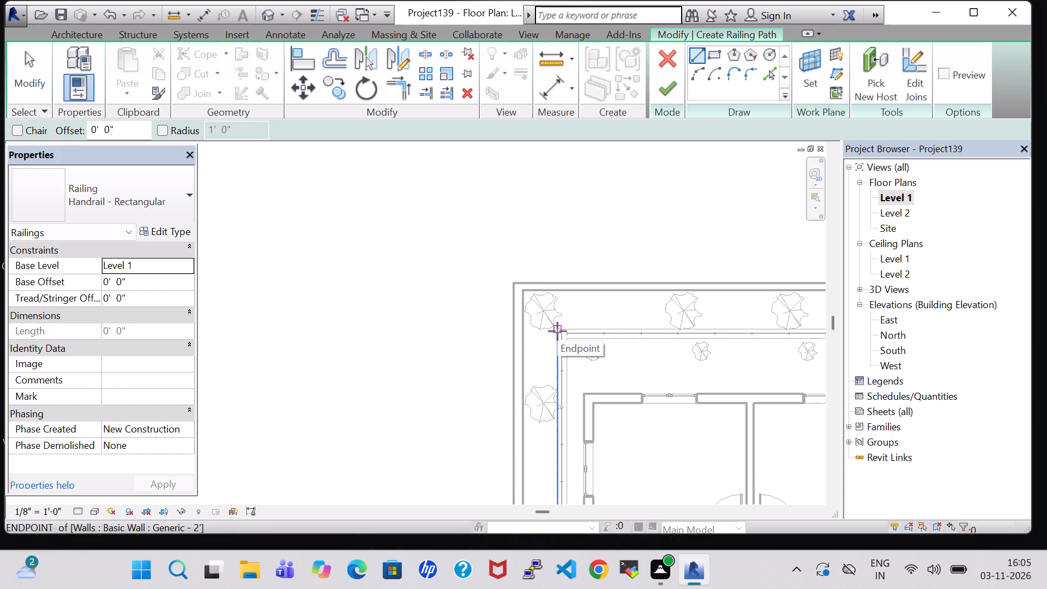
scroll(557, 331, down, 1)
scroll(532, 293, up, 7)
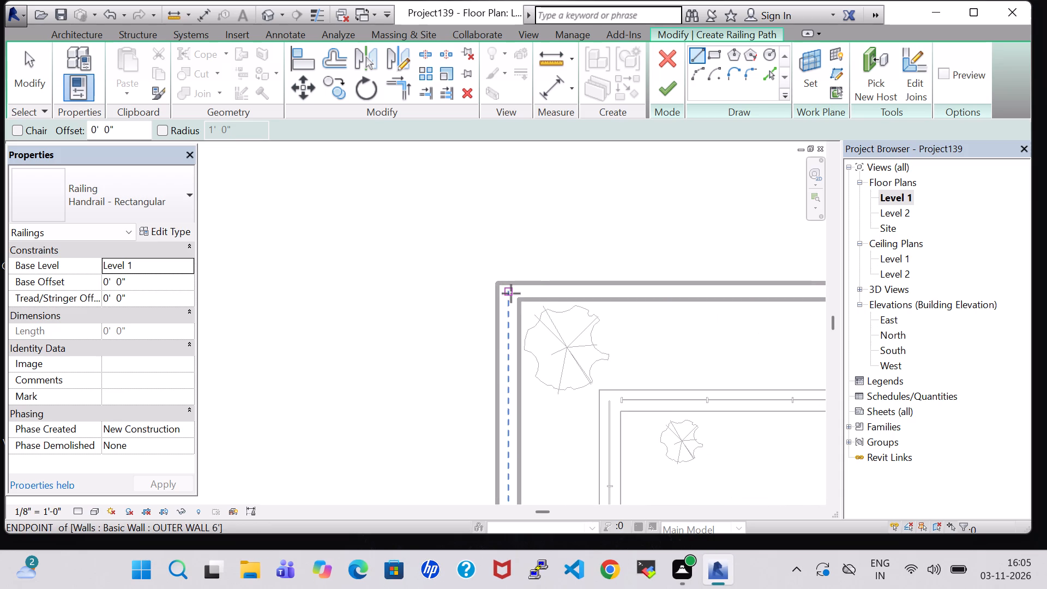
click(506, 290)
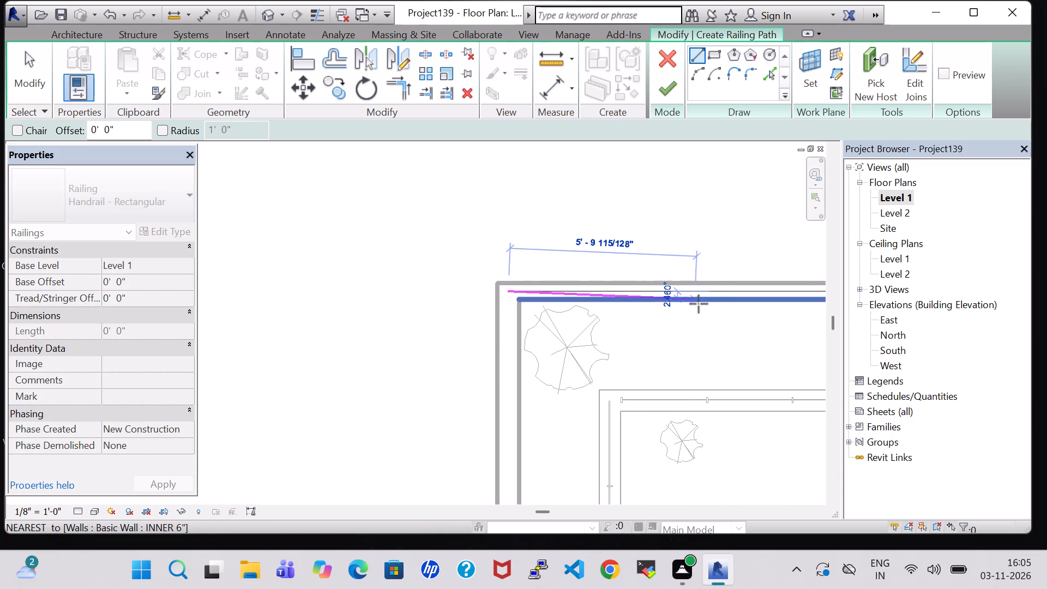
middle_drag(719, 298, 331, 320)
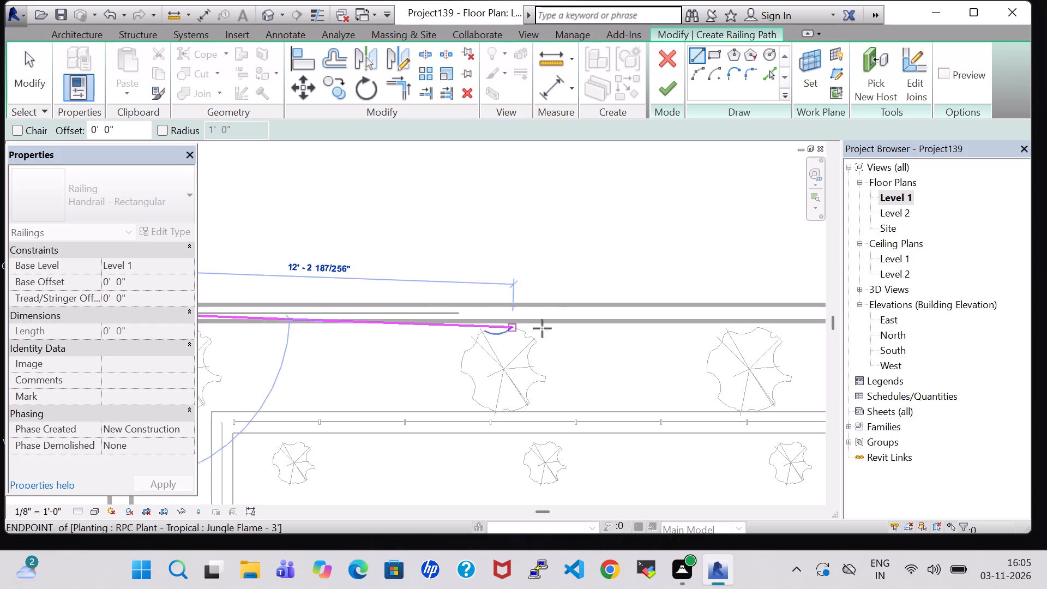
middle_drag(608, 318, 375, 323)
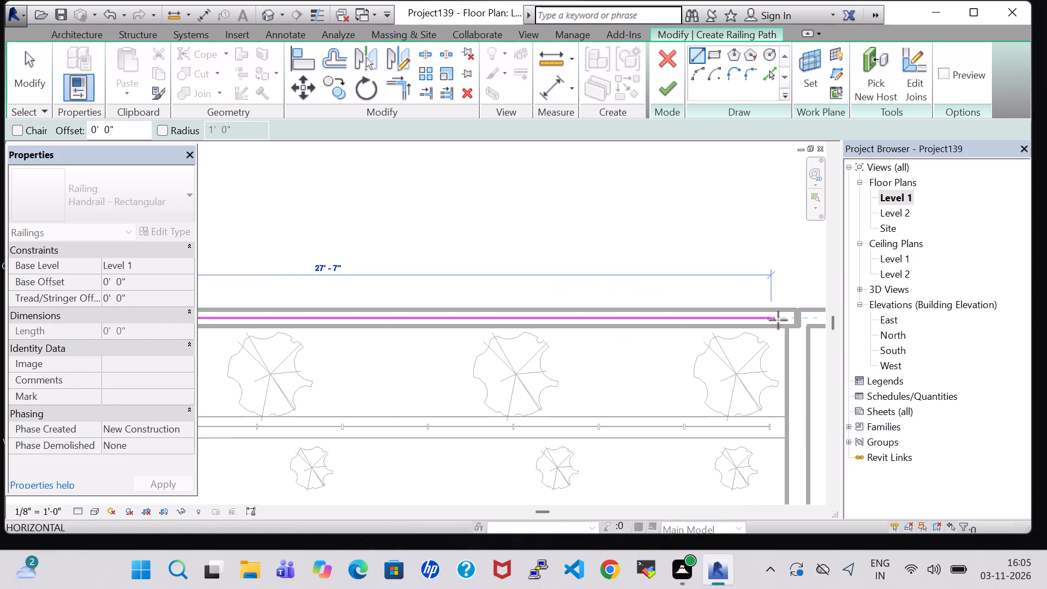
middle_drag(782, 318, 553, 320)
middle_drag(706, 322, 513, 324)
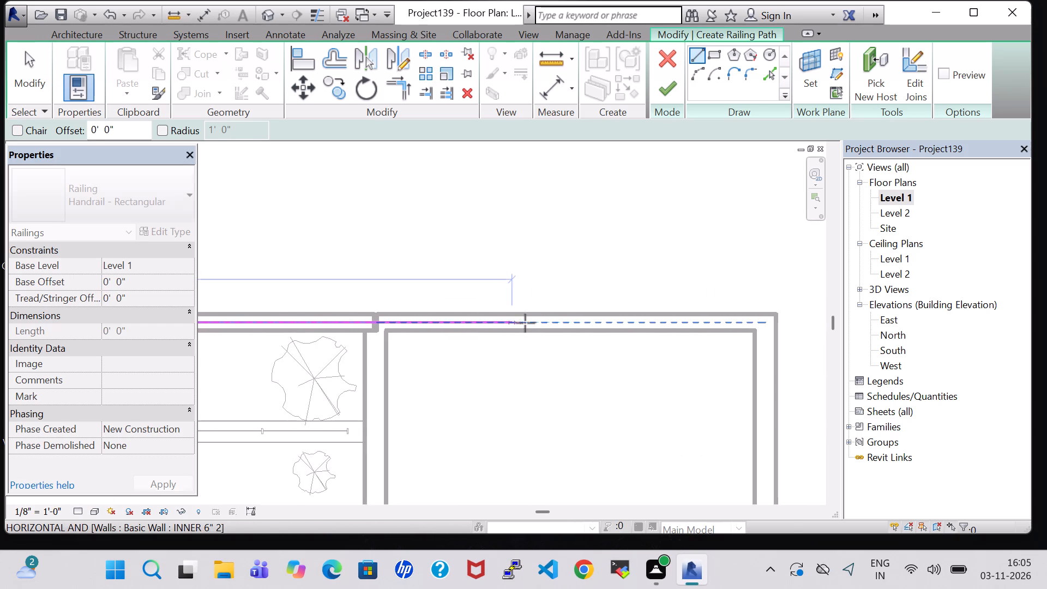
click(765, 324)
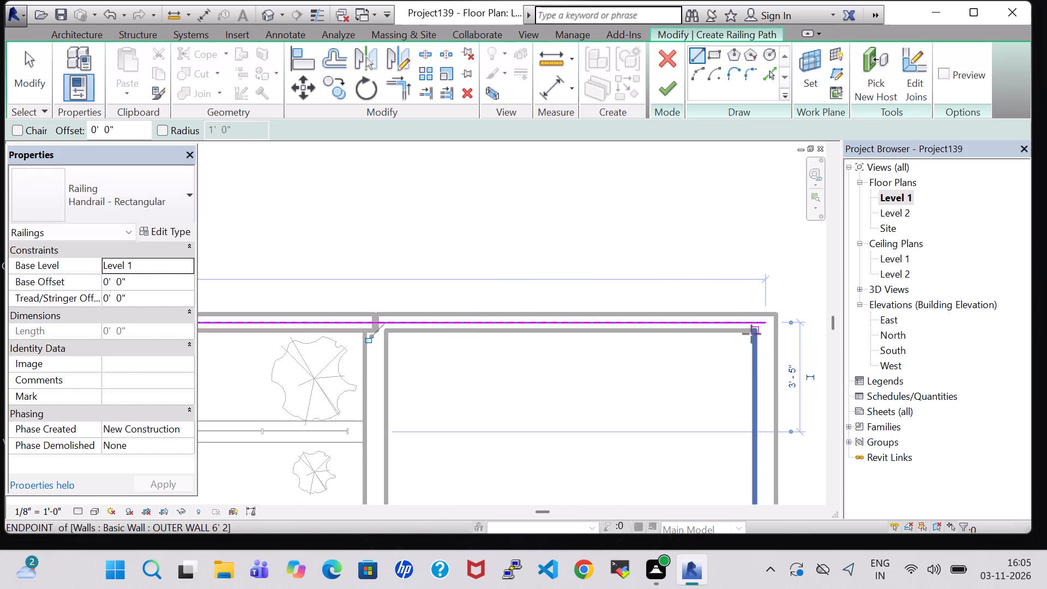
click(659, 87)
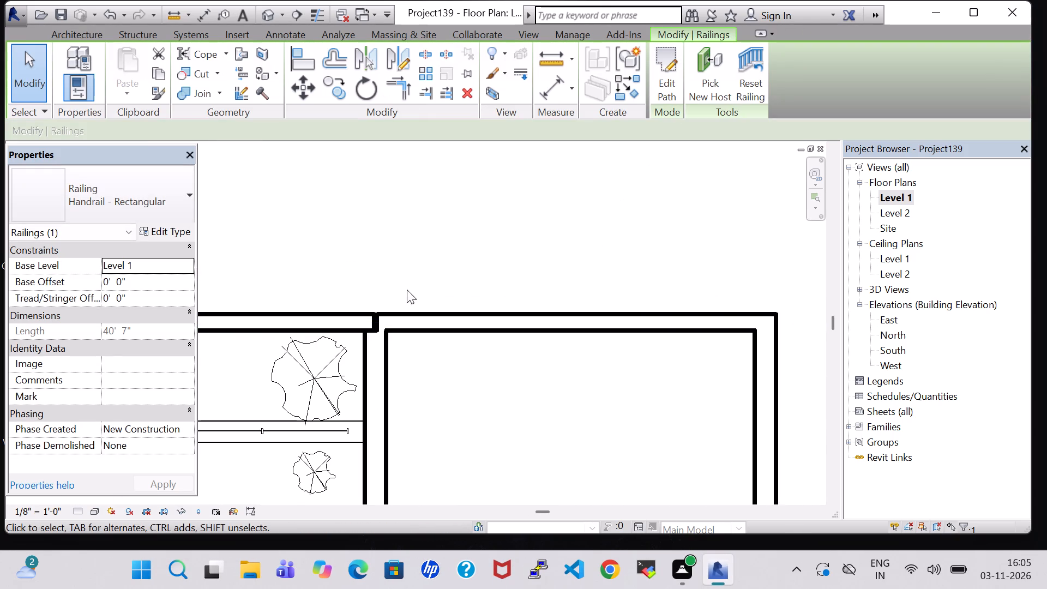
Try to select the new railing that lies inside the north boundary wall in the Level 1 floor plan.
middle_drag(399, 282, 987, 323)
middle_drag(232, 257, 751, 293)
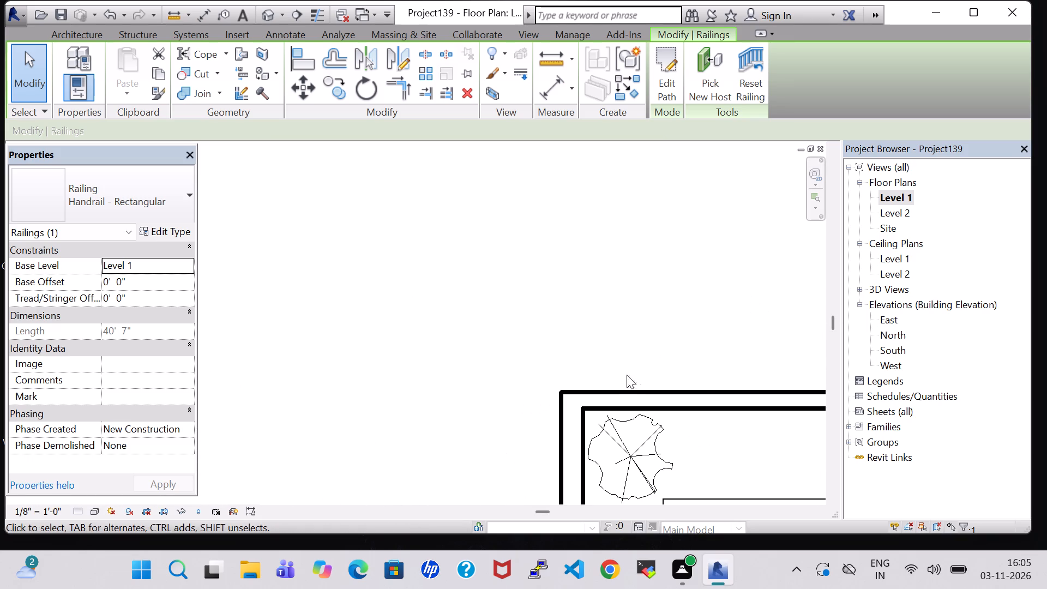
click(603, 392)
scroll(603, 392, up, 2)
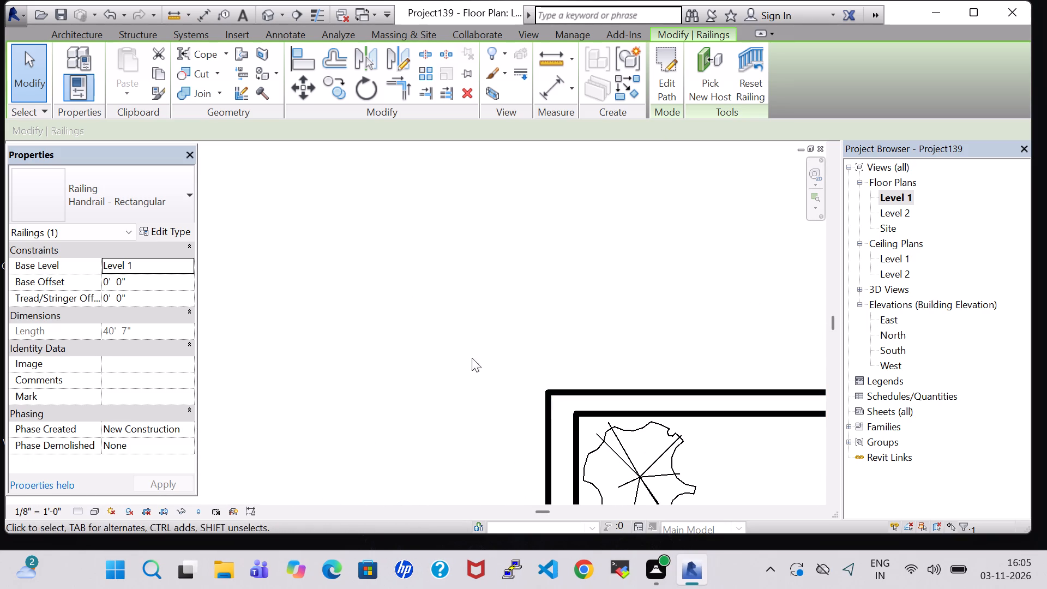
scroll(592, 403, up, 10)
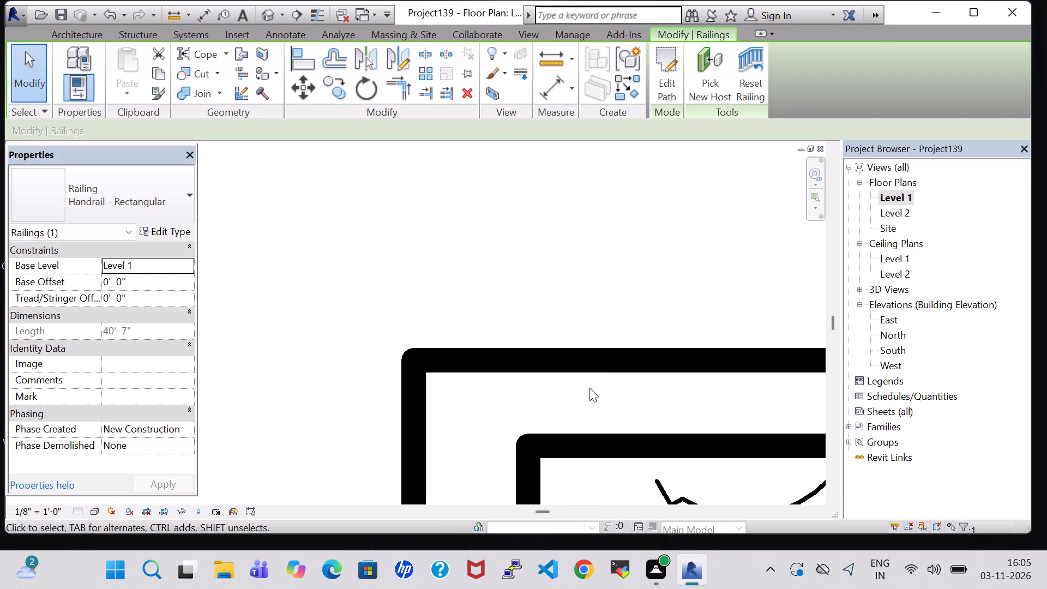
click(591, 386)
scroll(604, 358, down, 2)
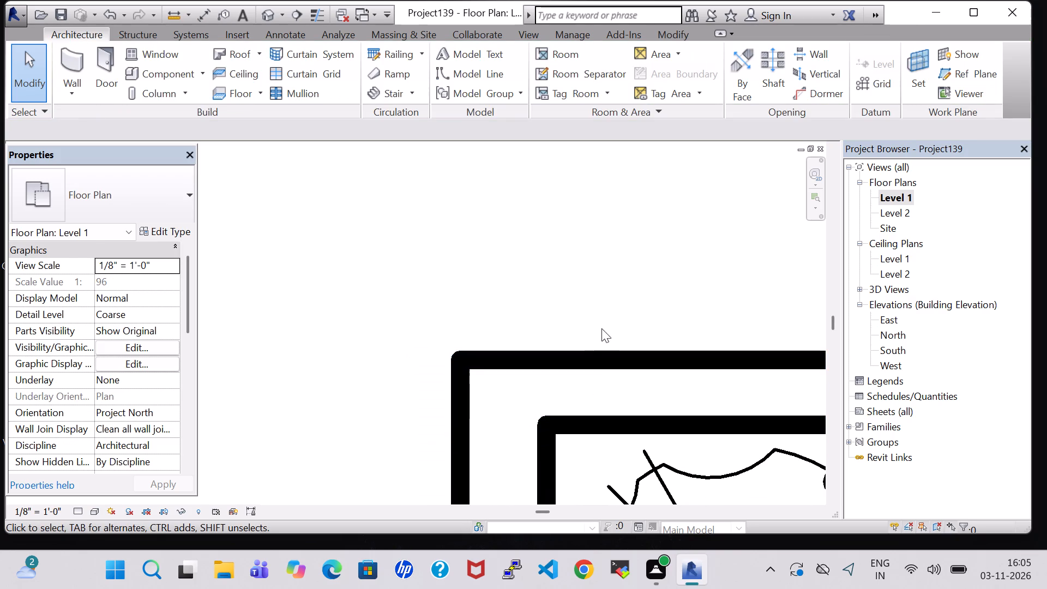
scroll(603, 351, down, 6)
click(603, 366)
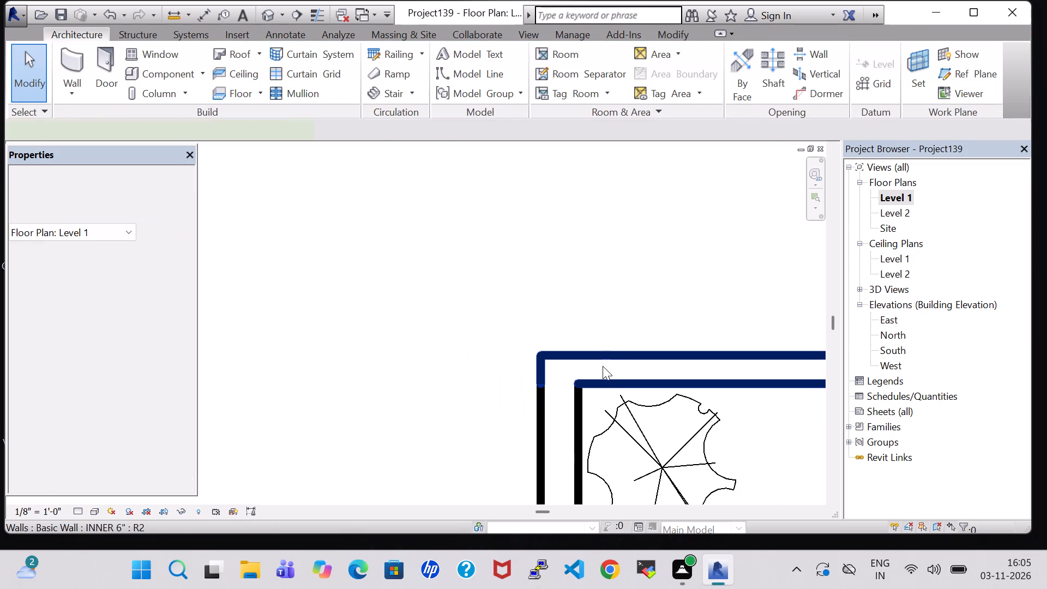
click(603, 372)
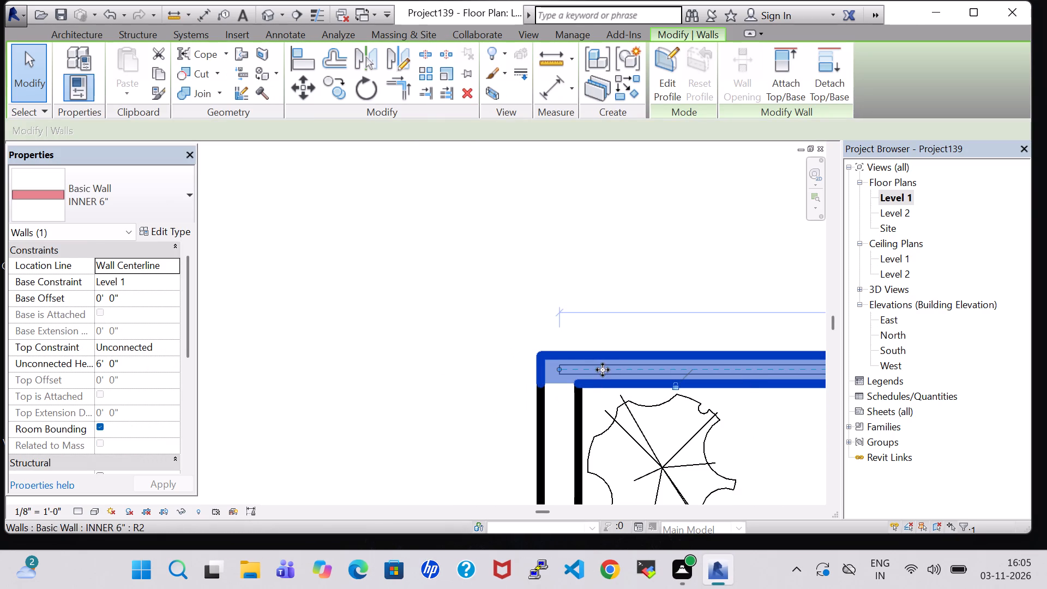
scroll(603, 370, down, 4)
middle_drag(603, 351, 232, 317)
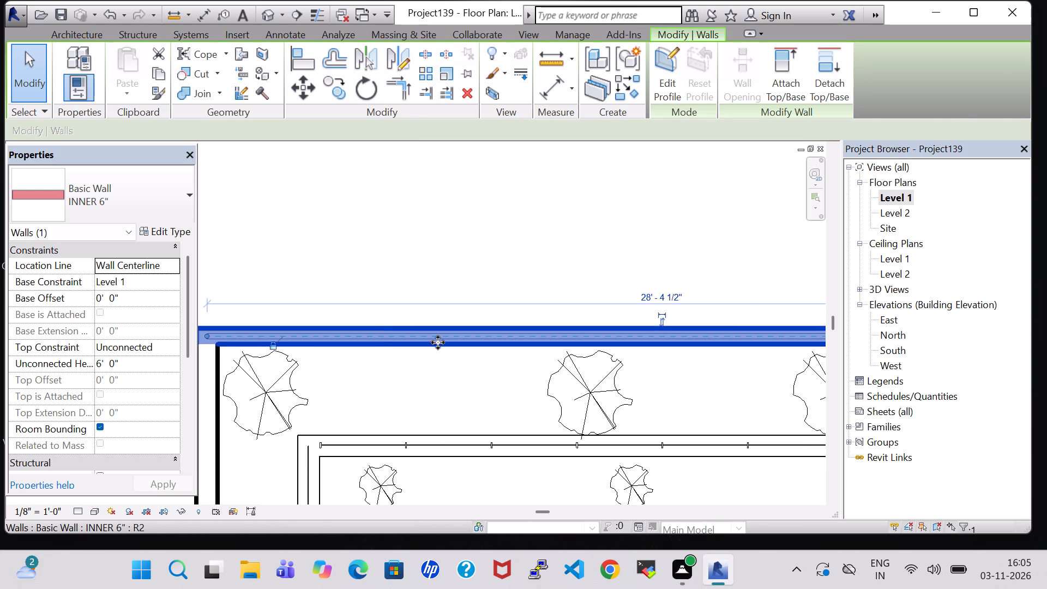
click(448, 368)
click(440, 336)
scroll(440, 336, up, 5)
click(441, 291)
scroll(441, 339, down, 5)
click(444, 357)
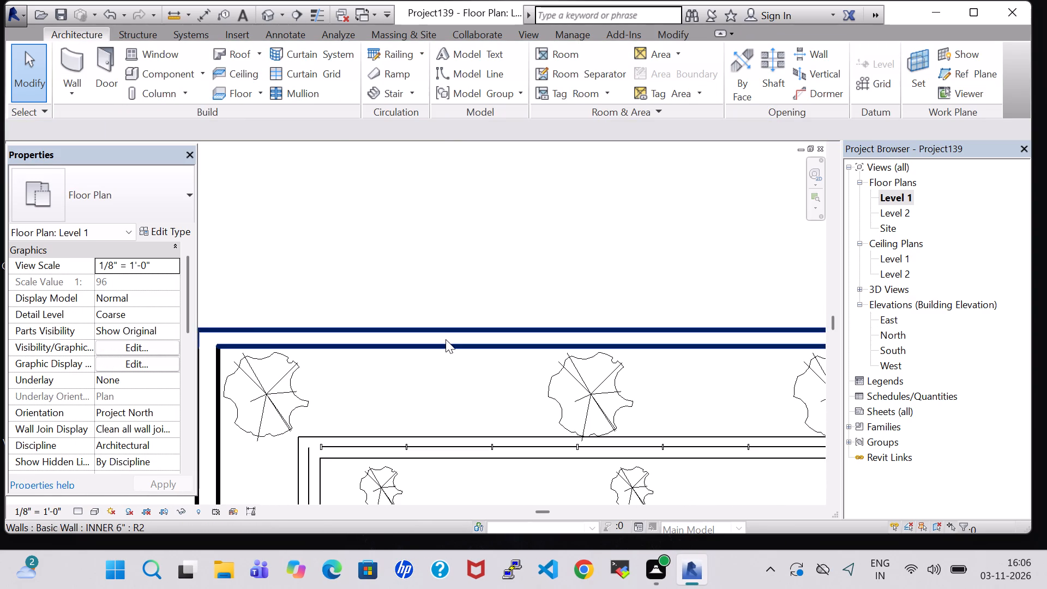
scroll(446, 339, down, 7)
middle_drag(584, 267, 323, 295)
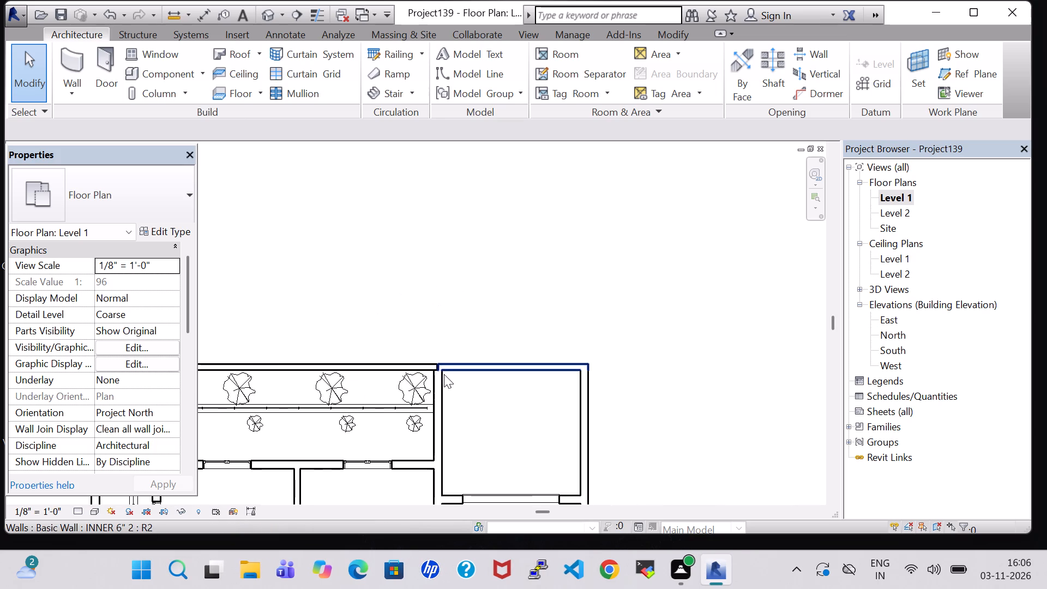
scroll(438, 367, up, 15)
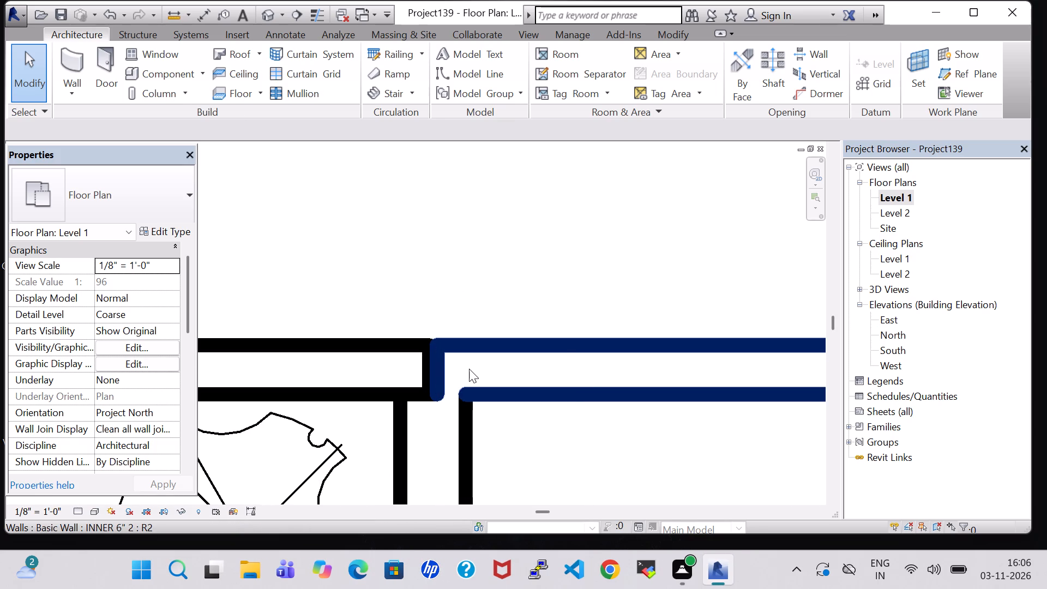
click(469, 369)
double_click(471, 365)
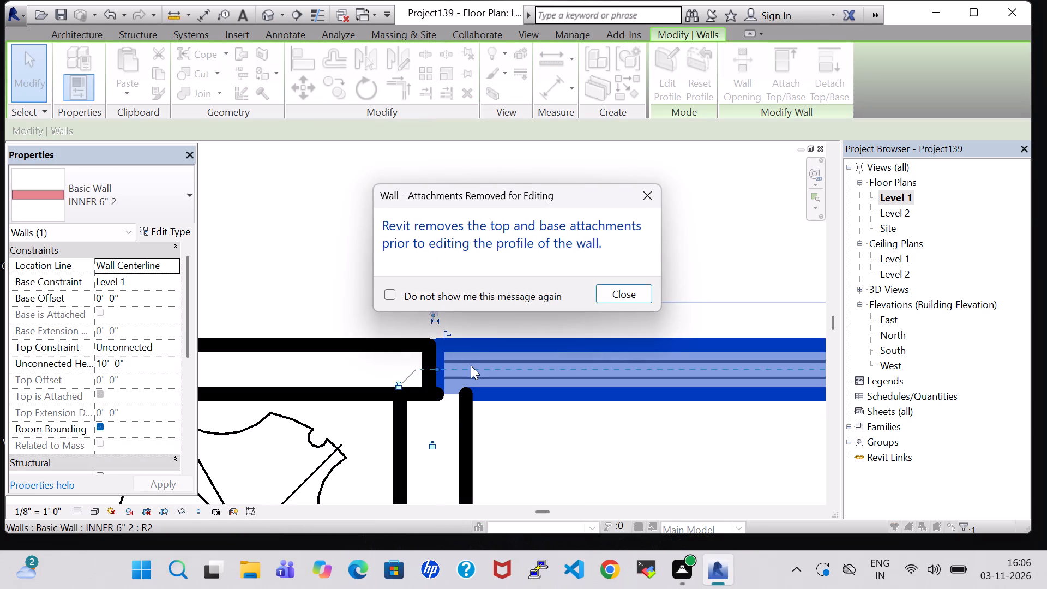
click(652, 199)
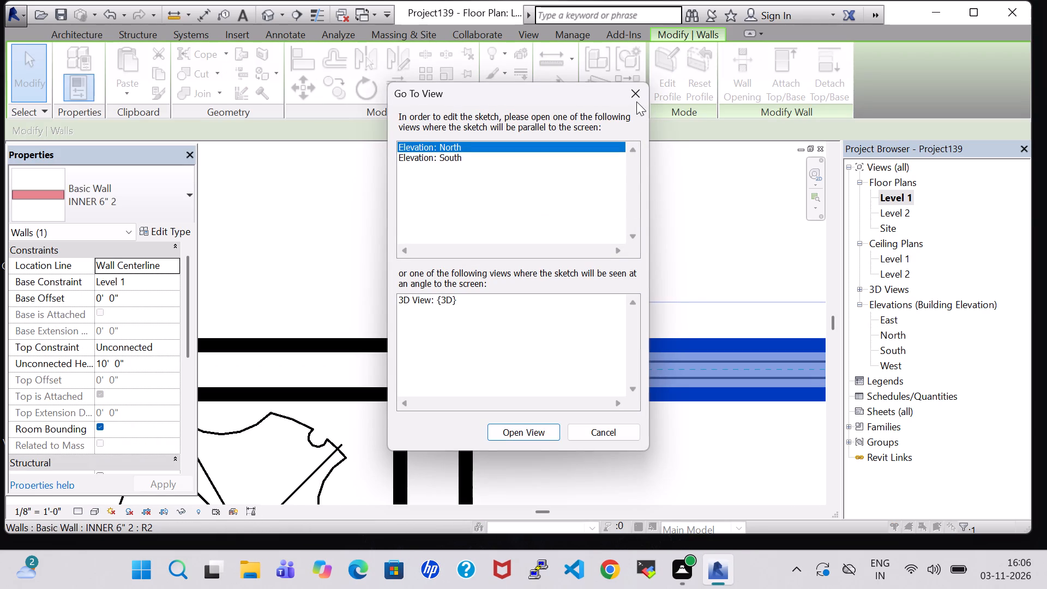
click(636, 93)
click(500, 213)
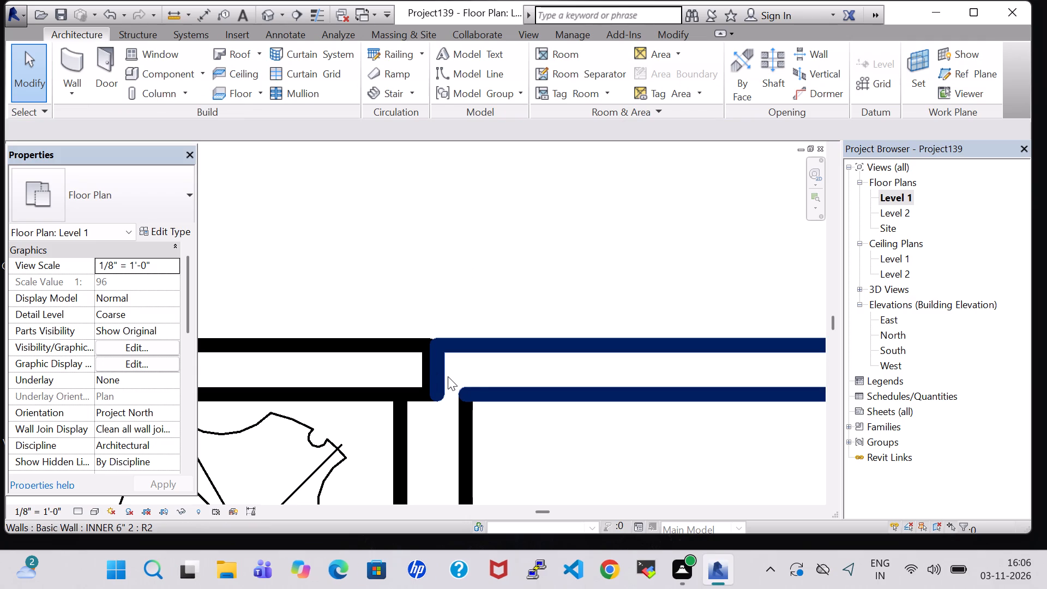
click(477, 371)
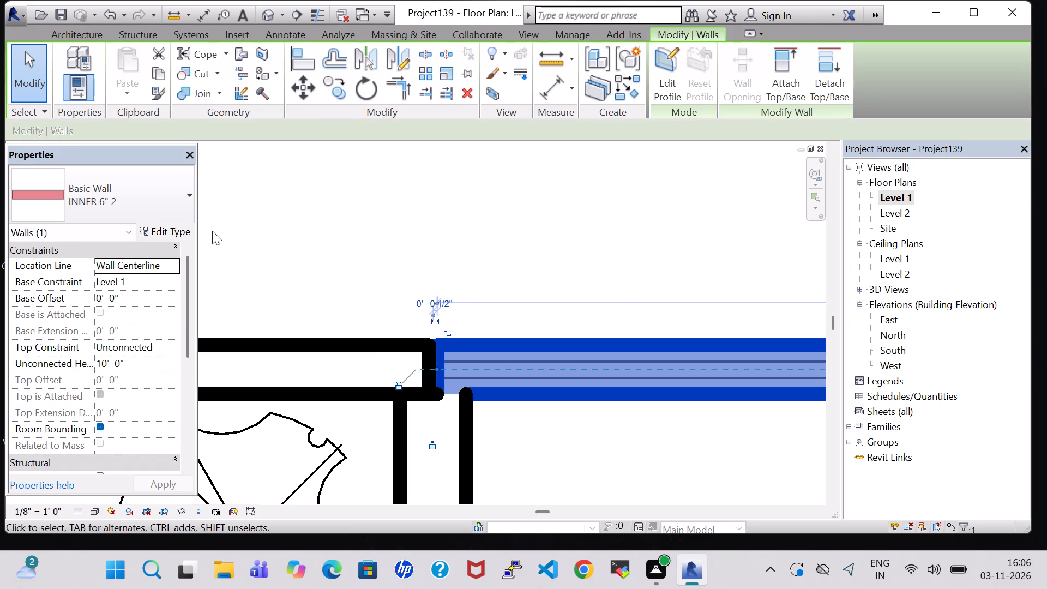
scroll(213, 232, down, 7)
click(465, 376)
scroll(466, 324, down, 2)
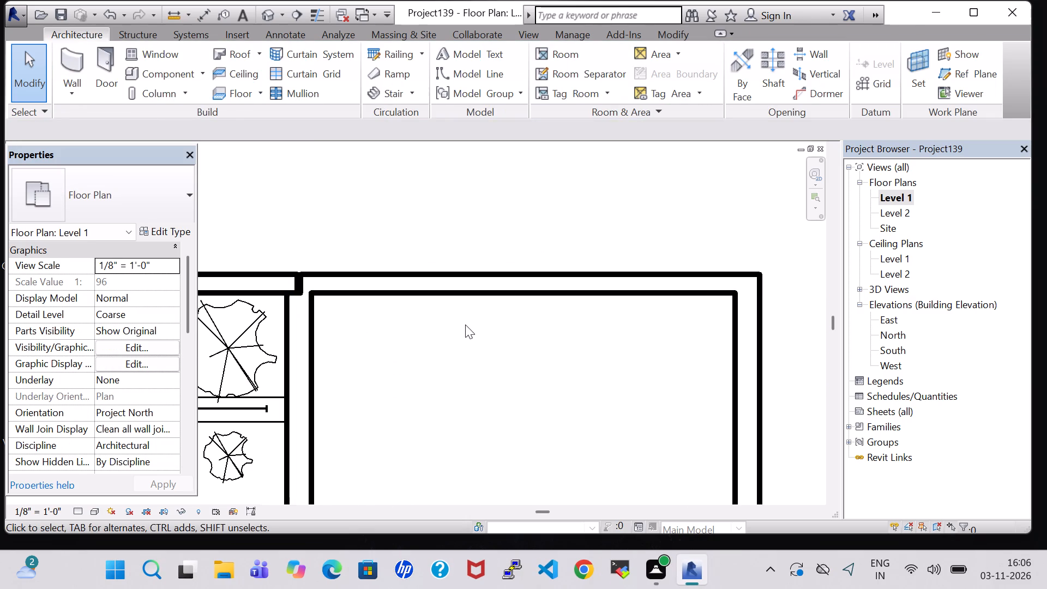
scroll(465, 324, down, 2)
Hide the Walls category in the Level 1 floor plan through the Visibility/Graphic Overrides.
text(vg)
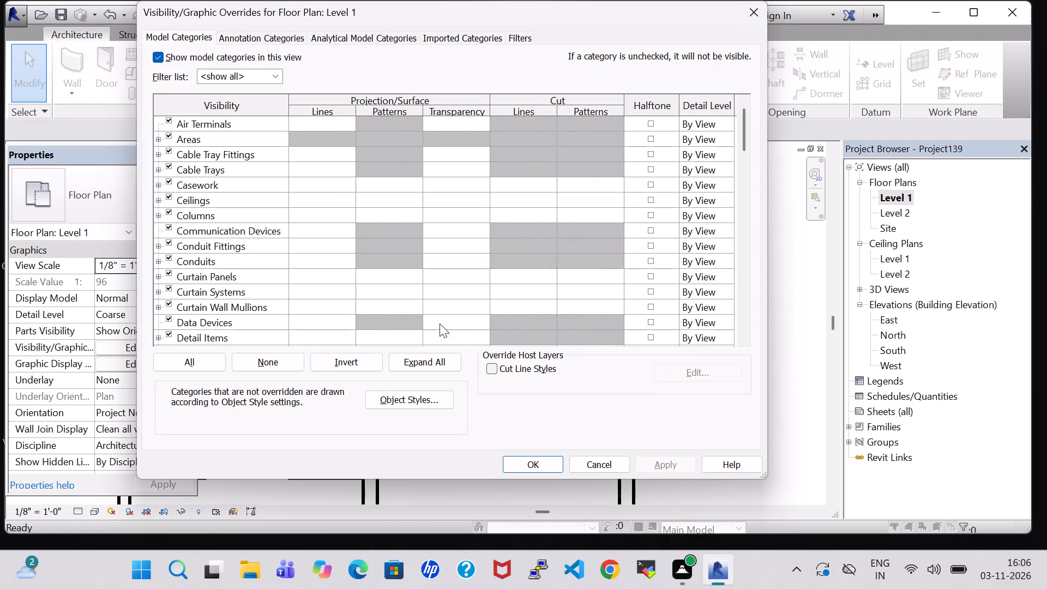
key(w)
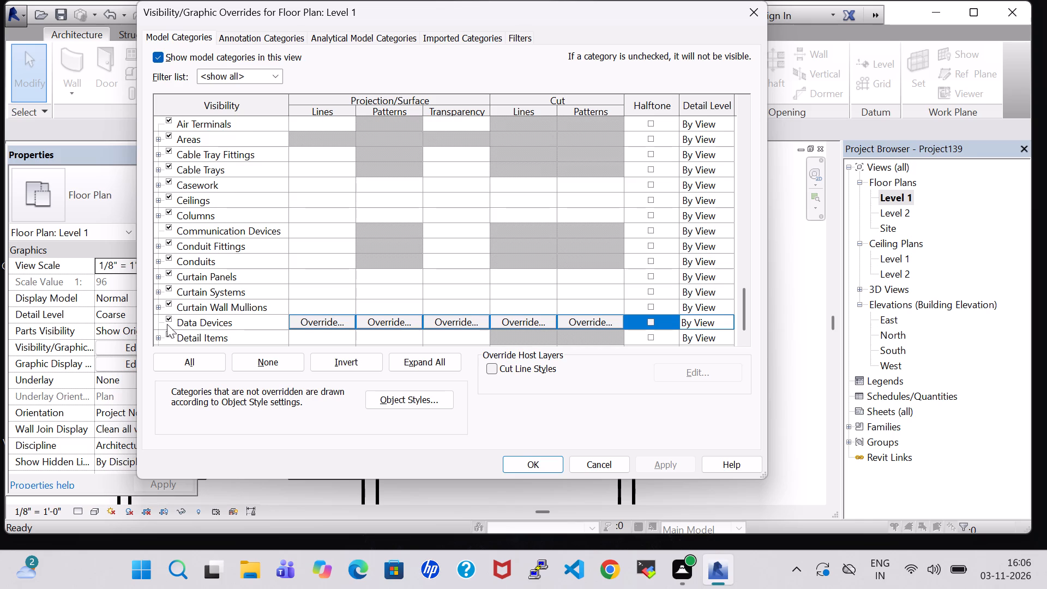
click(169, 316)
click(516, 459)
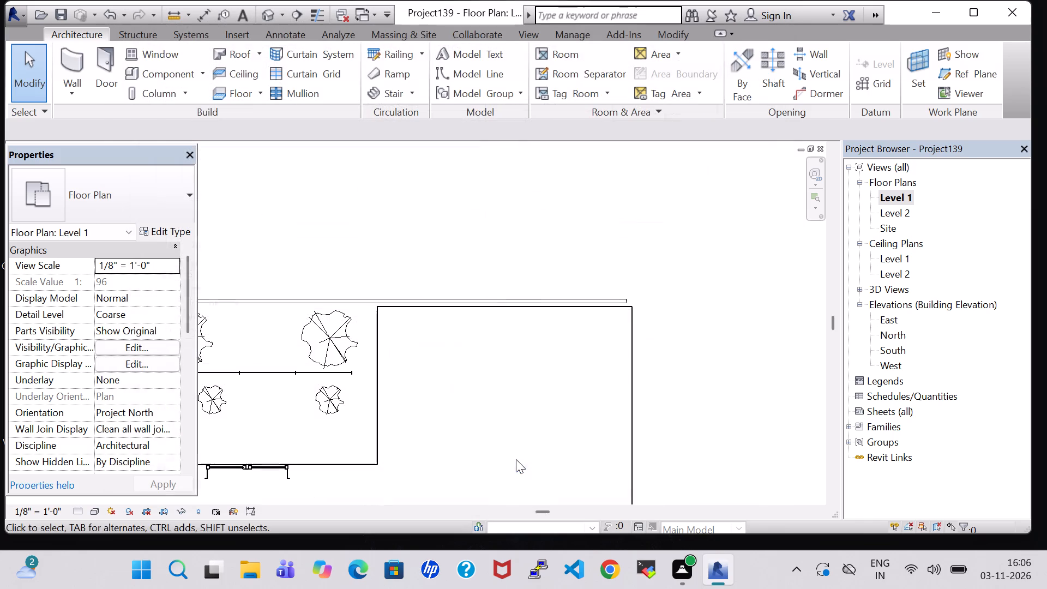
Change the north boundary railing's type to Glass Panel - Bottom Fill and set its base offset to 11' 0".
click(360, 300)
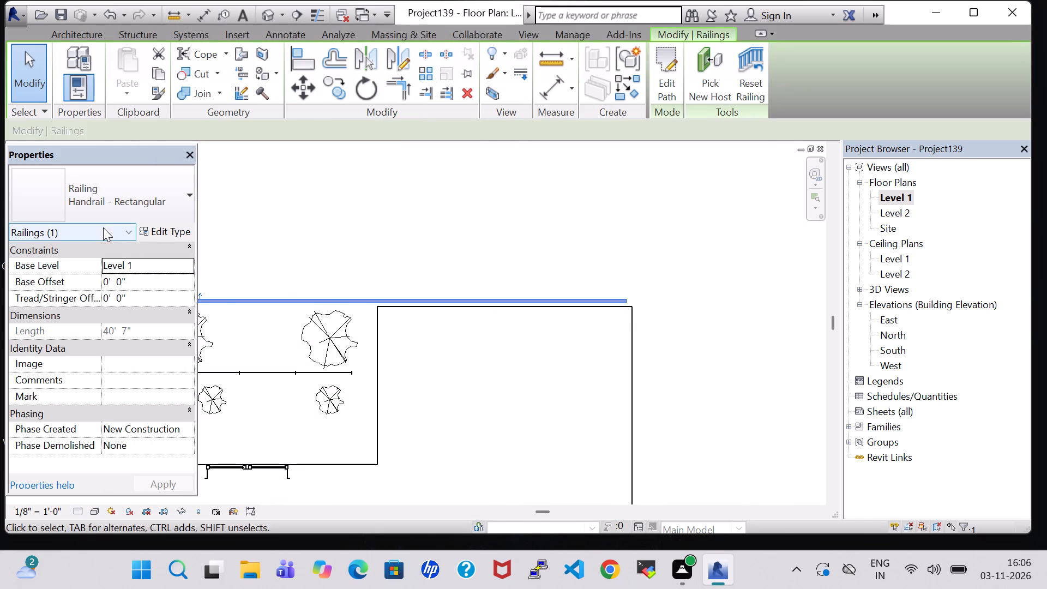
click(98, 203)
scroll(111, 254, up, 2)
click(112, 266)
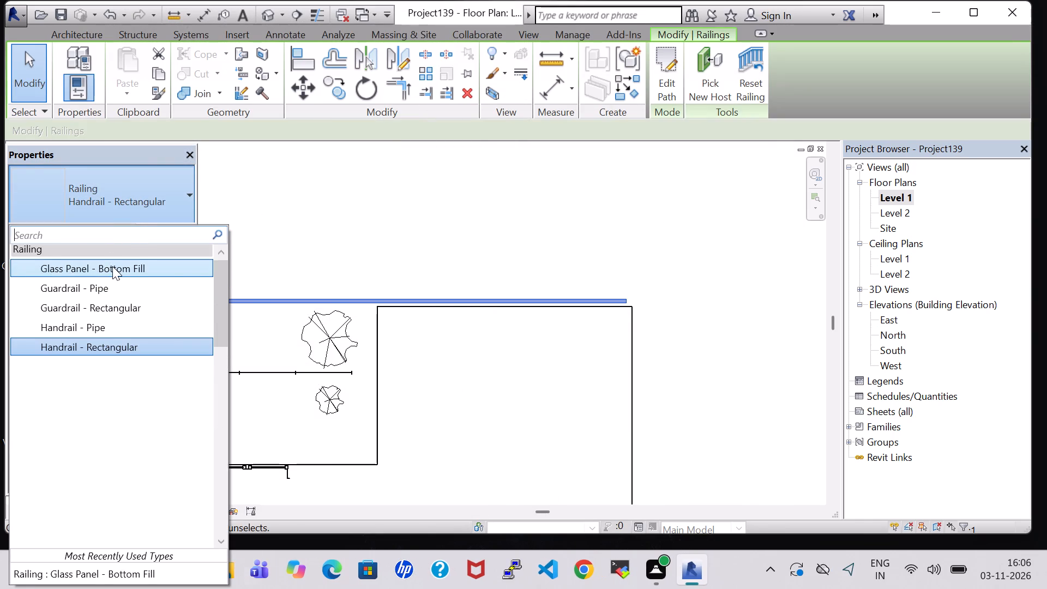
click(109, 280)
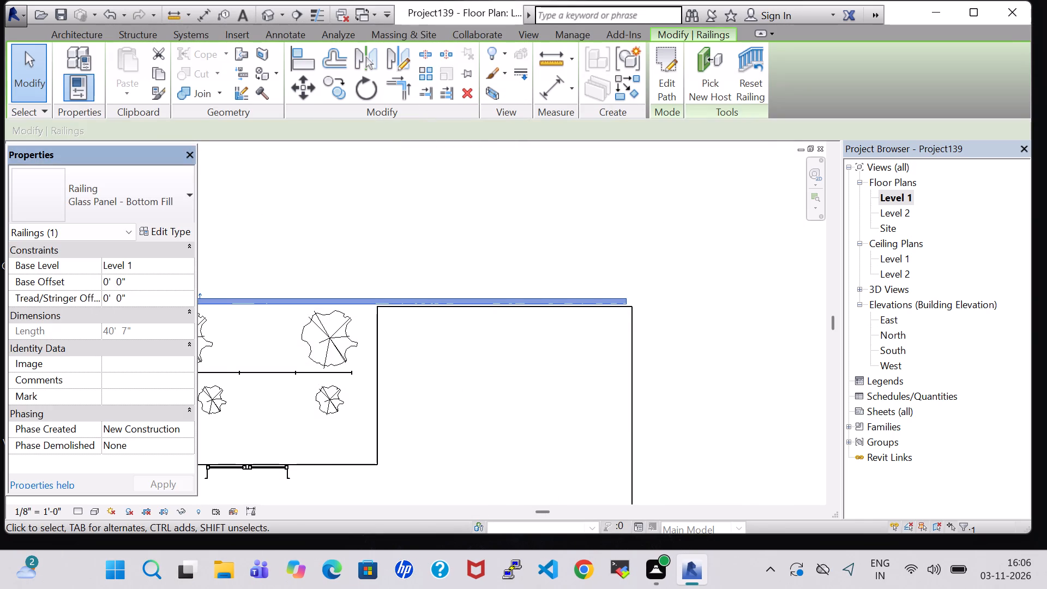
key(BackSpace)
text(11)
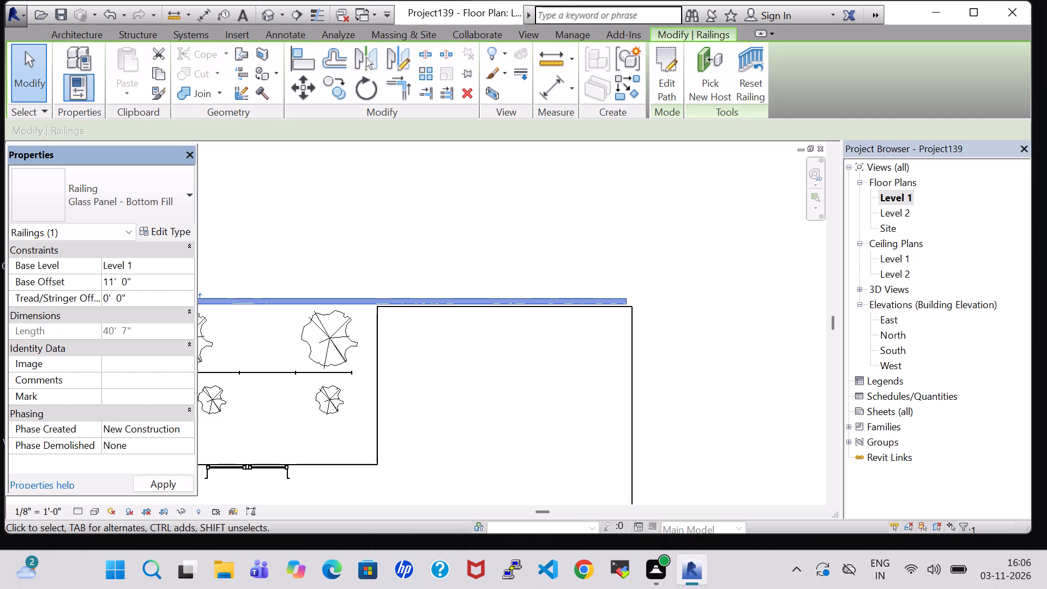
click(164, 483)
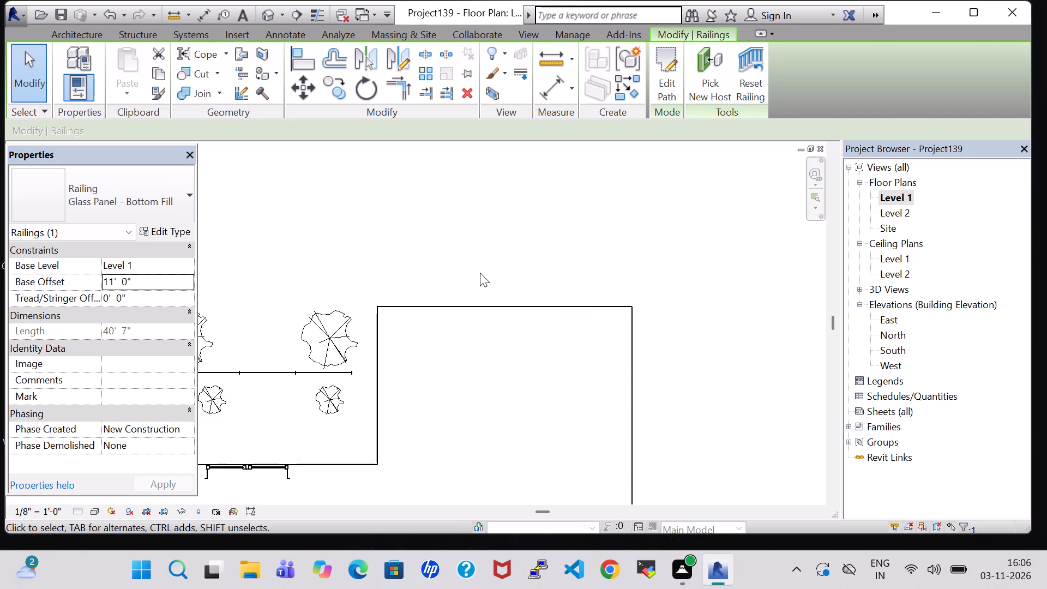
click(480, 273)
Show the Walls category again in the Level 1 floor plan through the Visibility/Graphic Overrides.
scroll(480, 273, down, 7)
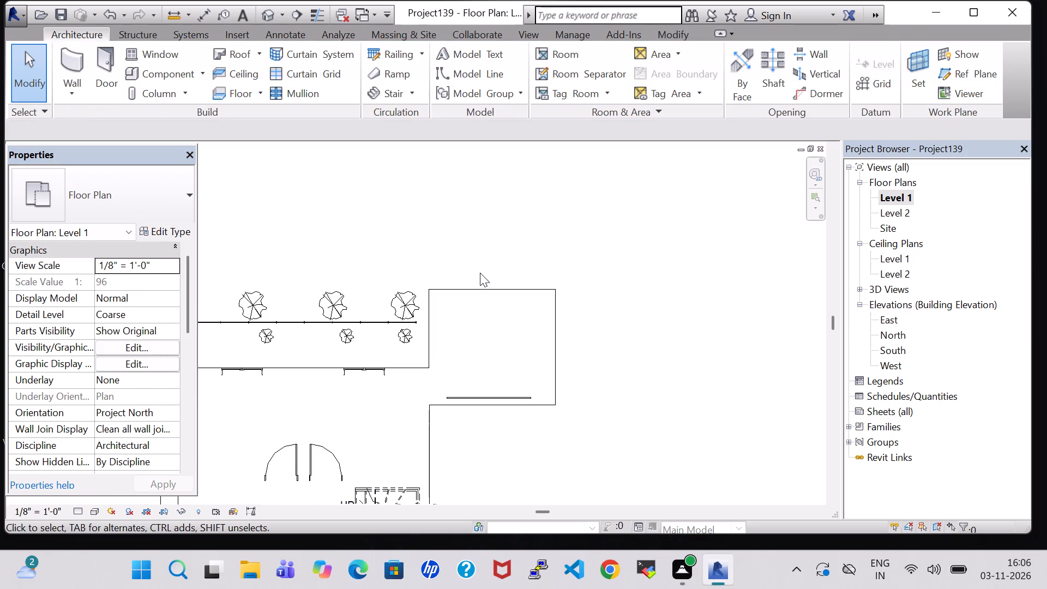
text(vg)
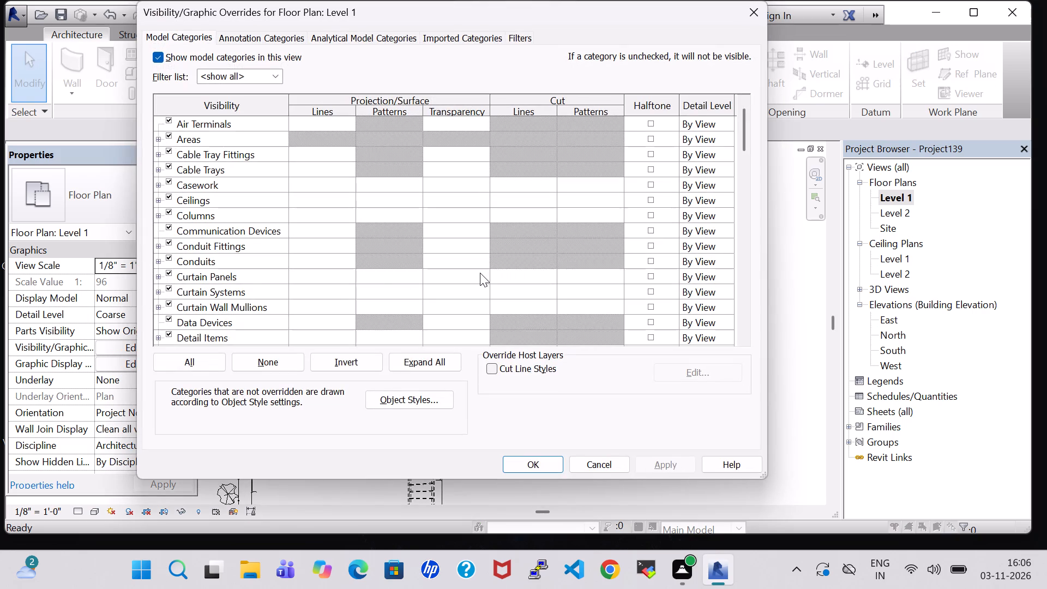
key(w)
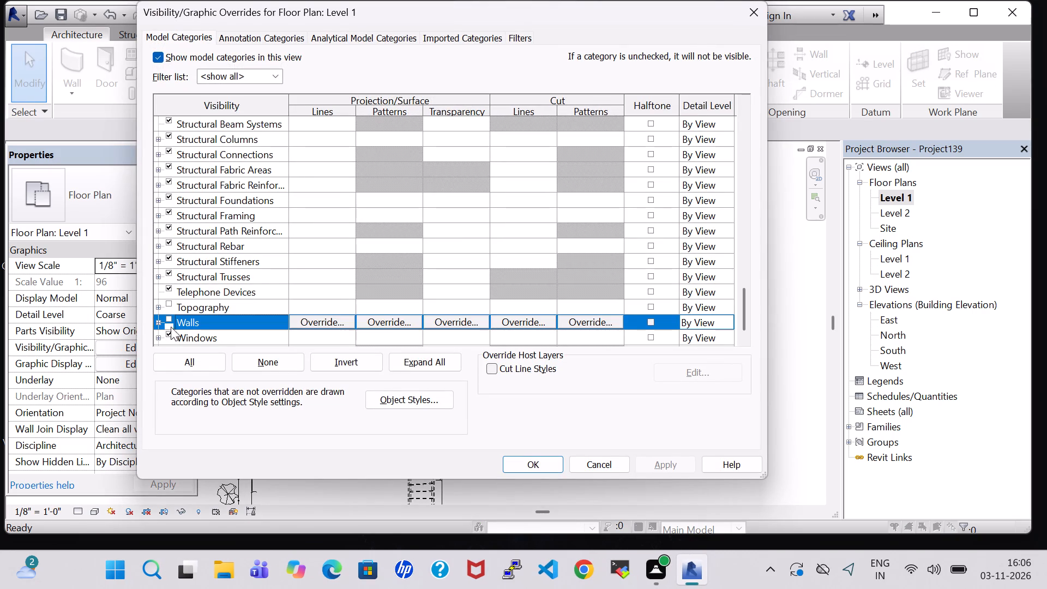
click(169, 318)
click(521, 461)
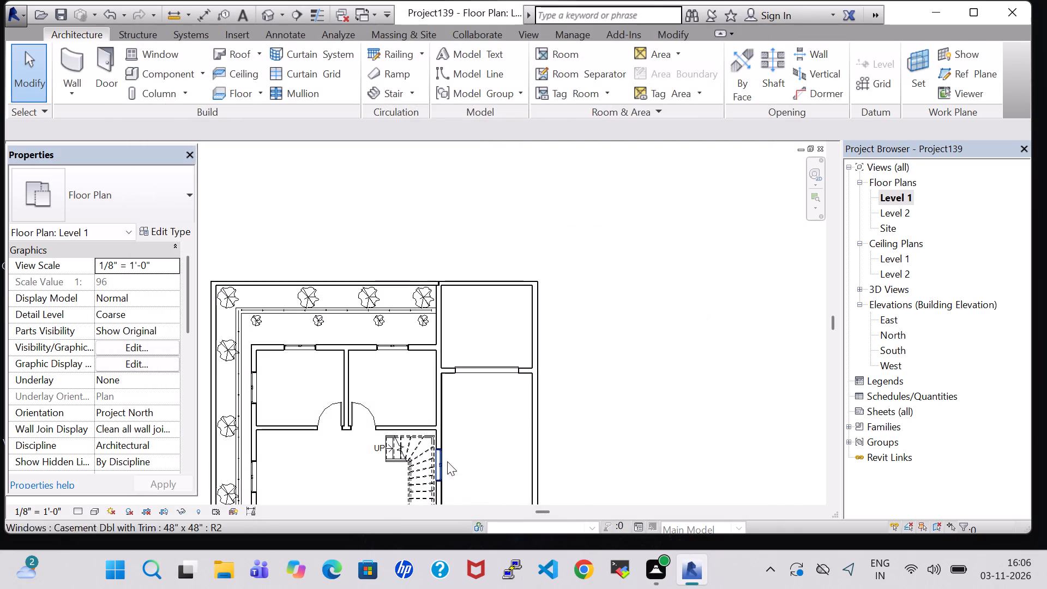
Examine the raised glass panel railing along the roof's north edge in 3D.
click(265, 14)
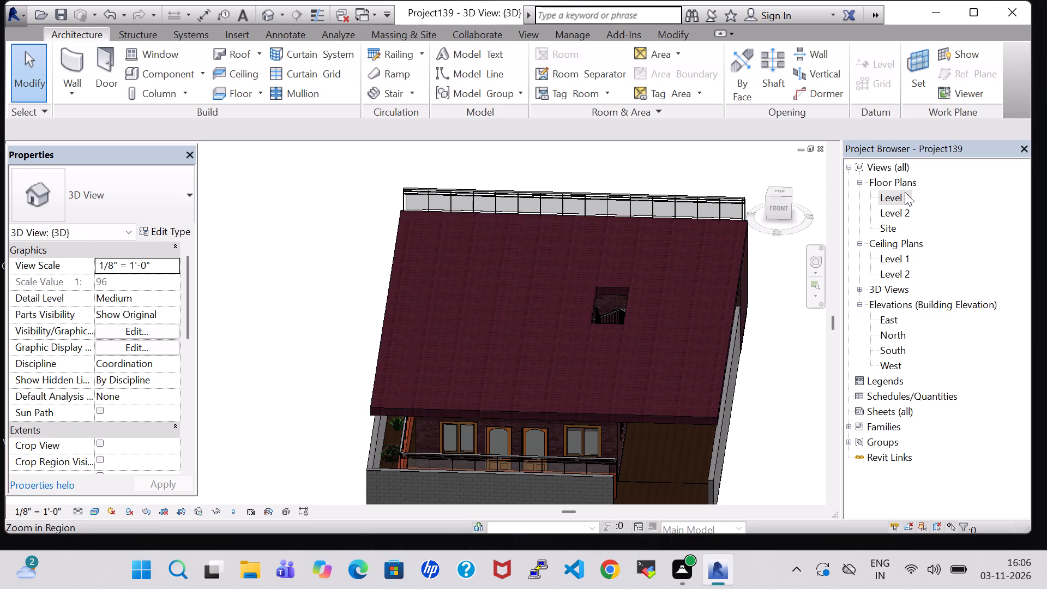
In the Level 1 floor plan, create a railing about 53' 9" long along the east boundary wall, starting from its north end.
double_click(904, 192)
scroll(509, 230, down, 6)
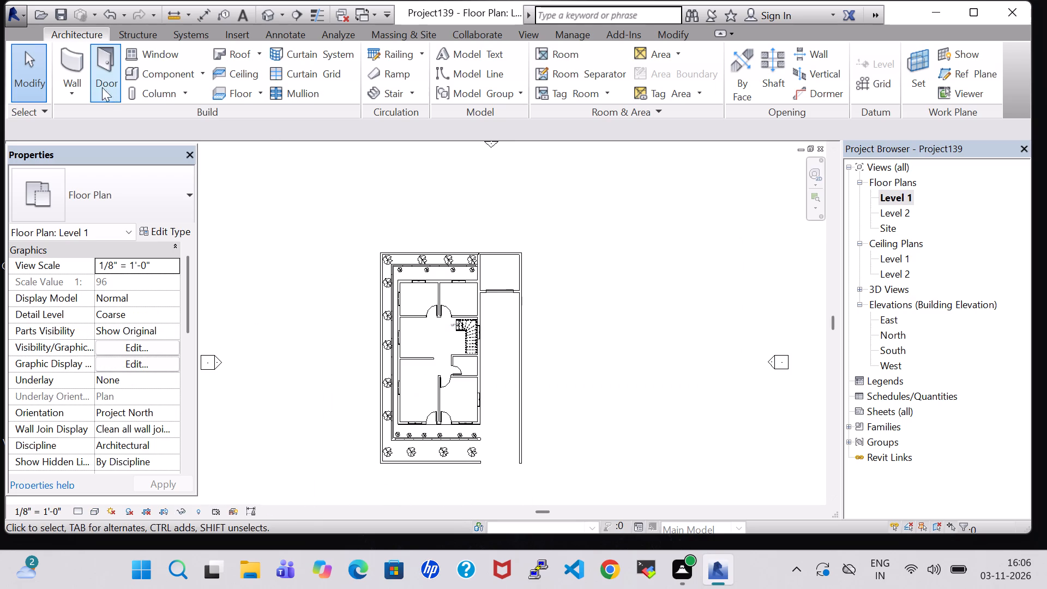
click(385, 56)
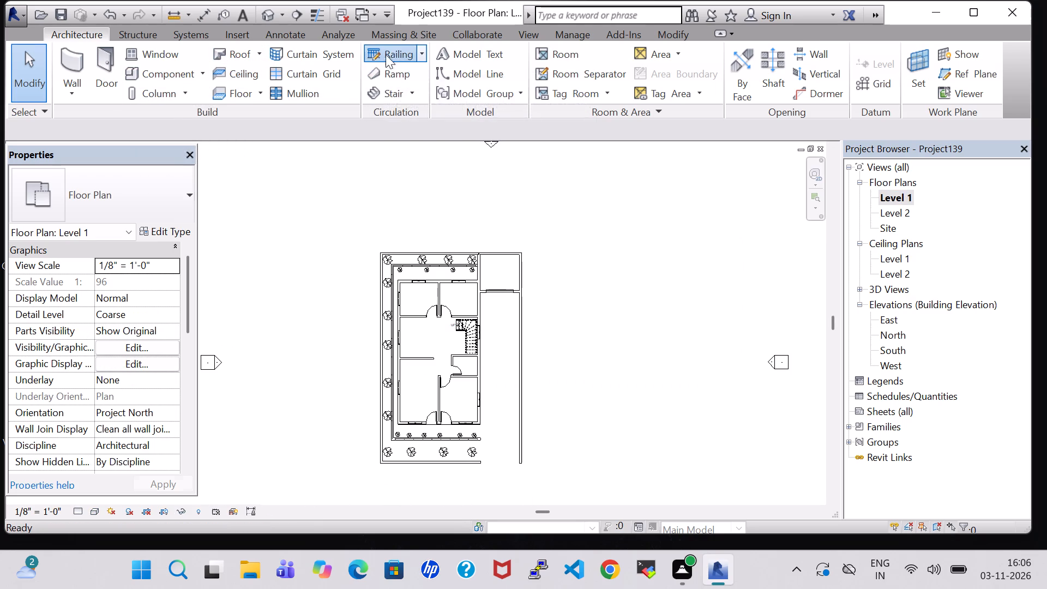
click(703, 50)
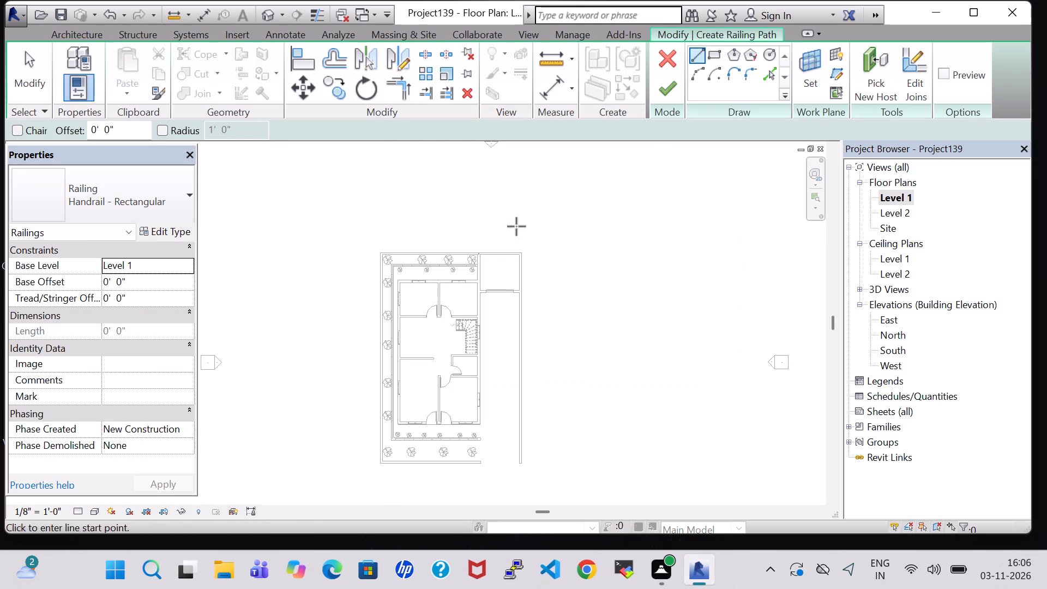
scroll(503, 247, up, 9)
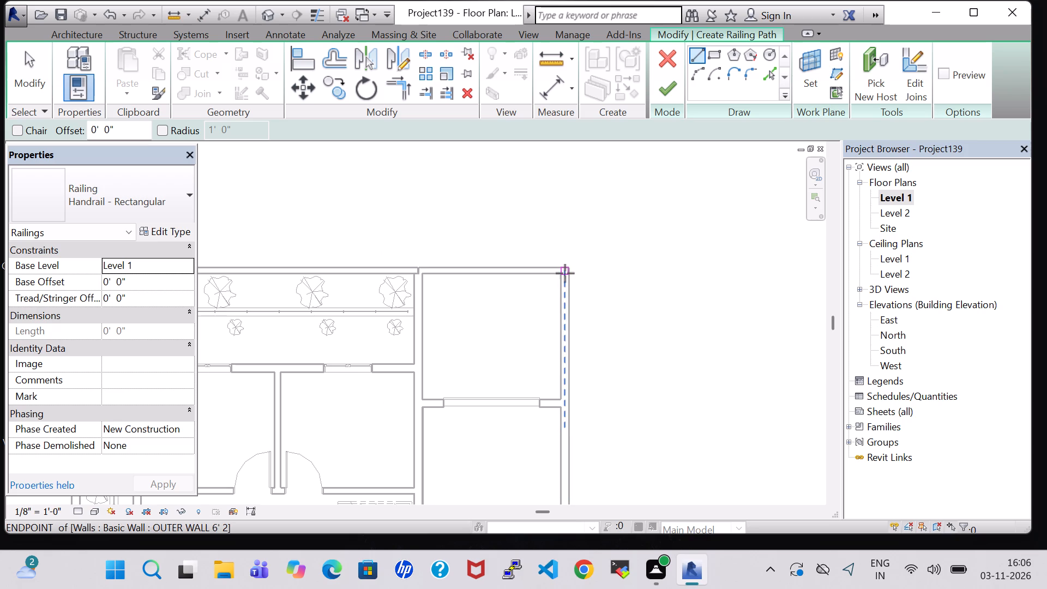
click(565, 271)
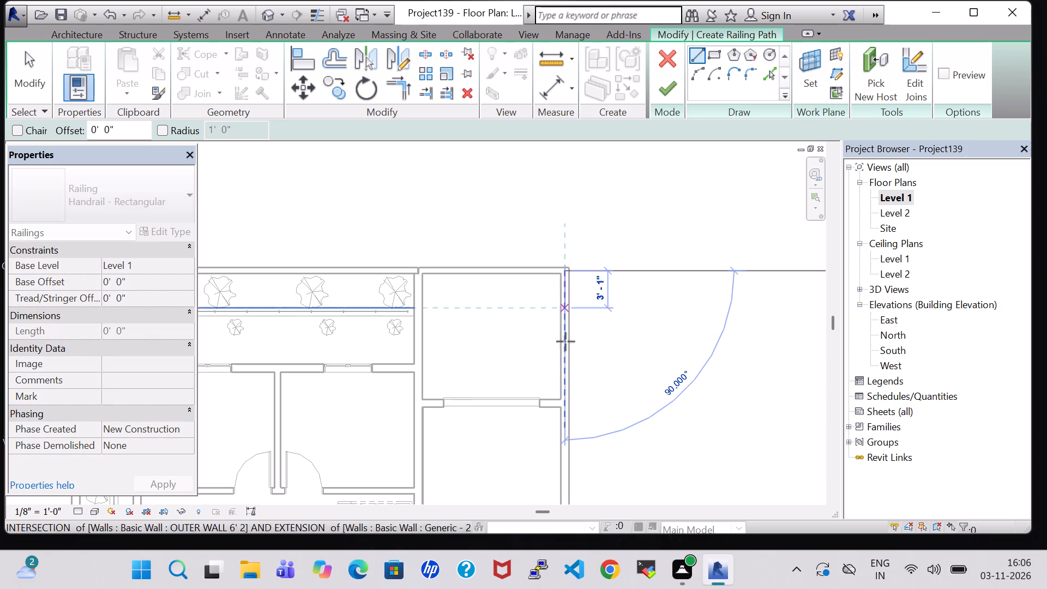
middle_drag(563, 498, 578, 183)
middle_drag(578, 420, 582, 70)
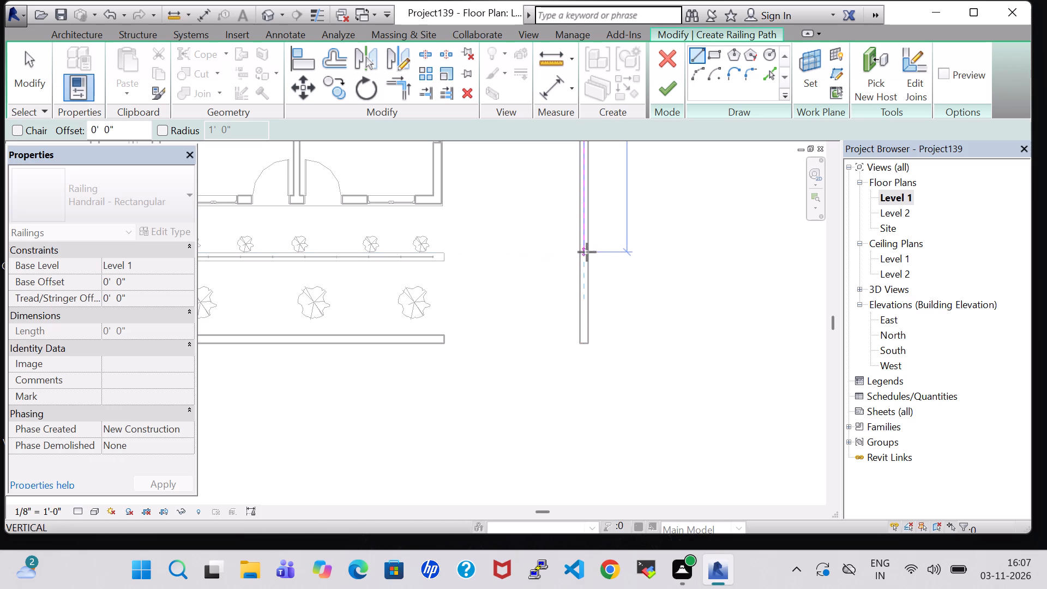
click(585, 252)
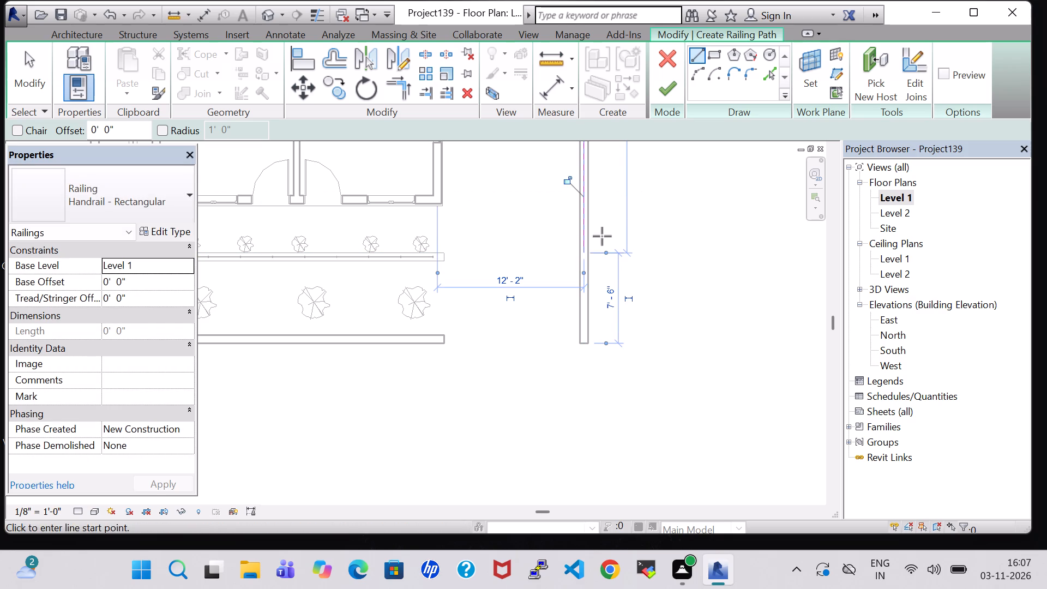
click(669, 86)
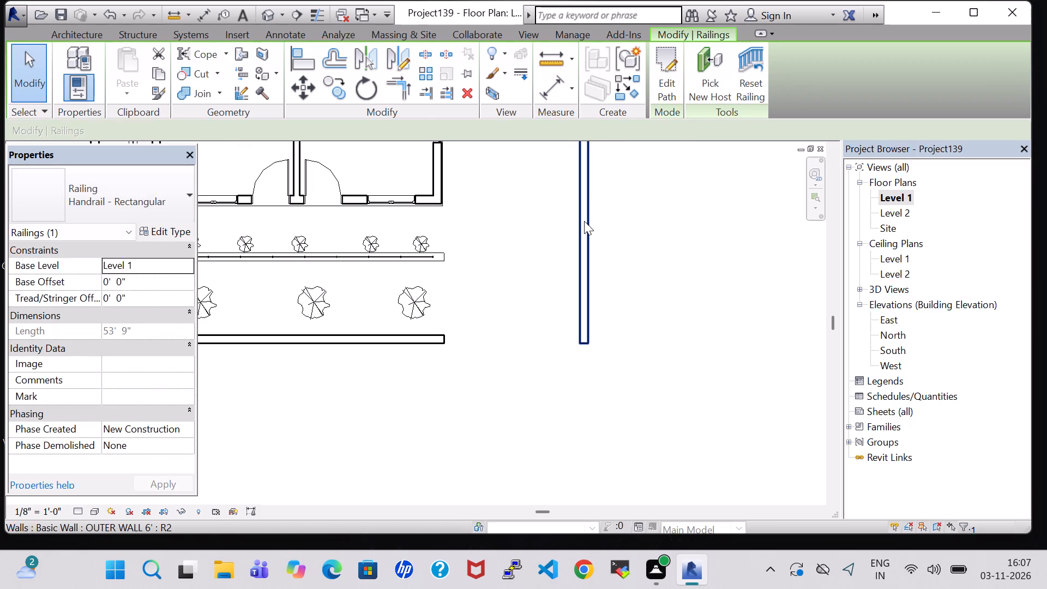
click(526, 211)
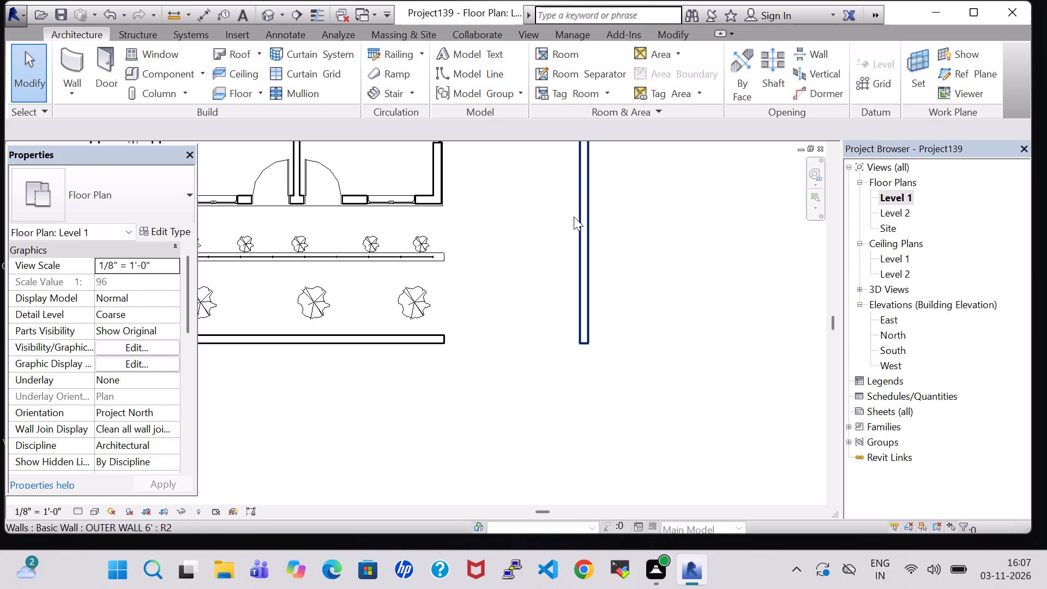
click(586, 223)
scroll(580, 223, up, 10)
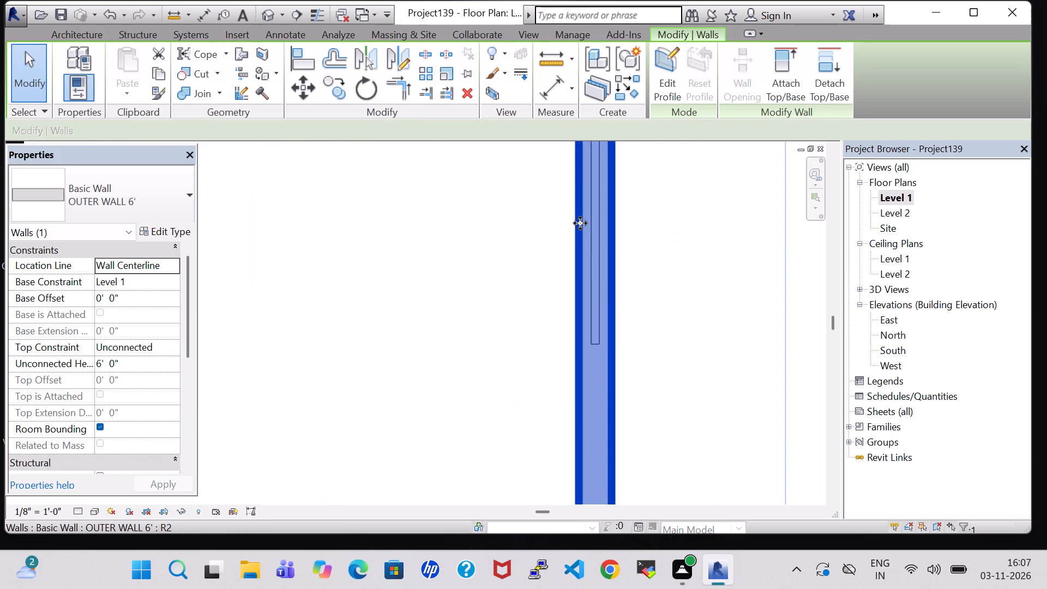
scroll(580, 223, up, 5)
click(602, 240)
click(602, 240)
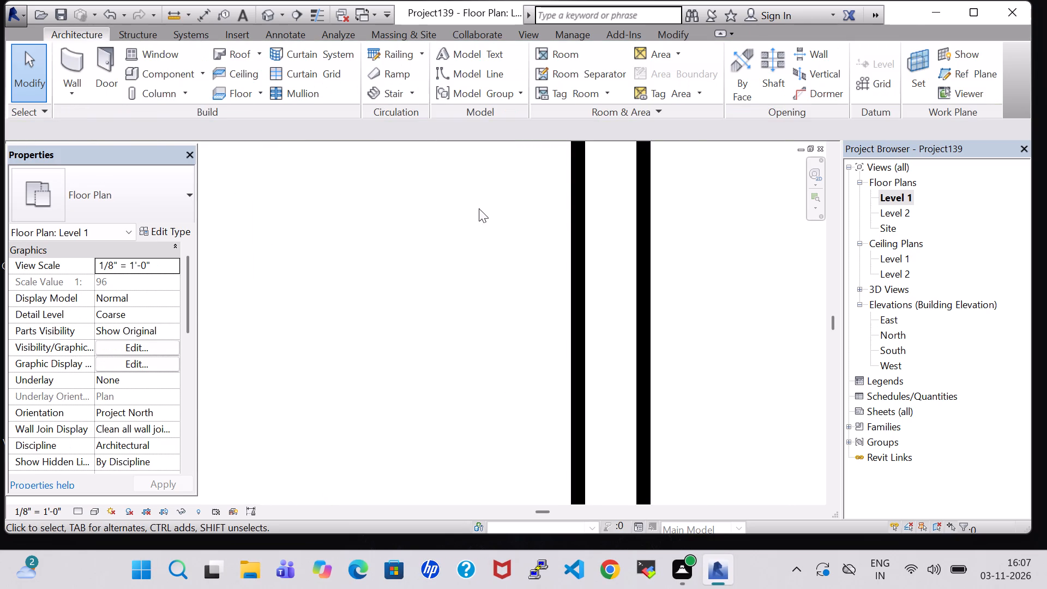
Sketch a straight railing path about 40' 7" long across the south front, from the west boundary wall to the east boundary wall.
scroll(416, 199, down, 12)
click(395, 58)
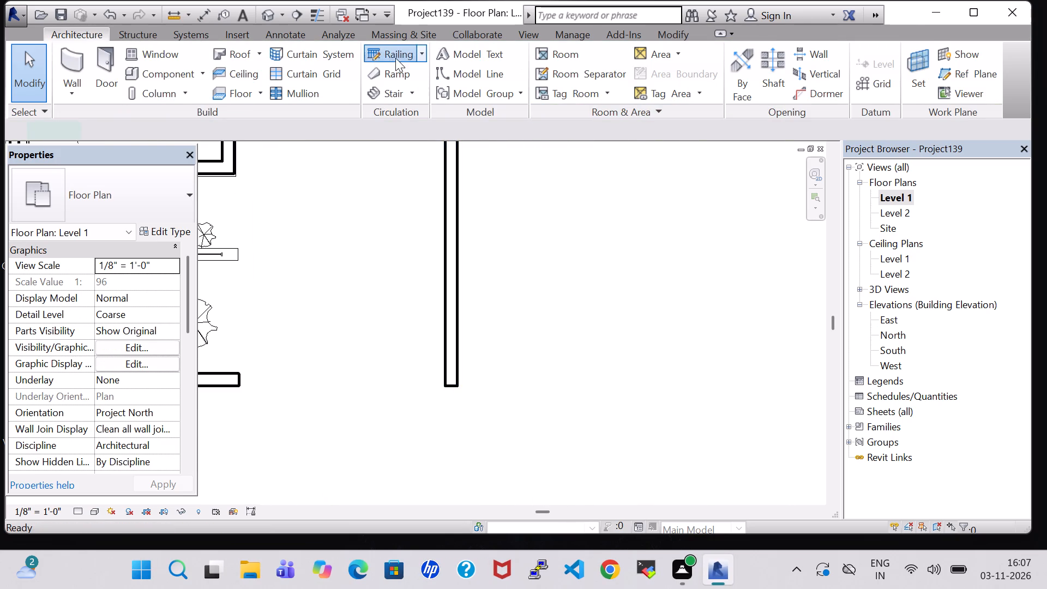
click(698, 55)
middle_drag(494, 340, 779, 335)
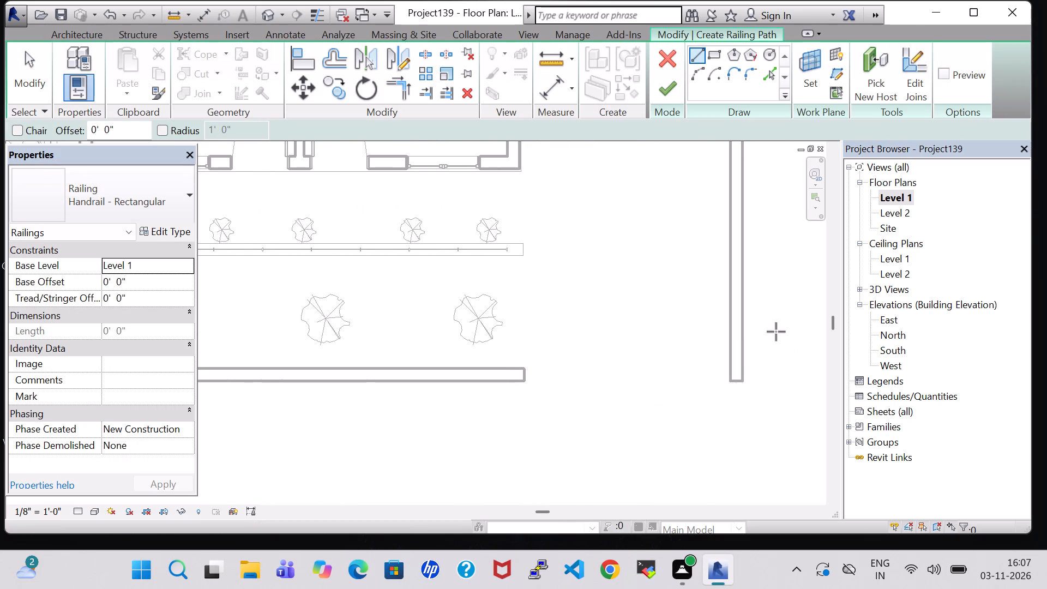
middle_drag(510, 243, 901, 304)
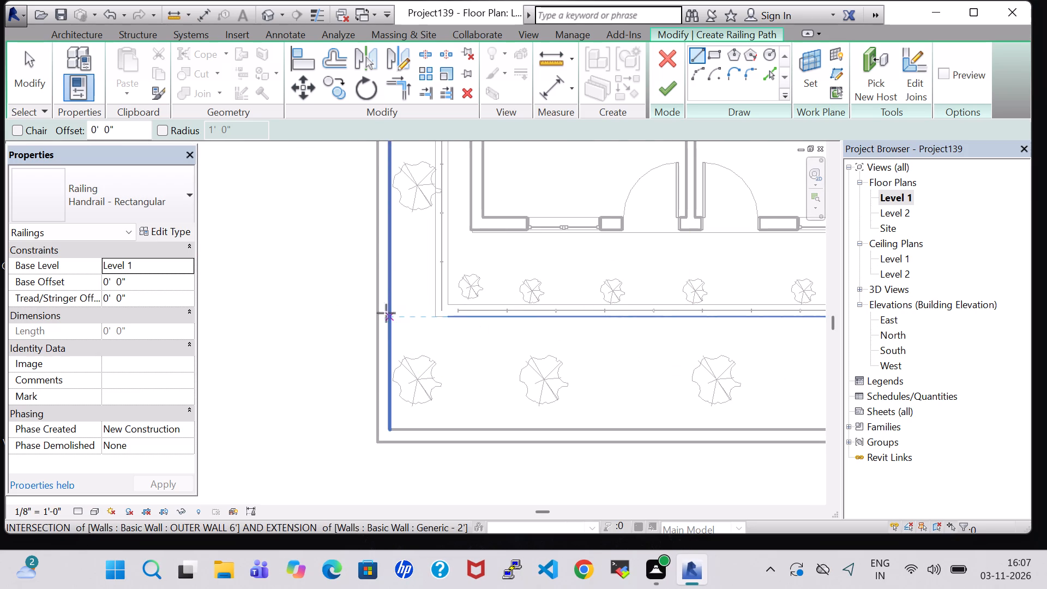
scroll(384, 311, up, 3)
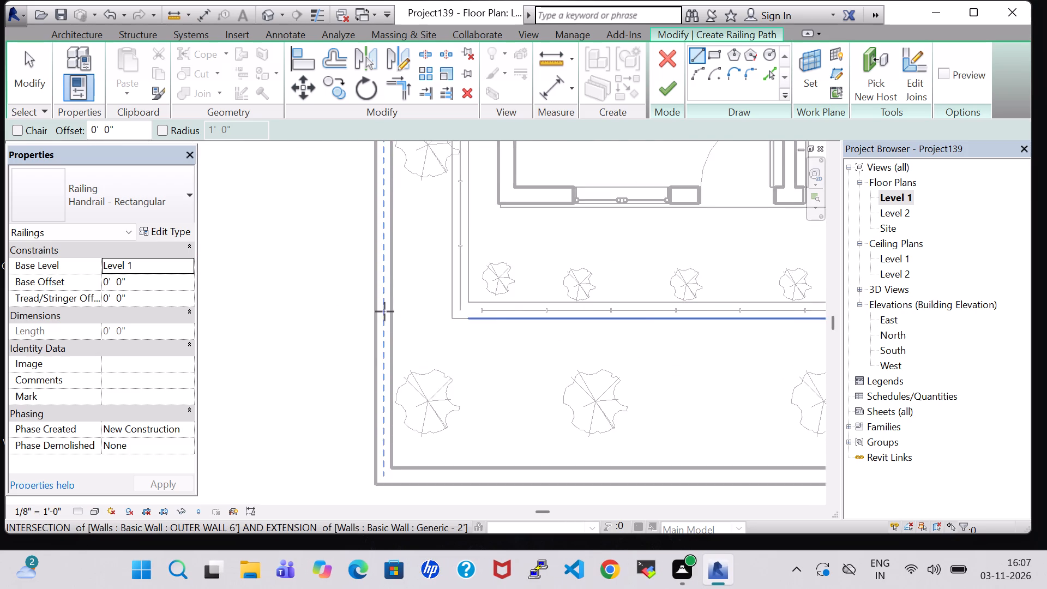
click(384, 312)
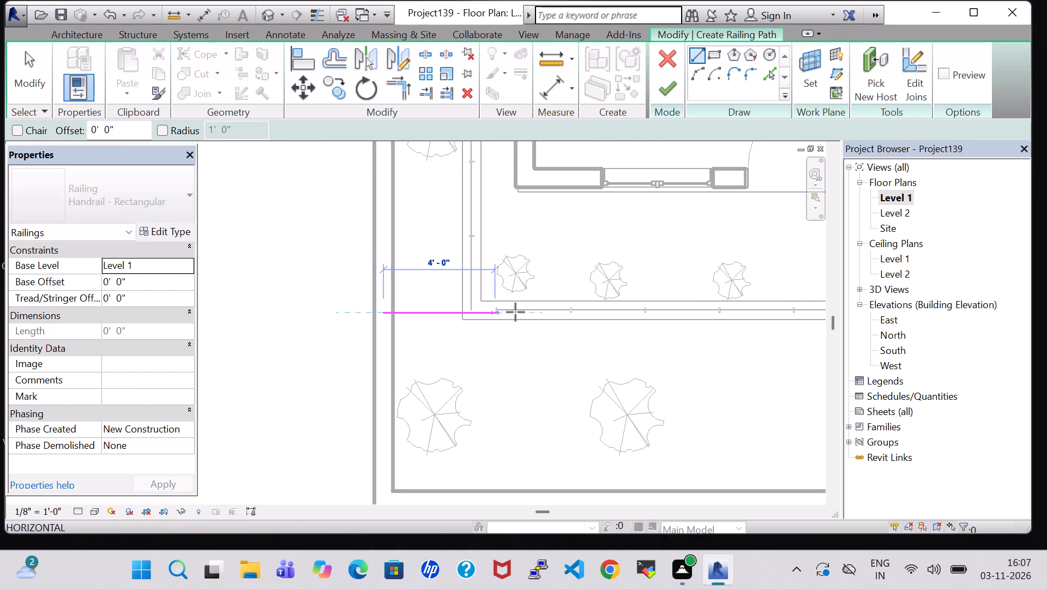
middle_drag(629, 316, 218, 315)
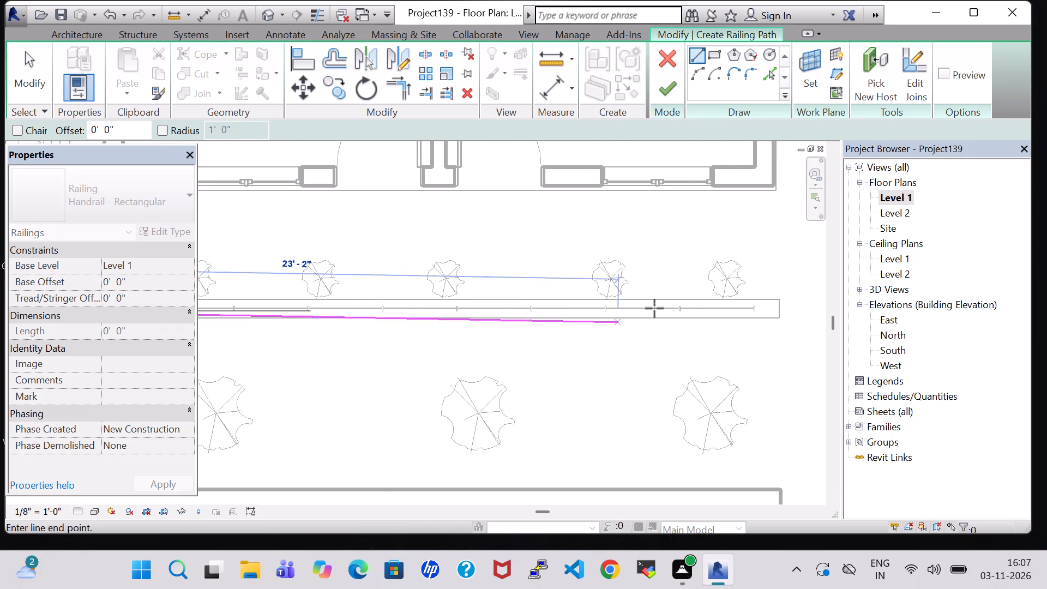
middle_drag(664, 302, 347, 308)
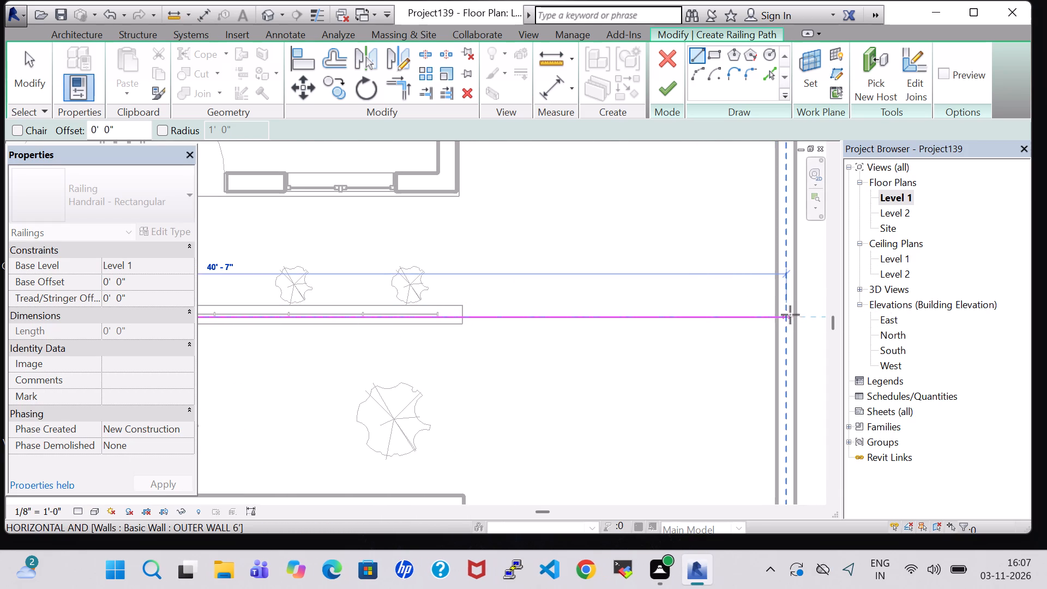
click(784, 317)
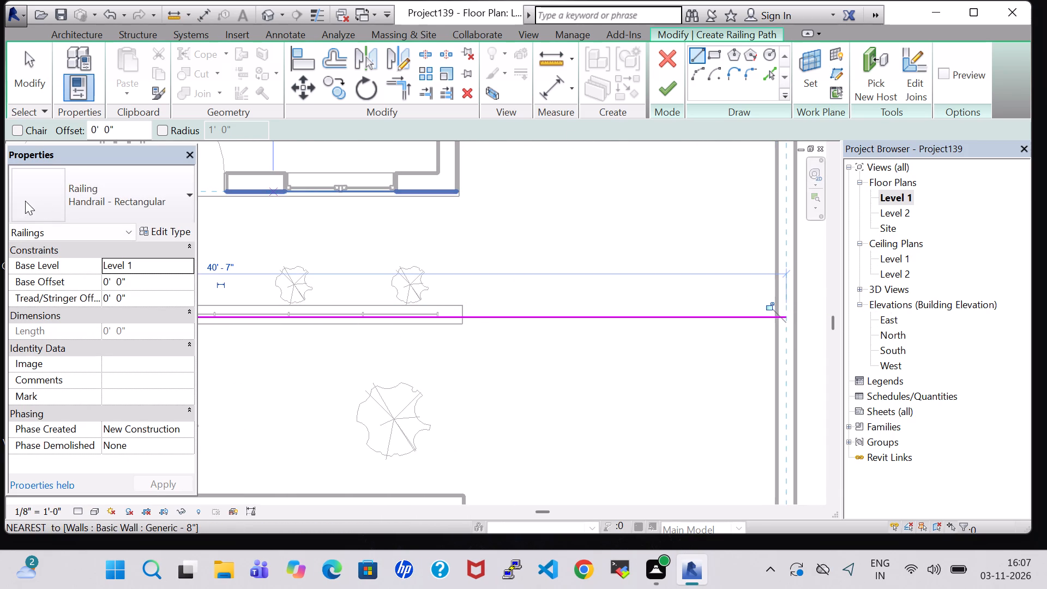
Set the south railing's base offset to 11' 0" and its type to Glass Panel - Bottom Fill, and finish the railing.
double_click(107, 281)
key(BackSpace)
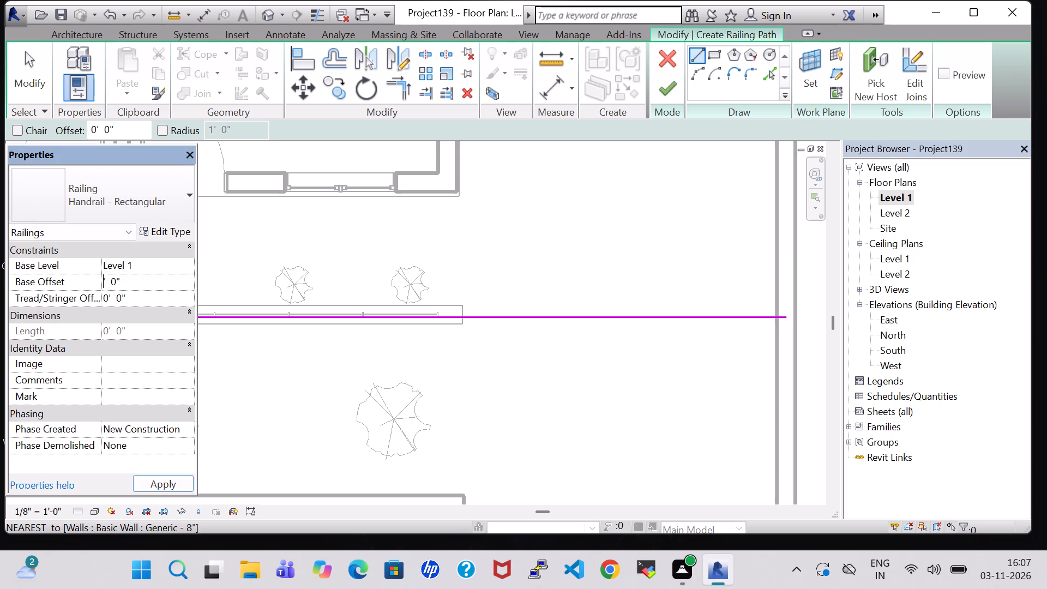
text(11)
click(116, 200)
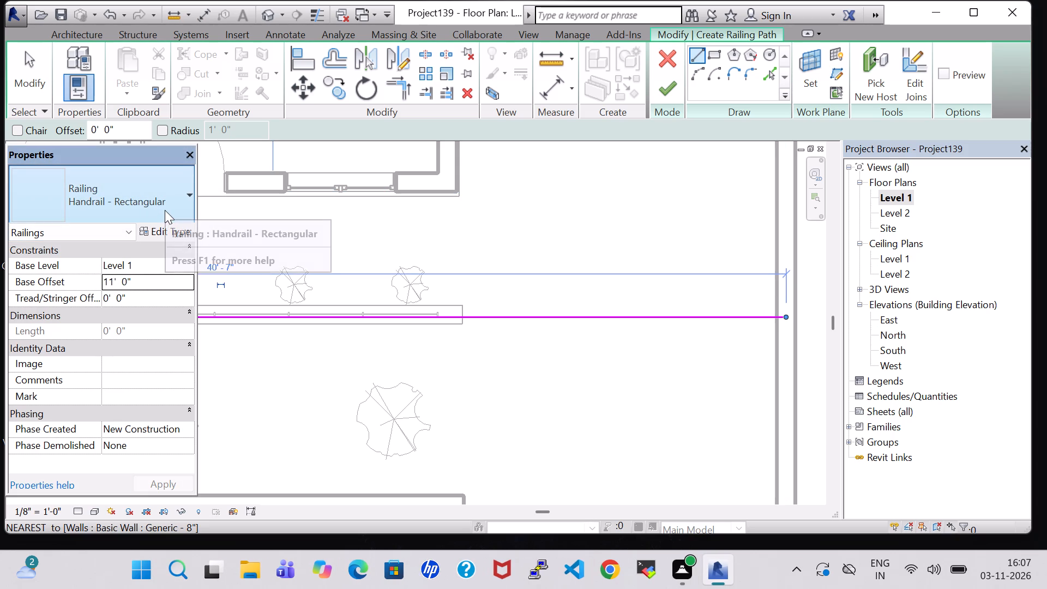
click(165, 201)
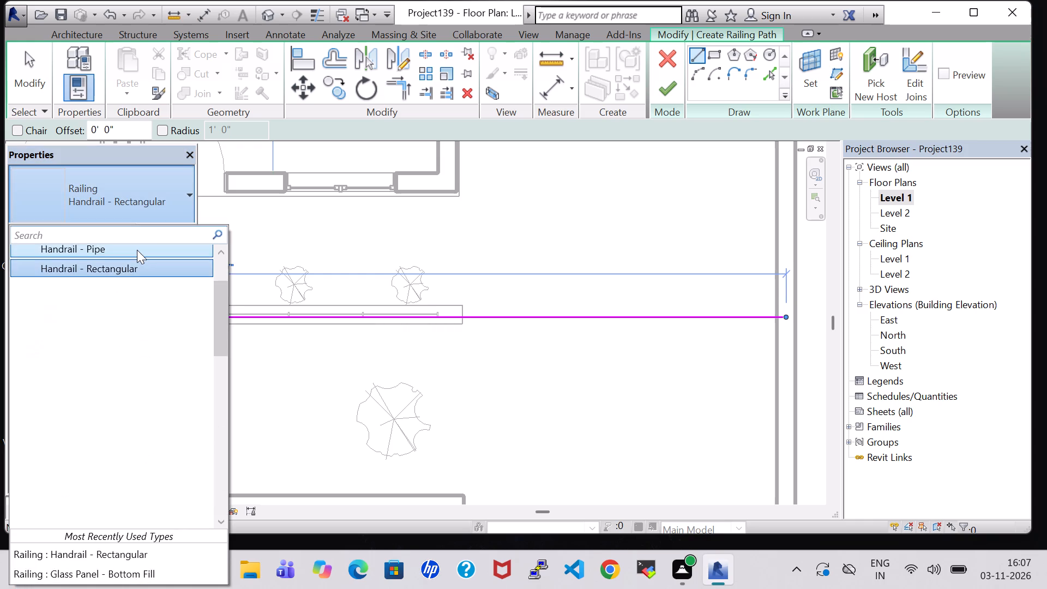
scroll(137, 250, up, 2)
click(121, 261)
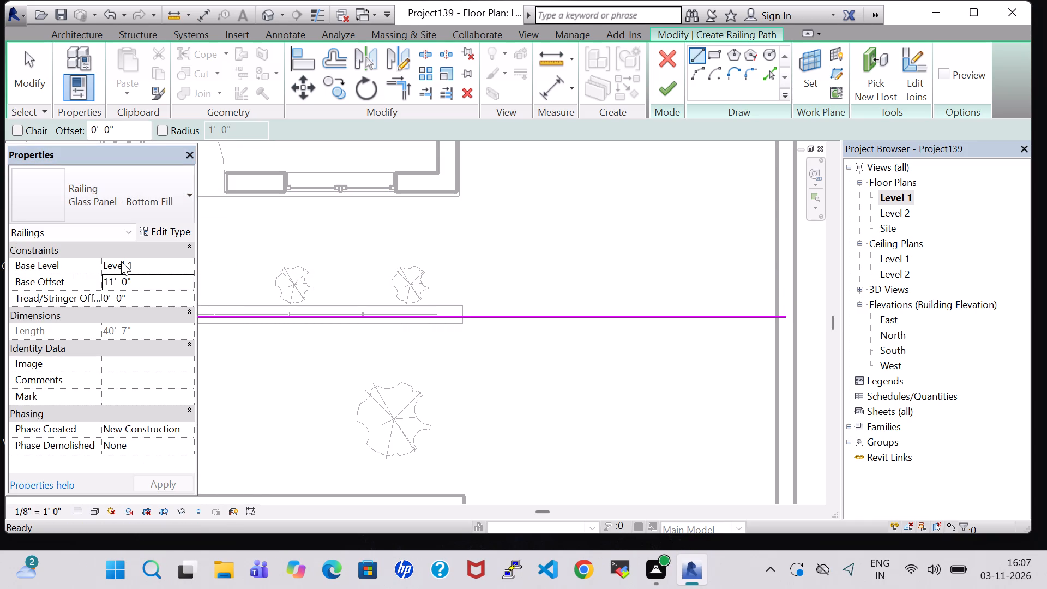
click(669, 93)
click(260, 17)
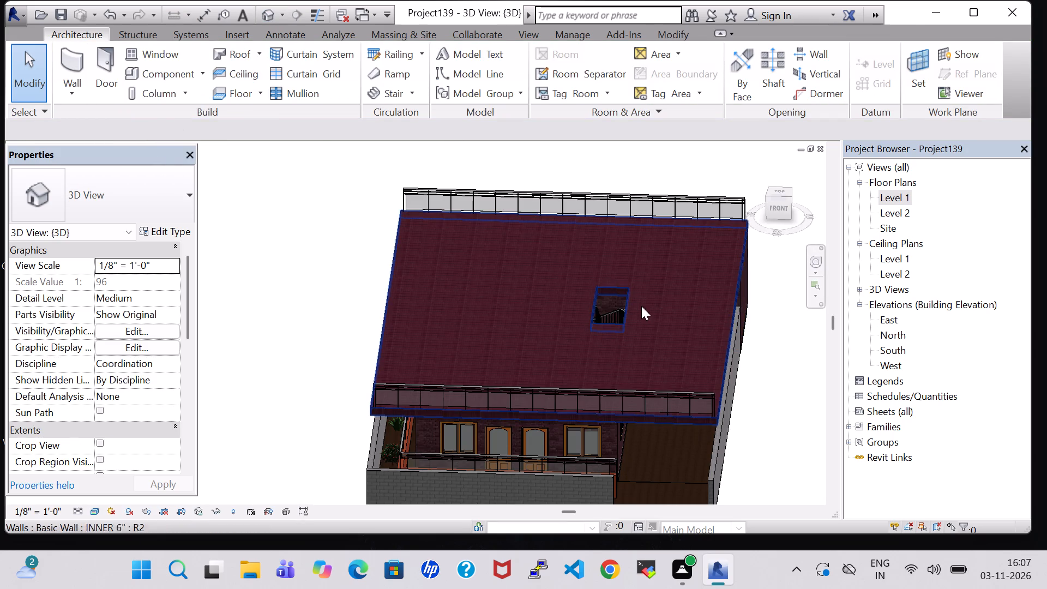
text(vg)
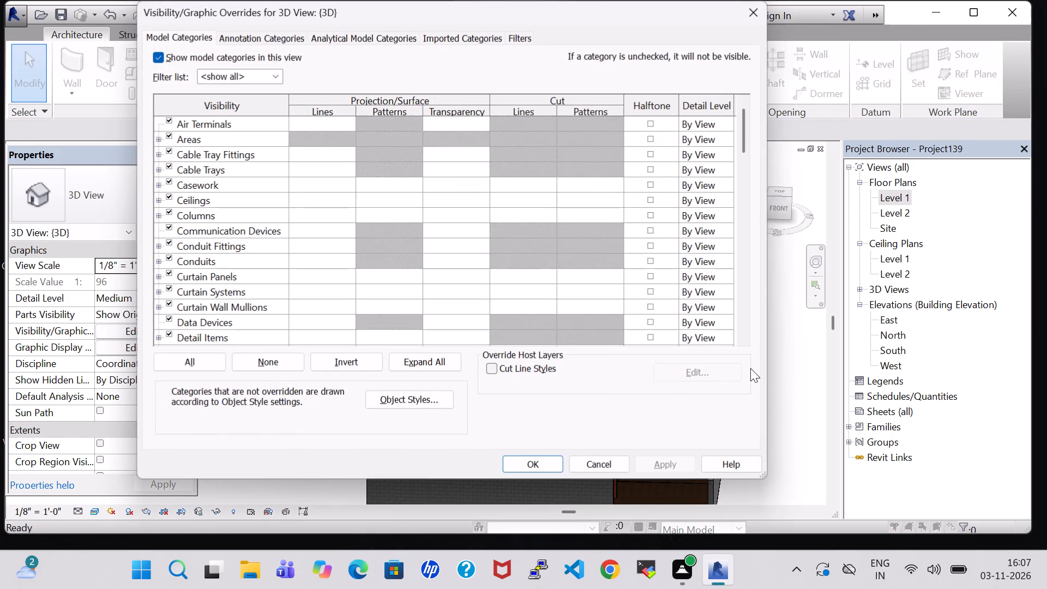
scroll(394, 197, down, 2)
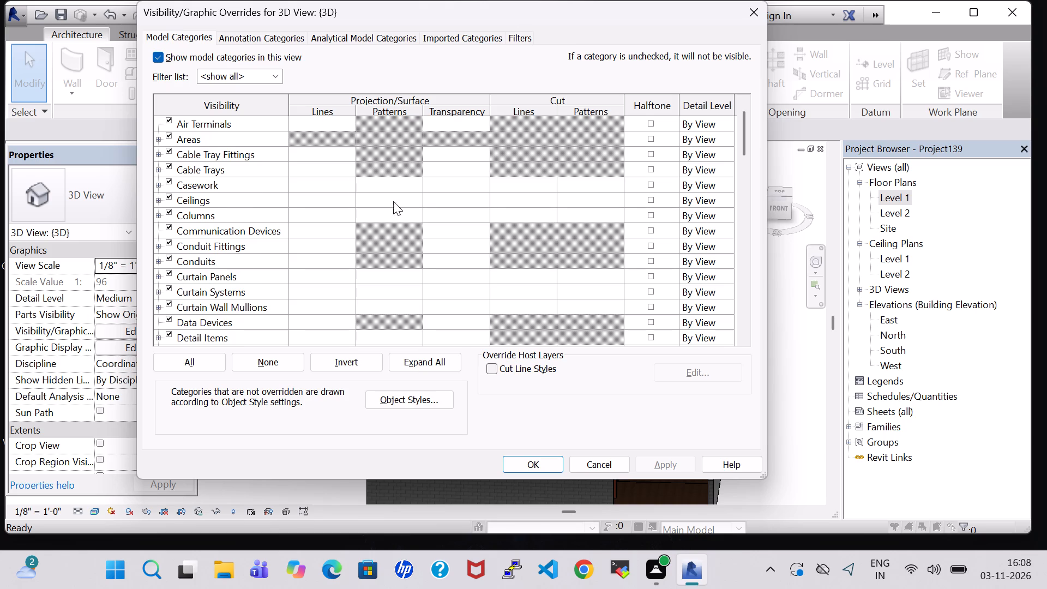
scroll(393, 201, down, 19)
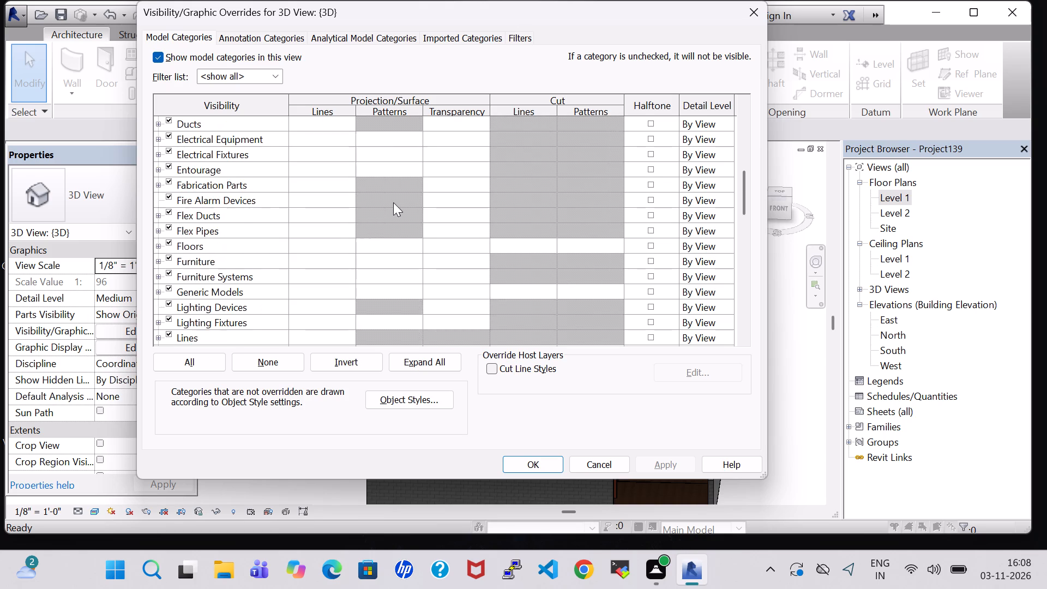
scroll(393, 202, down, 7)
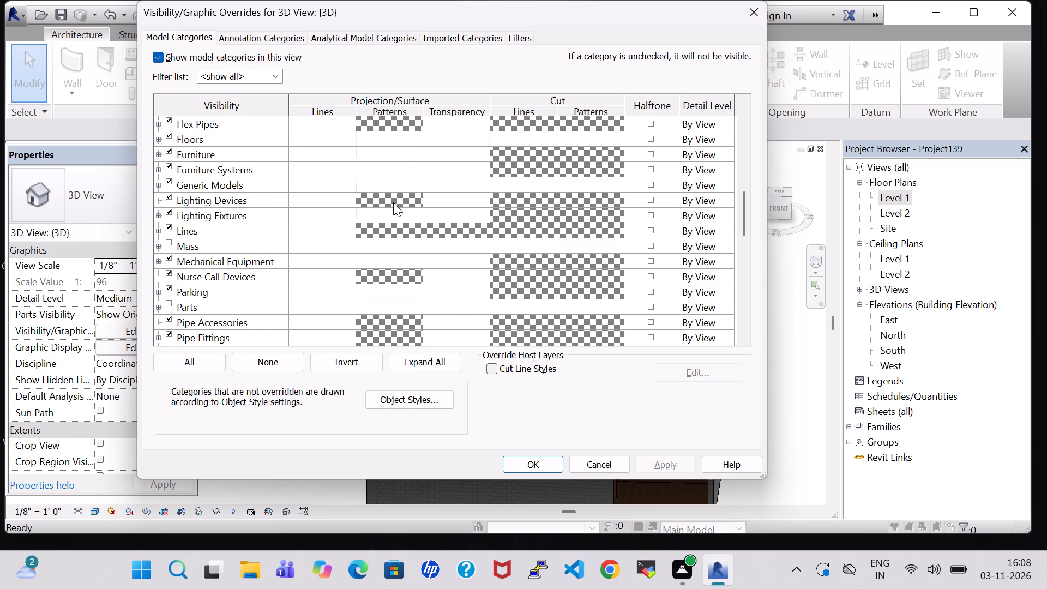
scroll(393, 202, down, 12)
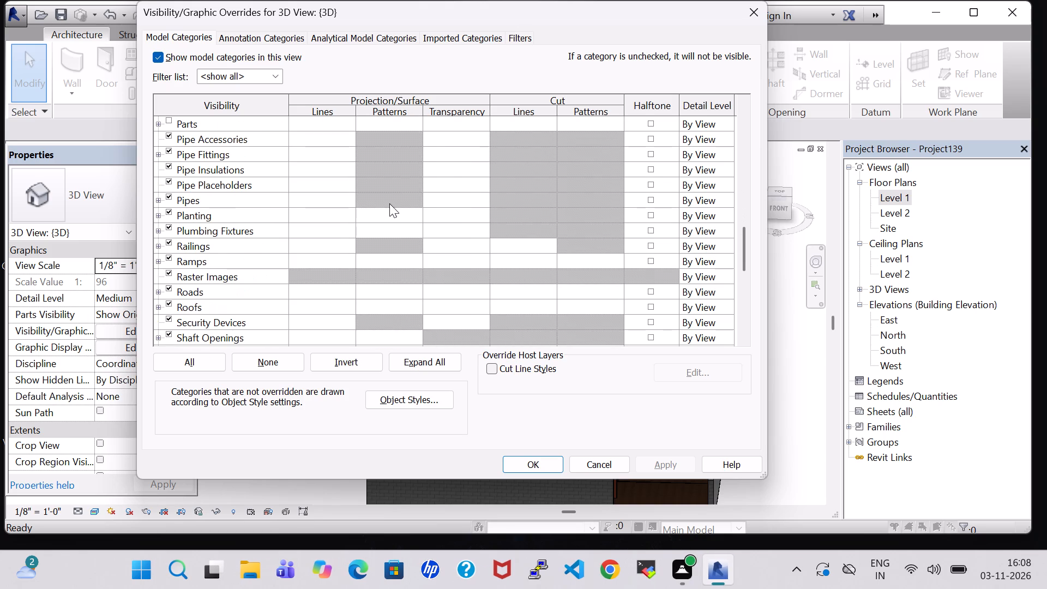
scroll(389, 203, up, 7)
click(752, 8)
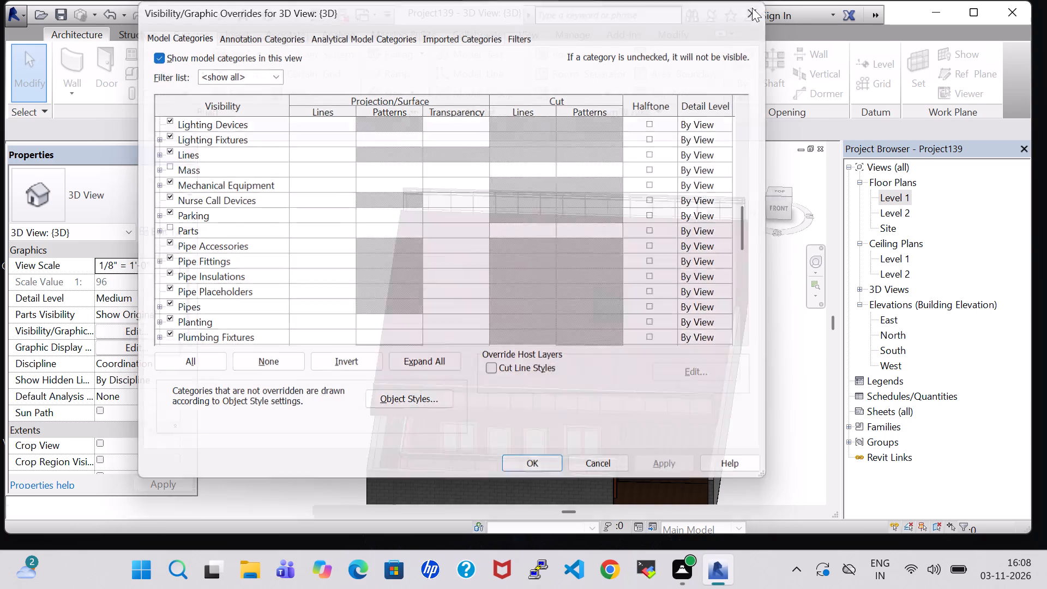
In the Level 1 floor plan, turn off the visibility of the Walls model category.
double_click(903, 195)
scroll(567, 248, down, 5)
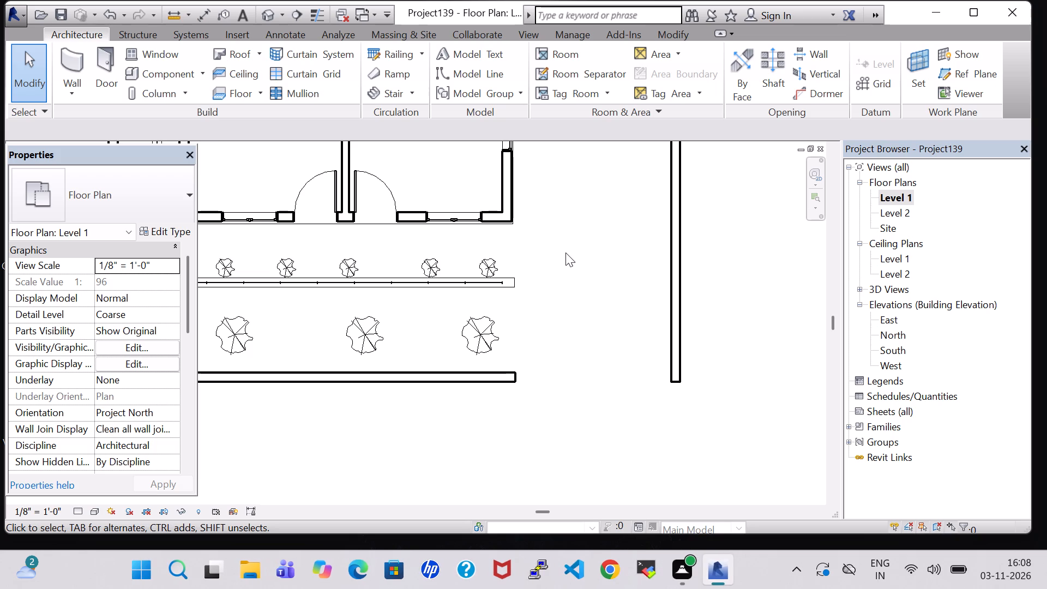
scroll(562, 289, down, 2)
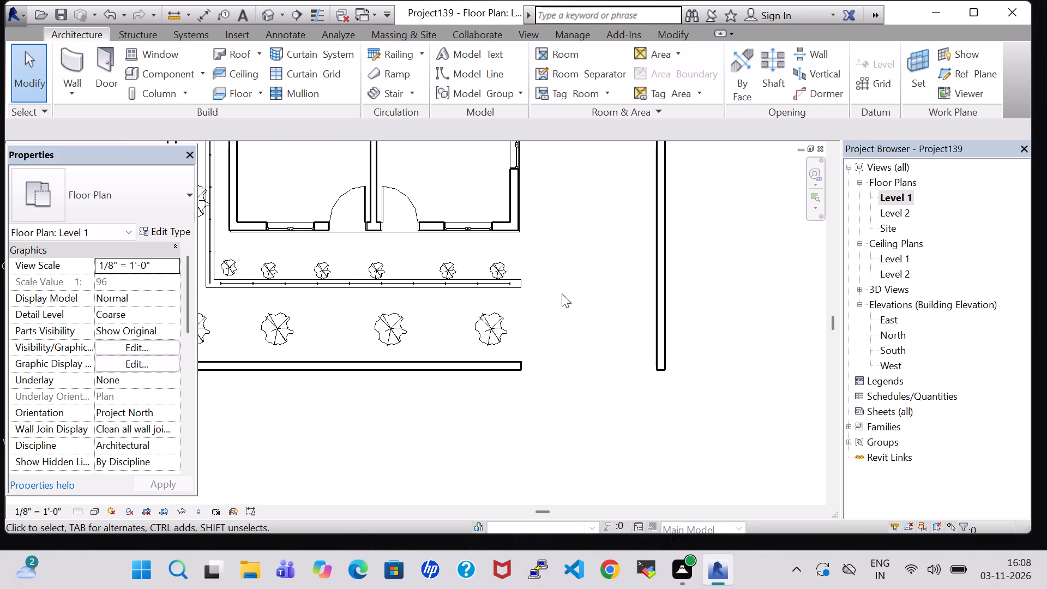
text(vg)
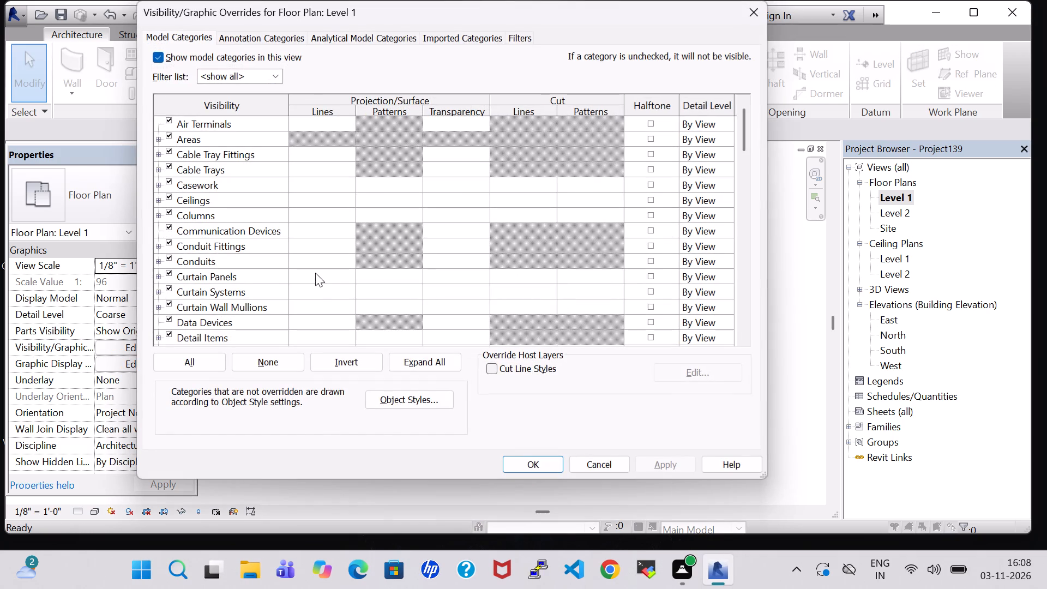
scroll(213, 255, down, 13)
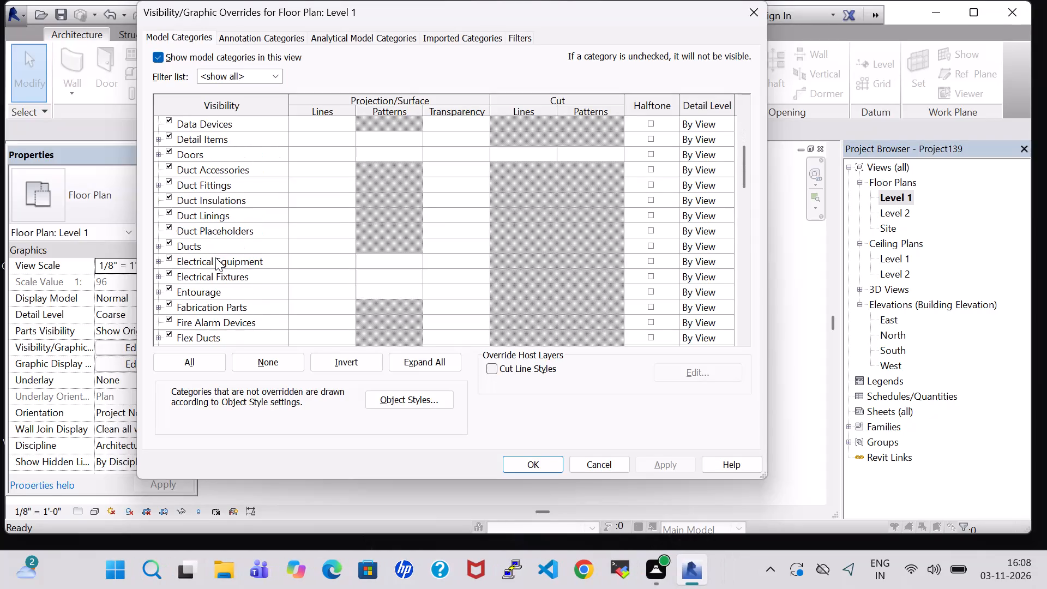
scroll(215, 257, down, 17)
key(w)
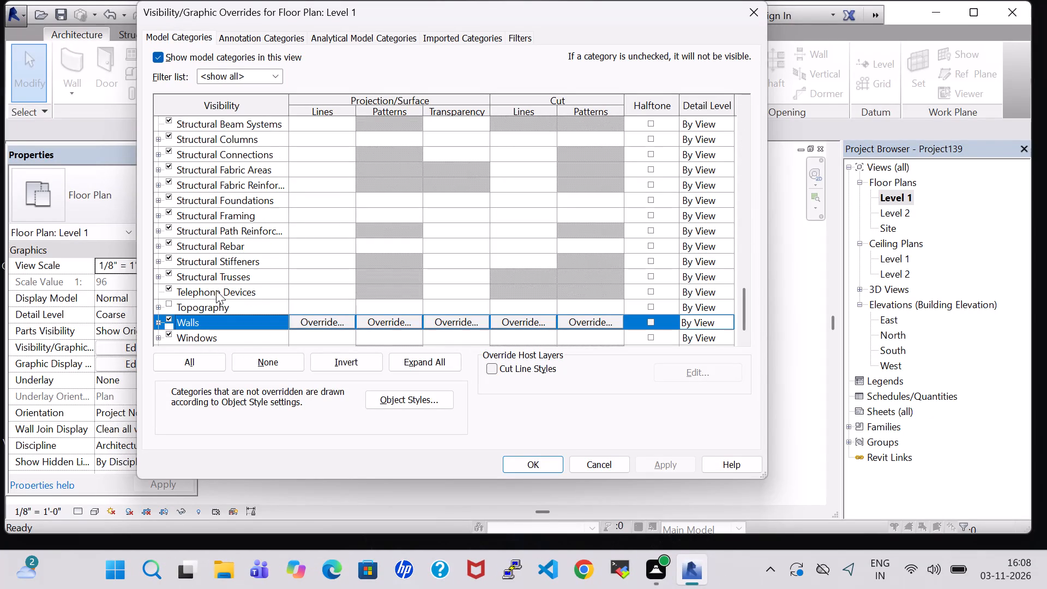
click(168, 316)
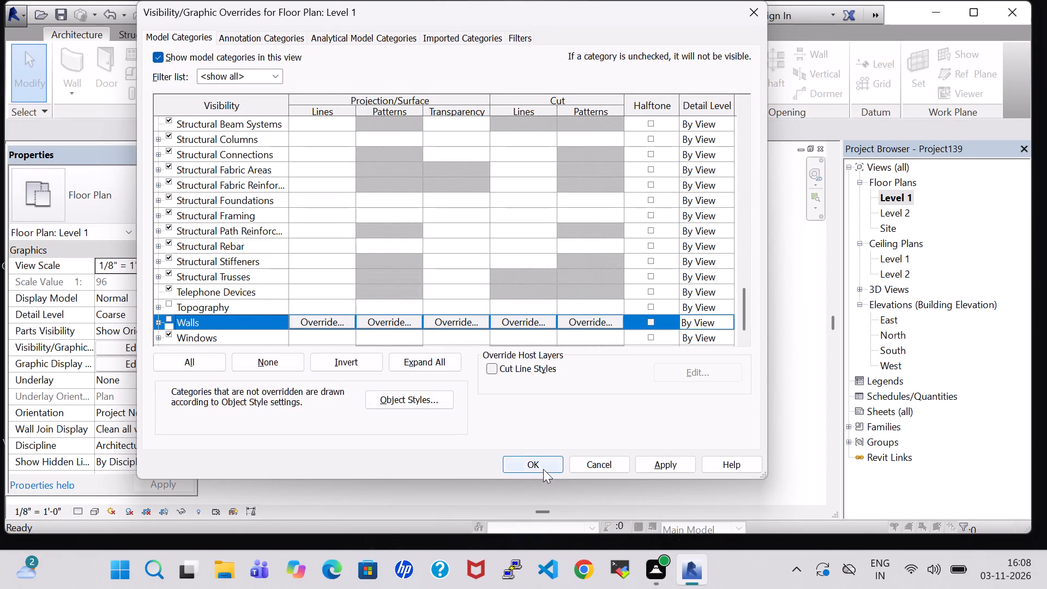
click(537, 473)
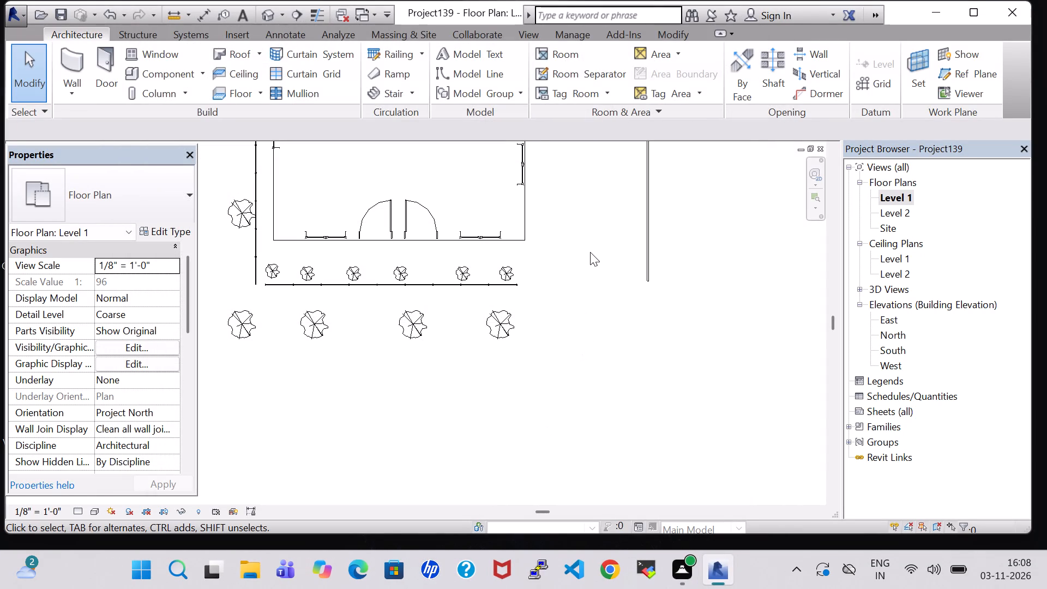
Set the railing along the east boundary to a base offset of 11' 0" and the type Glass Panel - Bottom Fill.
scroll(590, 251, down, 3)
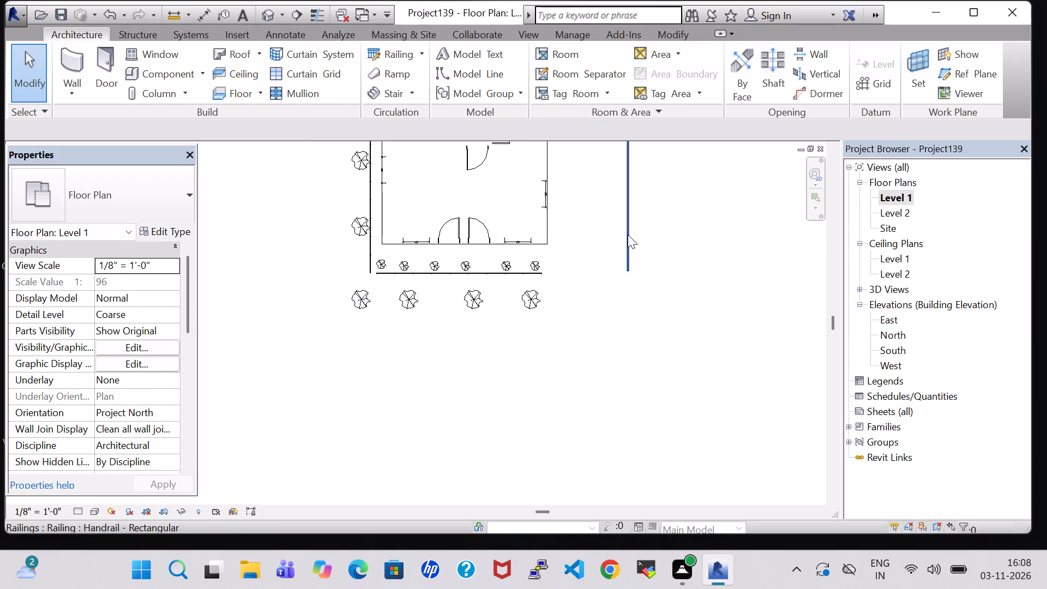
click(628, 235)
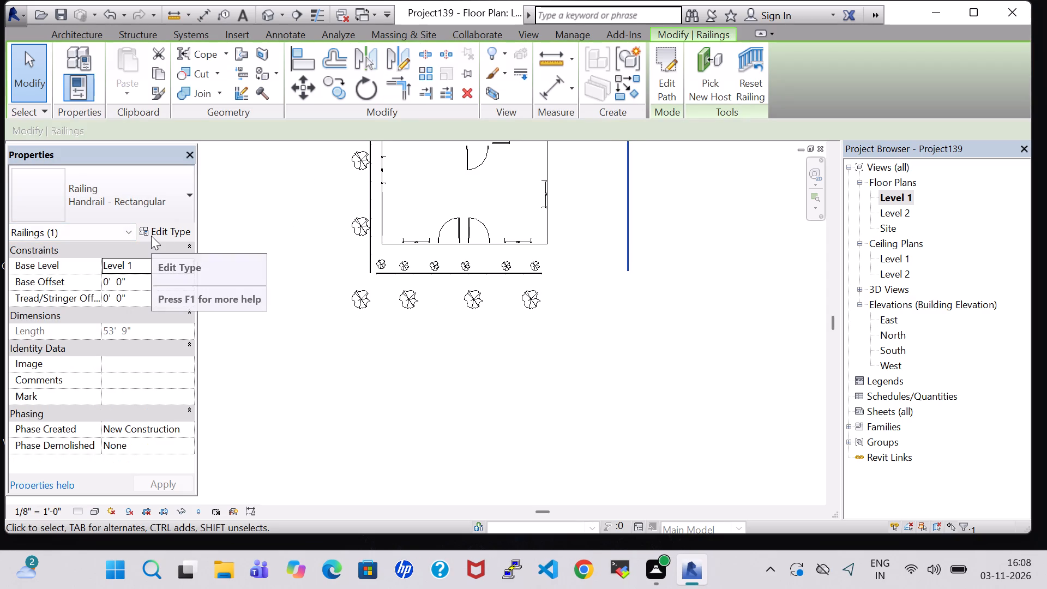
click(109, 285)
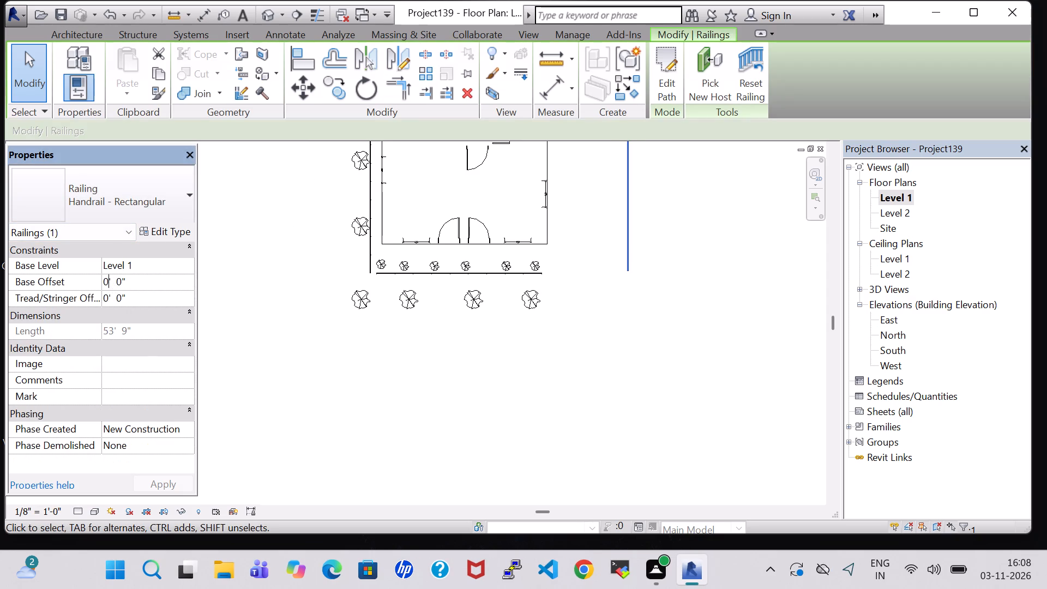
key(BackSpace)
text(11)
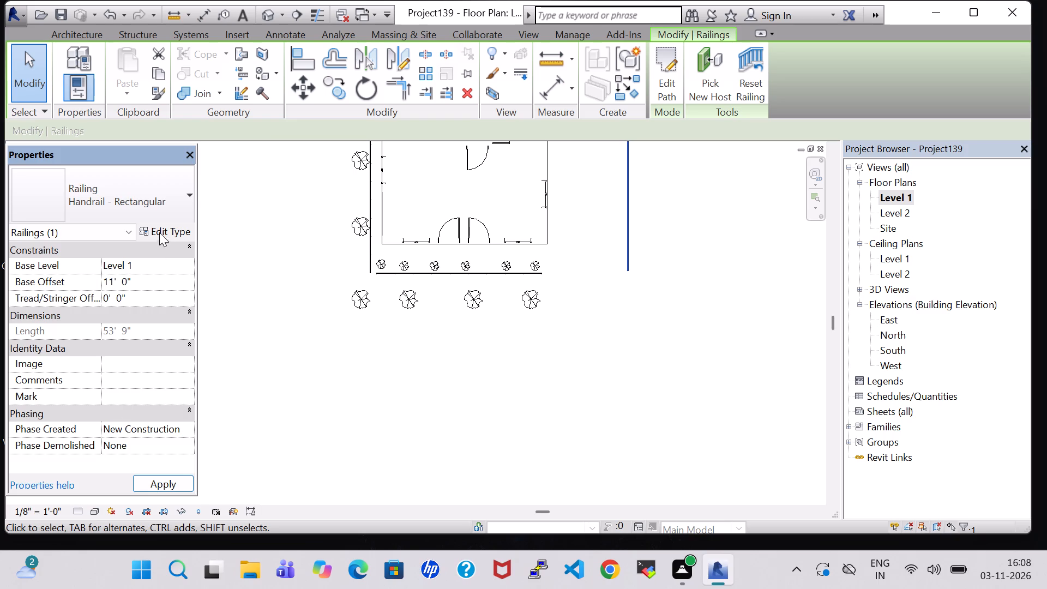
click(150, 196)
scroll(140, 260, up, 3)
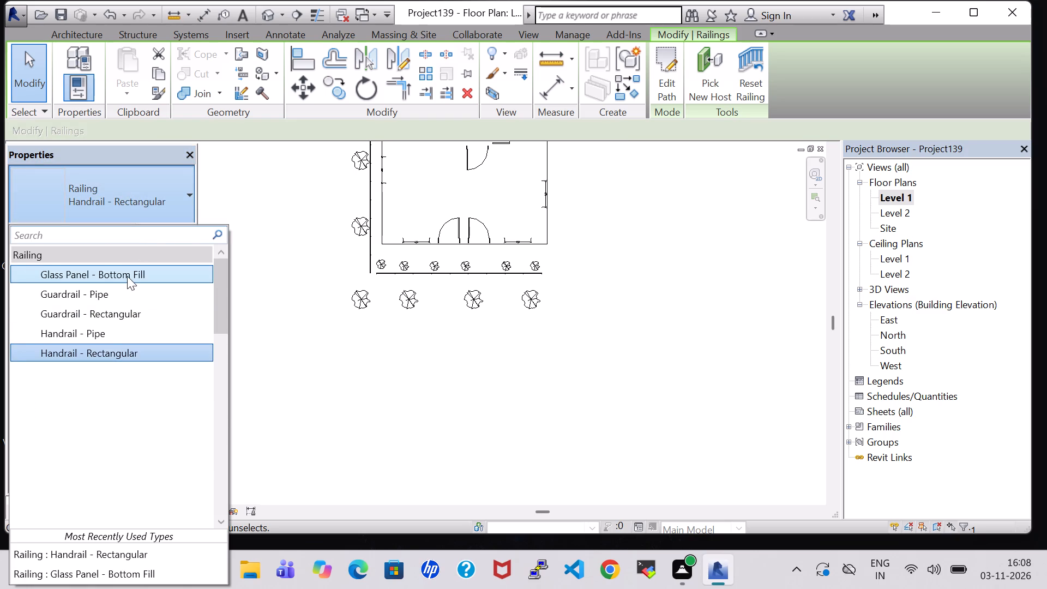
click(127, 276)
click(423, 425)
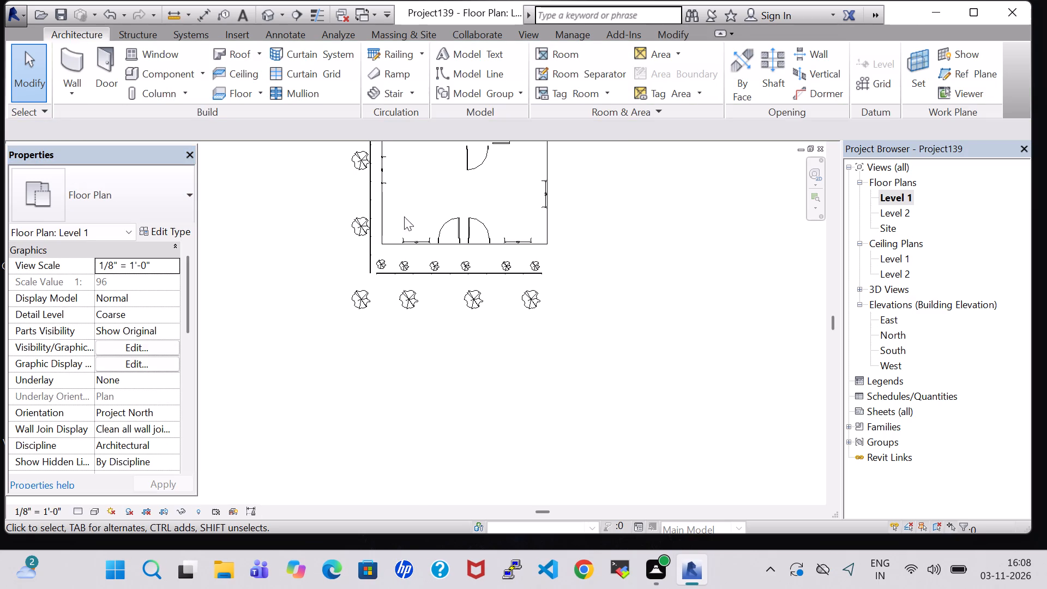
Examine the raised glass panel railings around the roof edges in 3D from several sides.
click(269, 9)
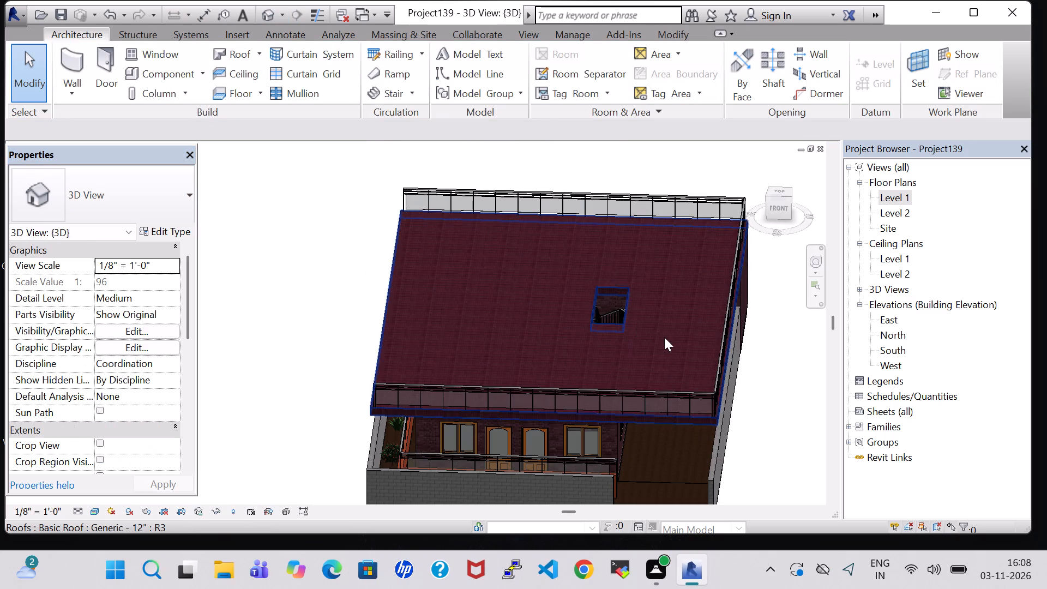
middle_drag(775, 434, 759, 314)
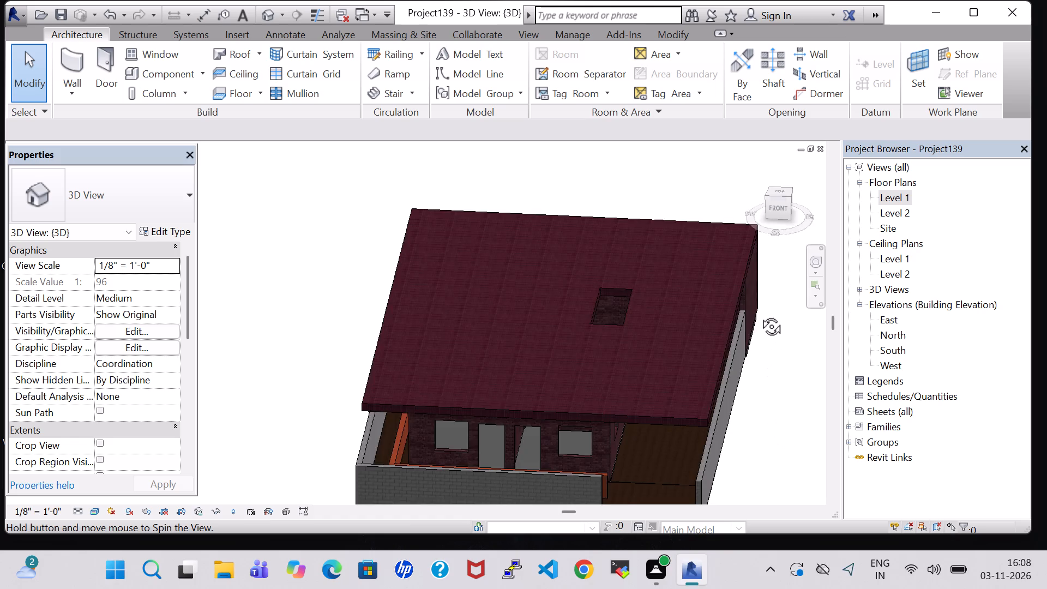
middle_drag(759, 314, 752, 289)
middle_drag(484, 255, 573, 307)
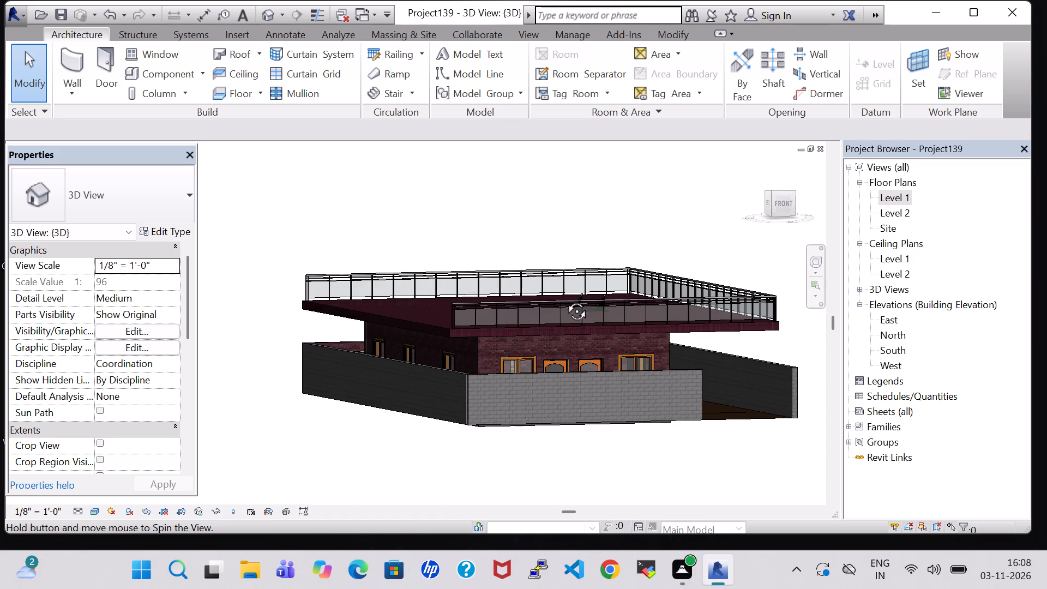
shift+middle_drag(488, 231, 507, 312)
middle_drag(516, 279, 477, 294)
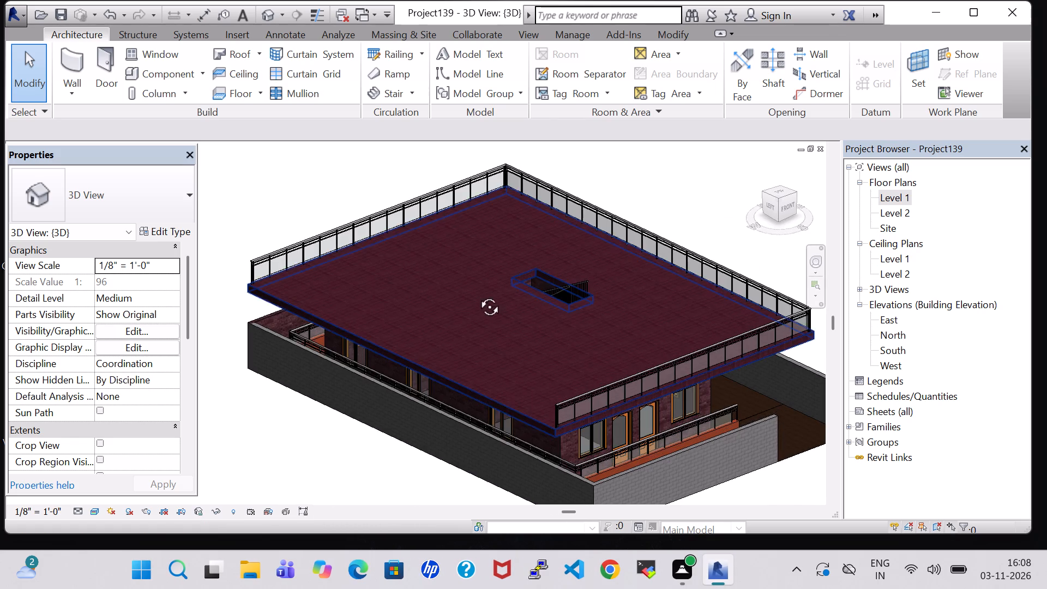
middle_drag(477, 294, 408, 303)
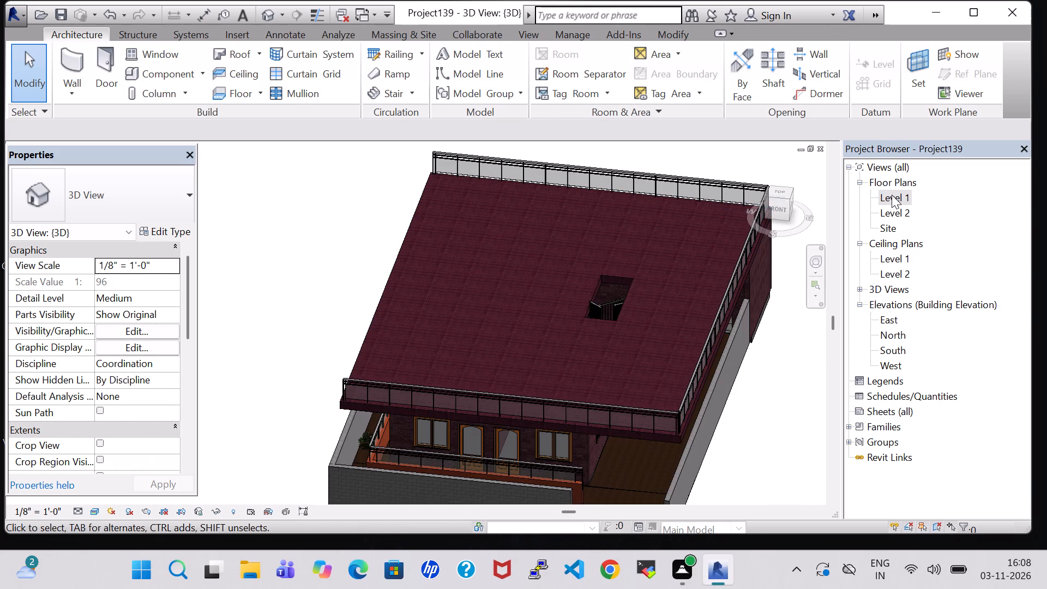
Open the Level 1 floor plan with the whole house plan in view.
double_click(892, 195)
scroll(502, 247, down, 1)
middle_drag(585, 223, 628, 370)
scroll(628, 370, down, 3)
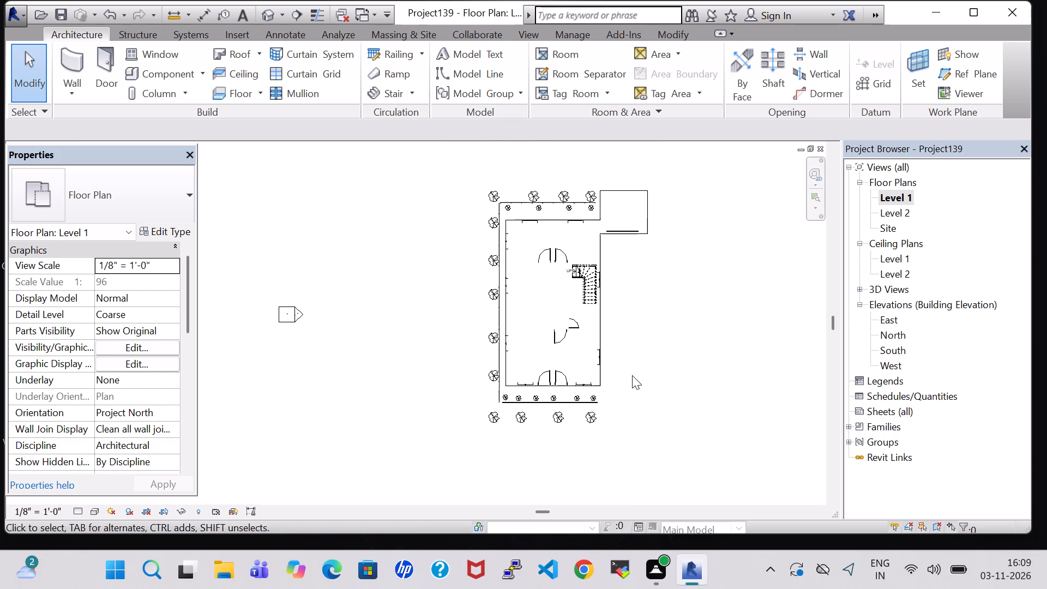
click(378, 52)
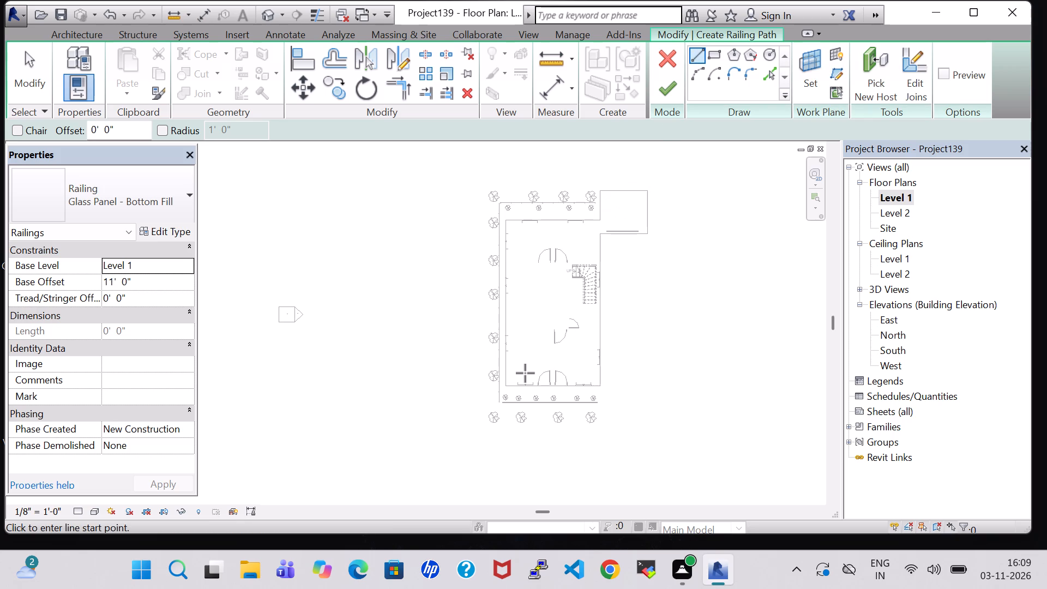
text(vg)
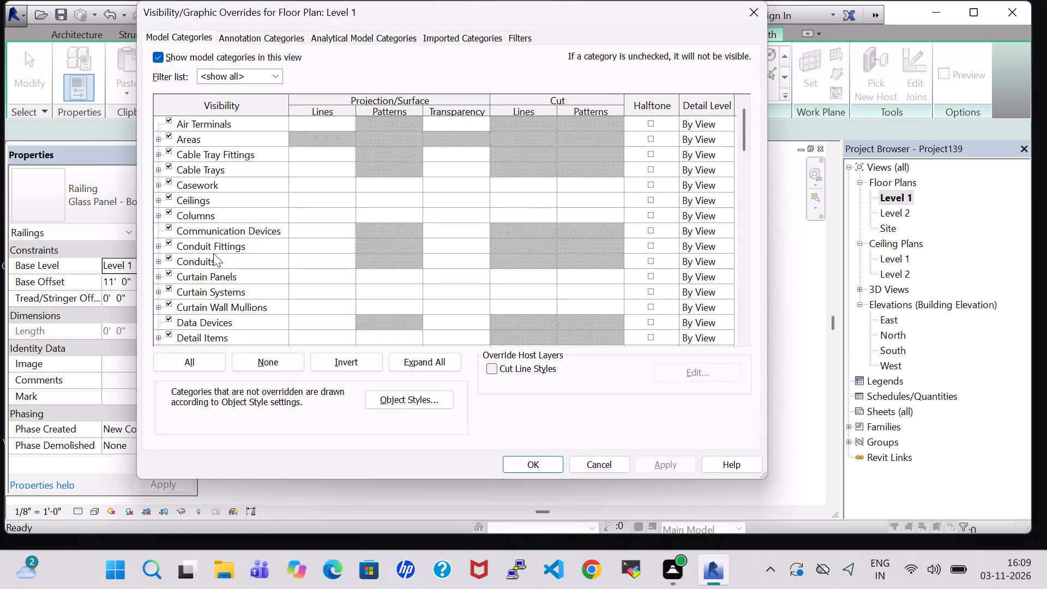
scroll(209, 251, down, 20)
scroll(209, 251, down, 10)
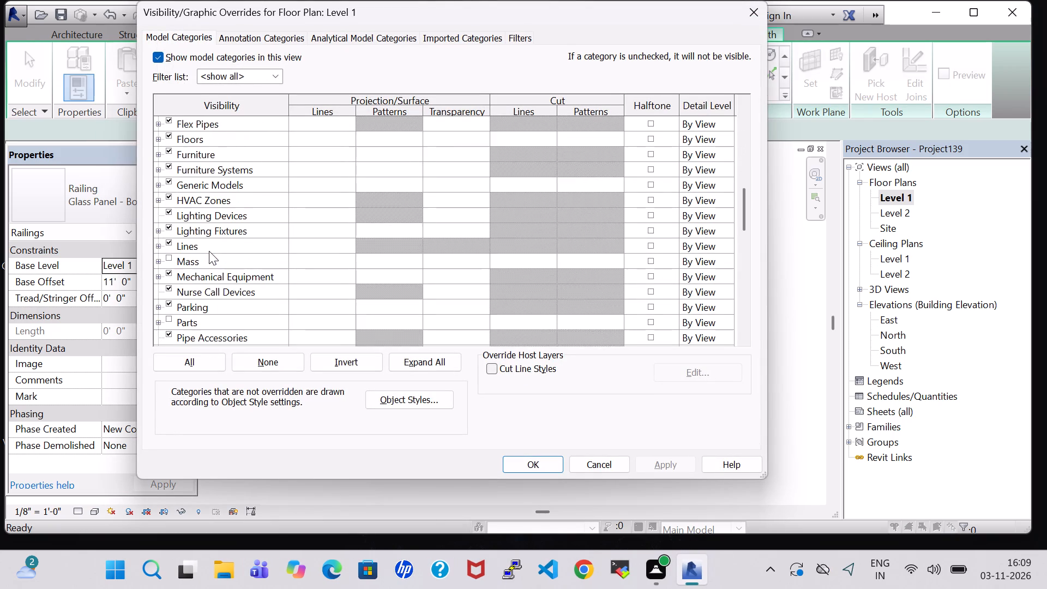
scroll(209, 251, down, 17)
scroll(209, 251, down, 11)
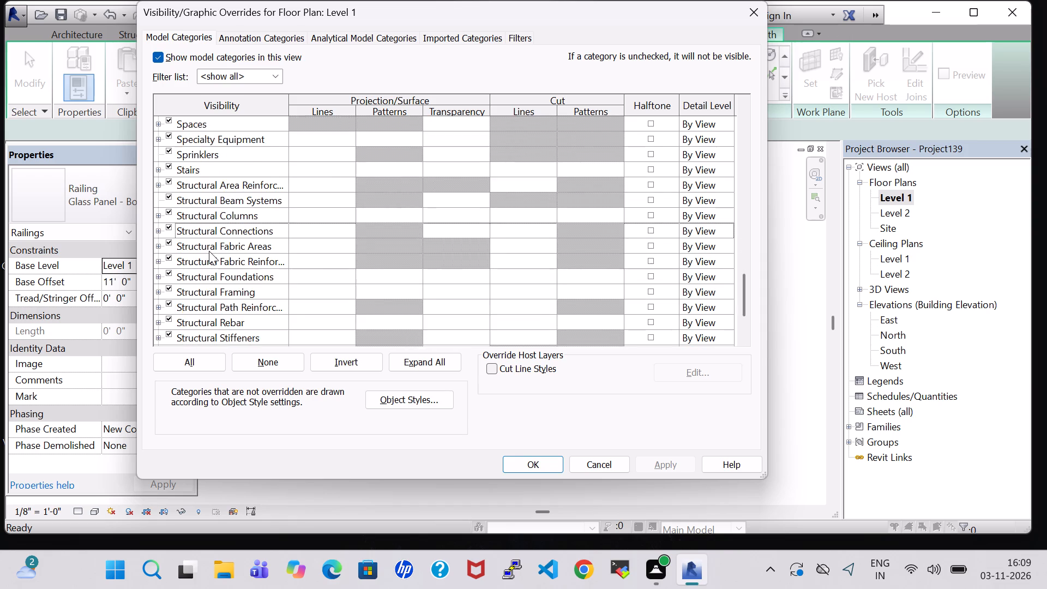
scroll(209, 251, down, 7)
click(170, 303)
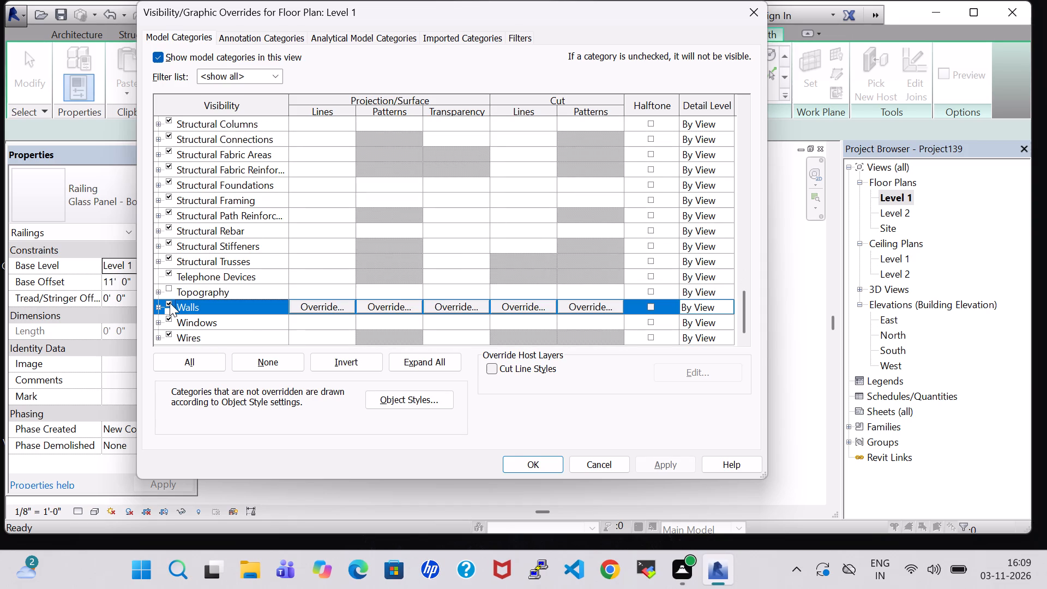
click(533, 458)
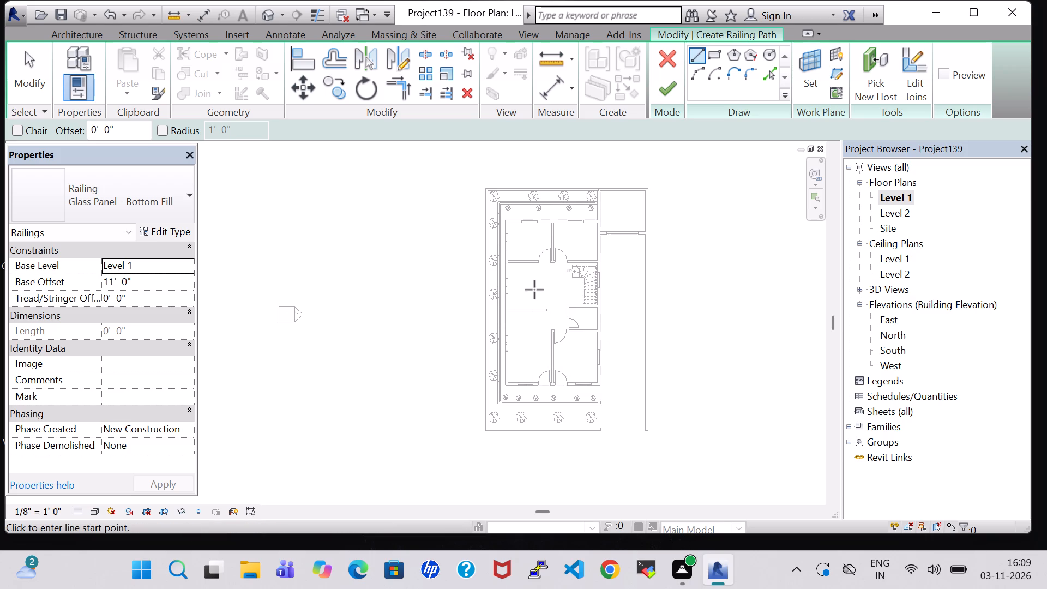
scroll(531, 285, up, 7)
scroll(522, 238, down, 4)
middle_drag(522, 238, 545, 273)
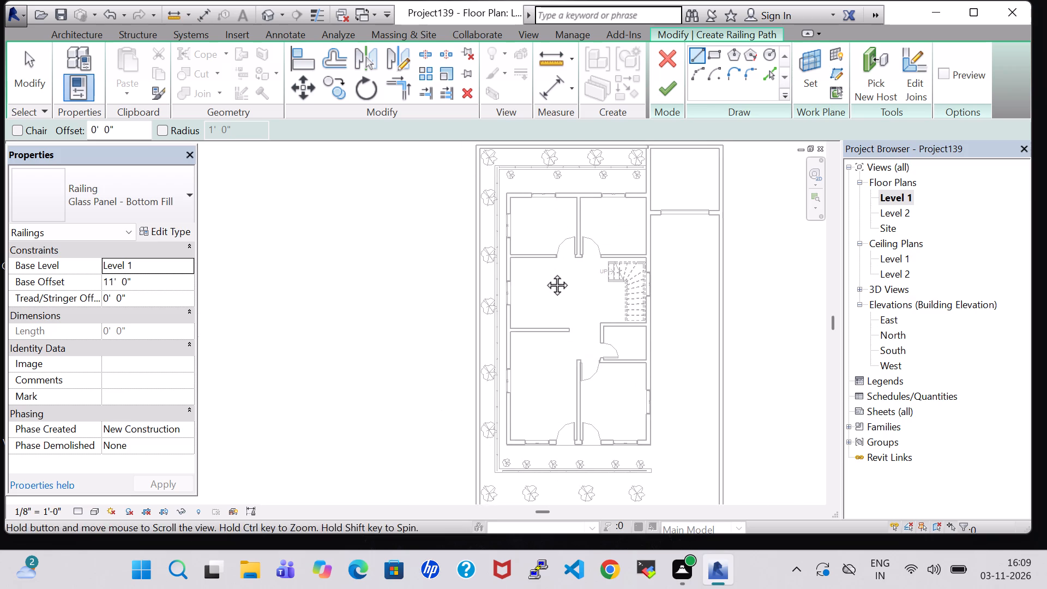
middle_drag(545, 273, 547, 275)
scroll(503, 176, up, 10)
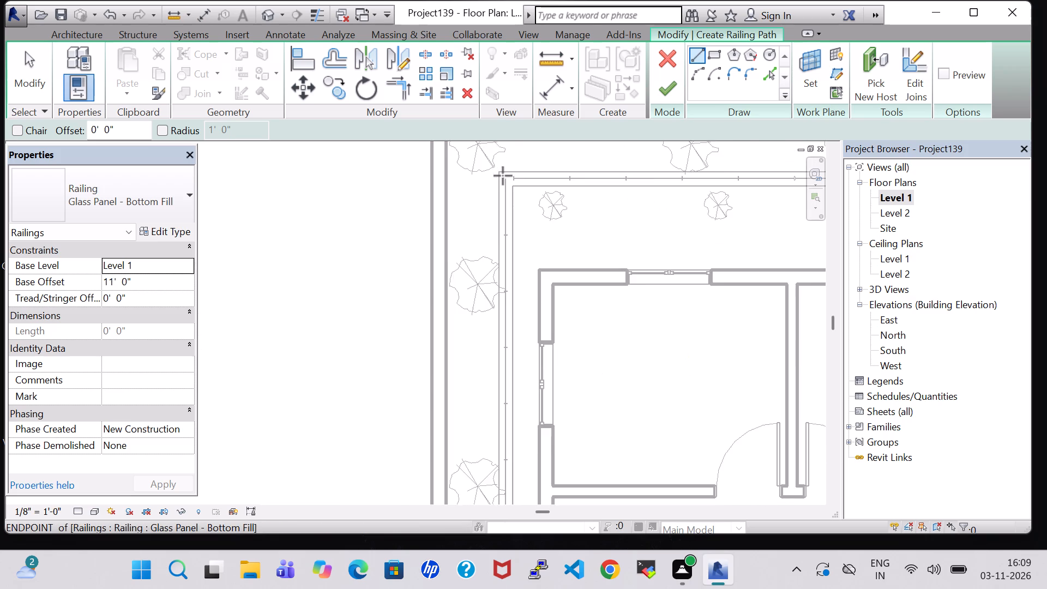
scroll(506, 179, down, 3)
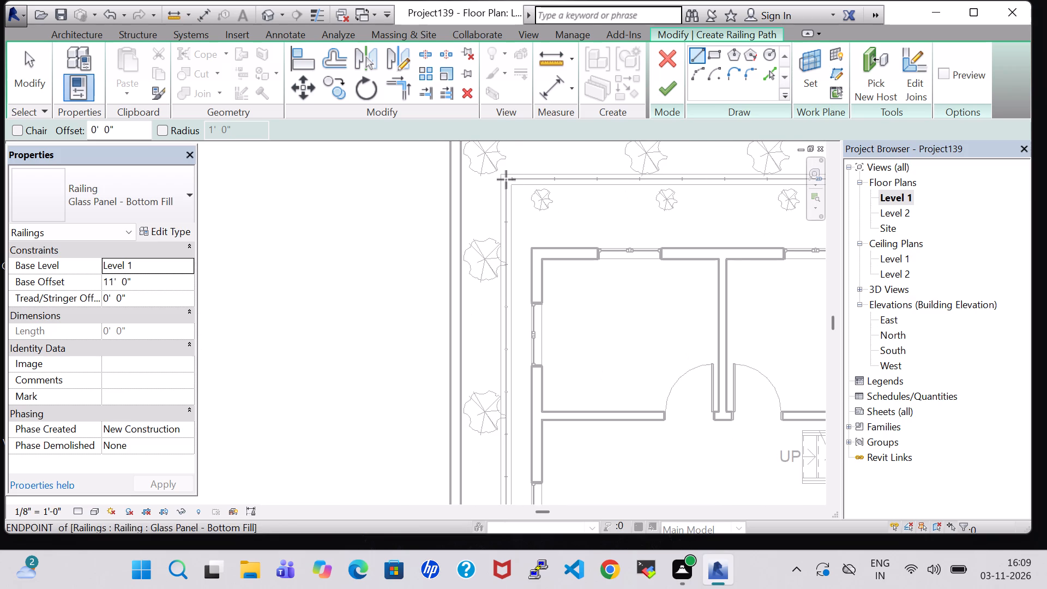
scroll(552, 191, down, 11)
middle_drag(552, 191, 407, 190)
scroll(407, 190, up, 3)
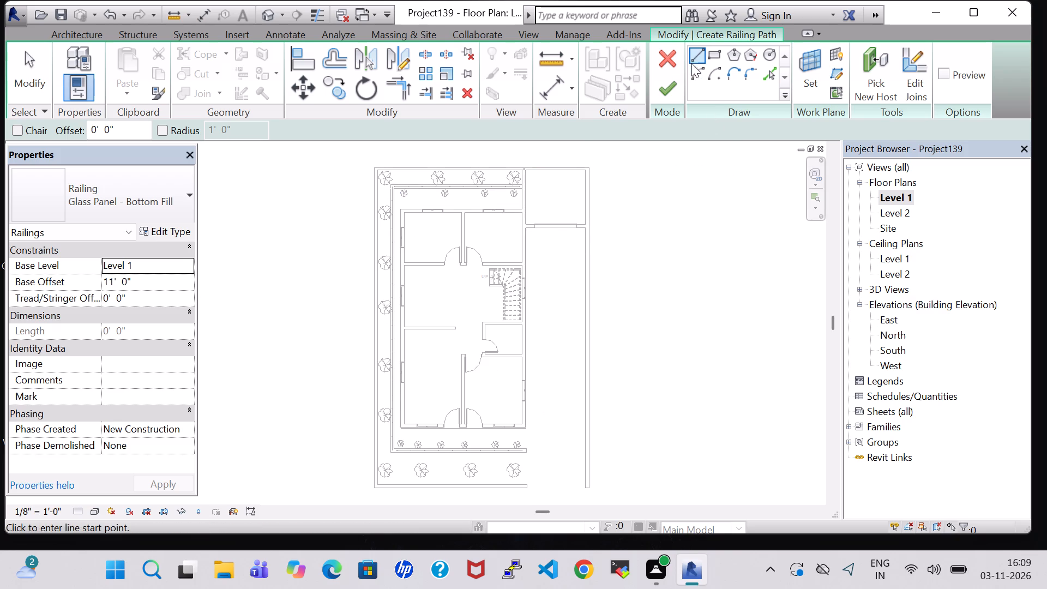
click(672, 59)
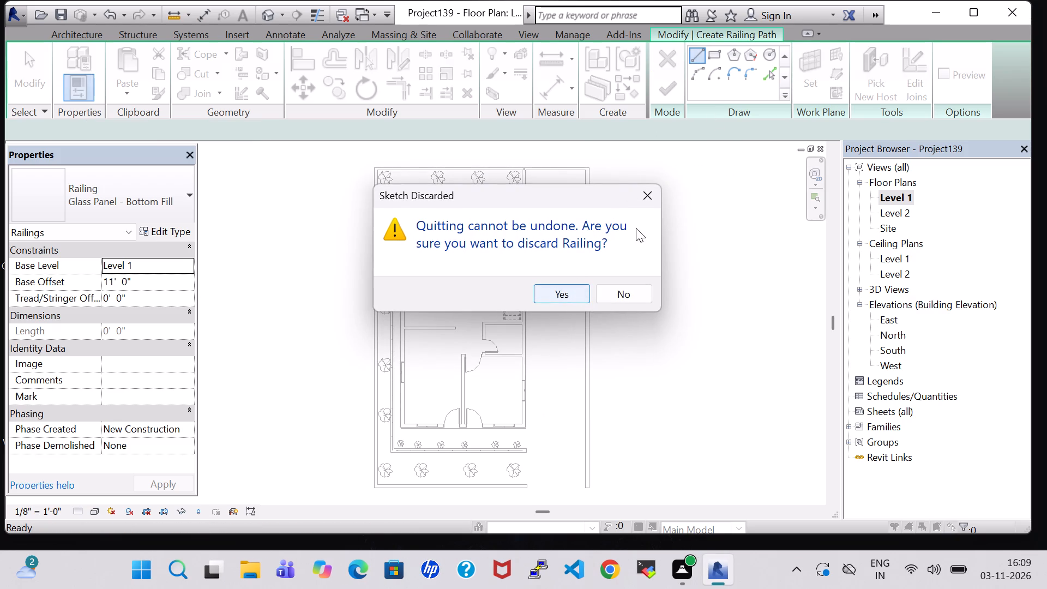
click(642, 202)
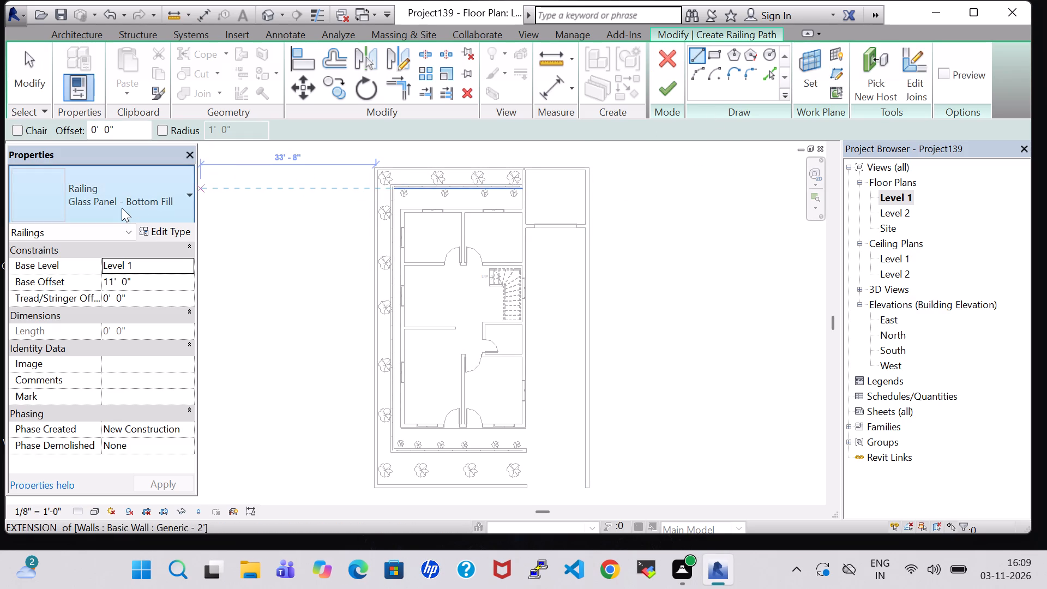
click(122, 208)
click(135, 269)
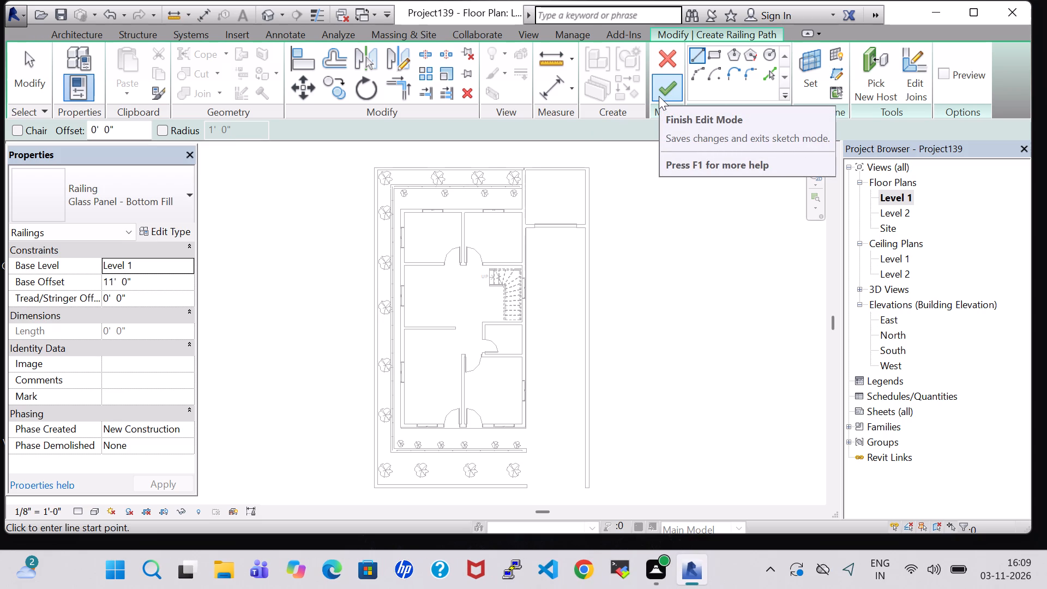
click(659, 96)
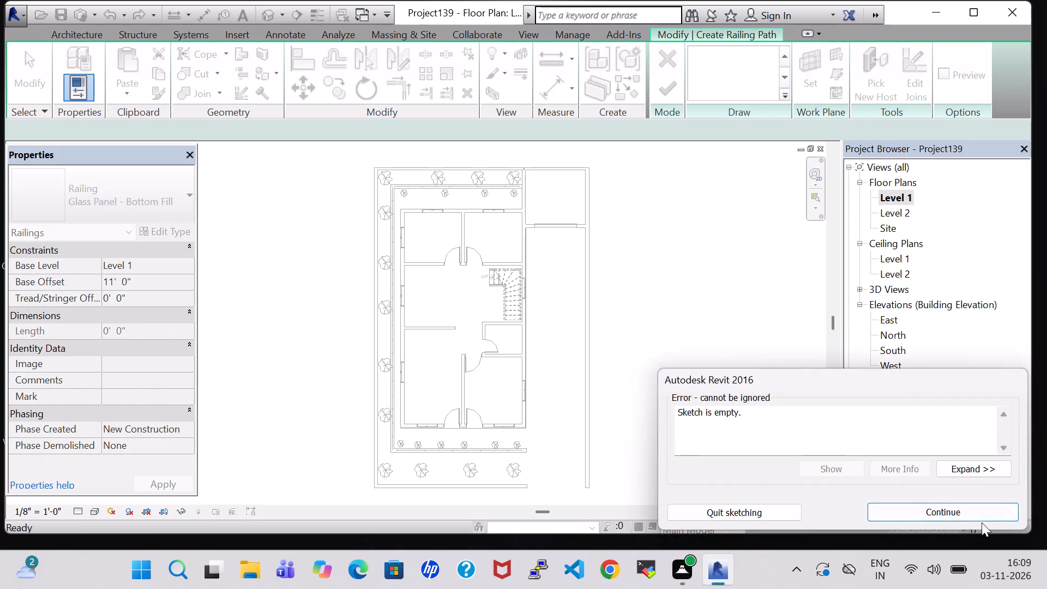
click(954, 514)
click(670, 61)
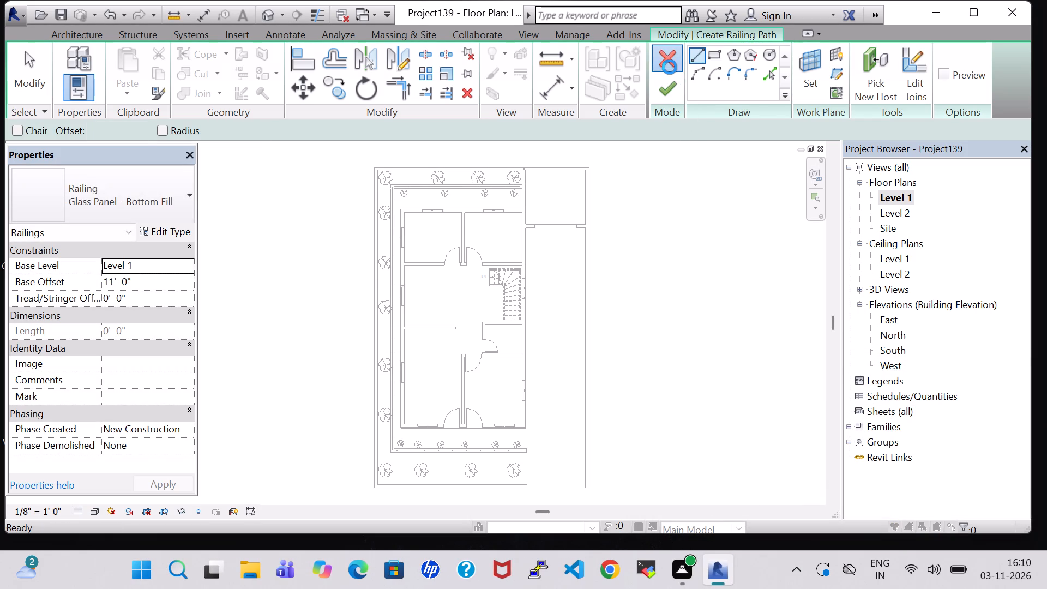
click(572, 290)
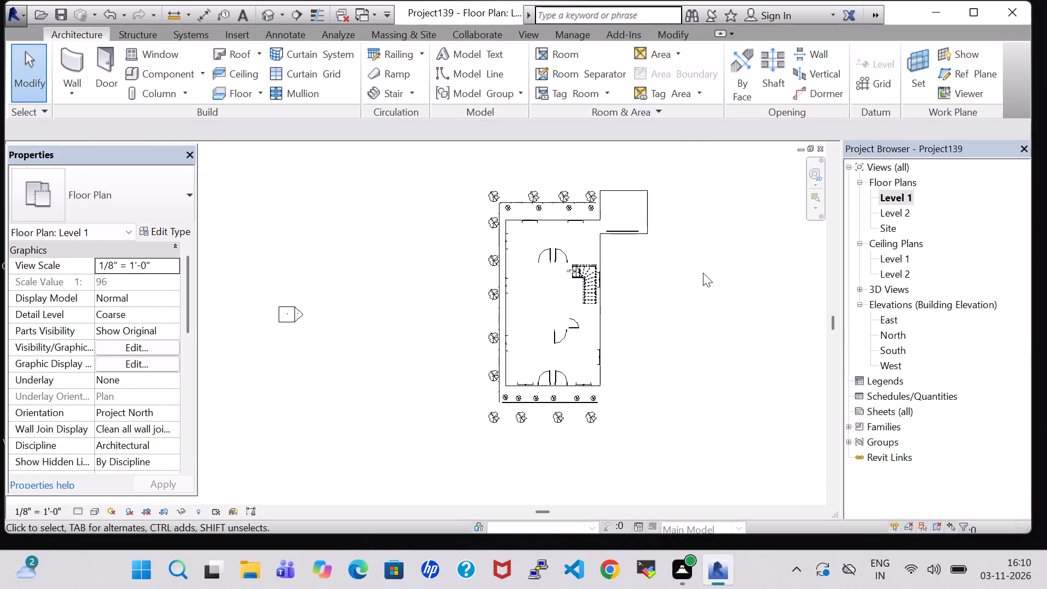
Turn the Walls model category back on in the Level 1 floor plan's visibility overrides.
text(vg)
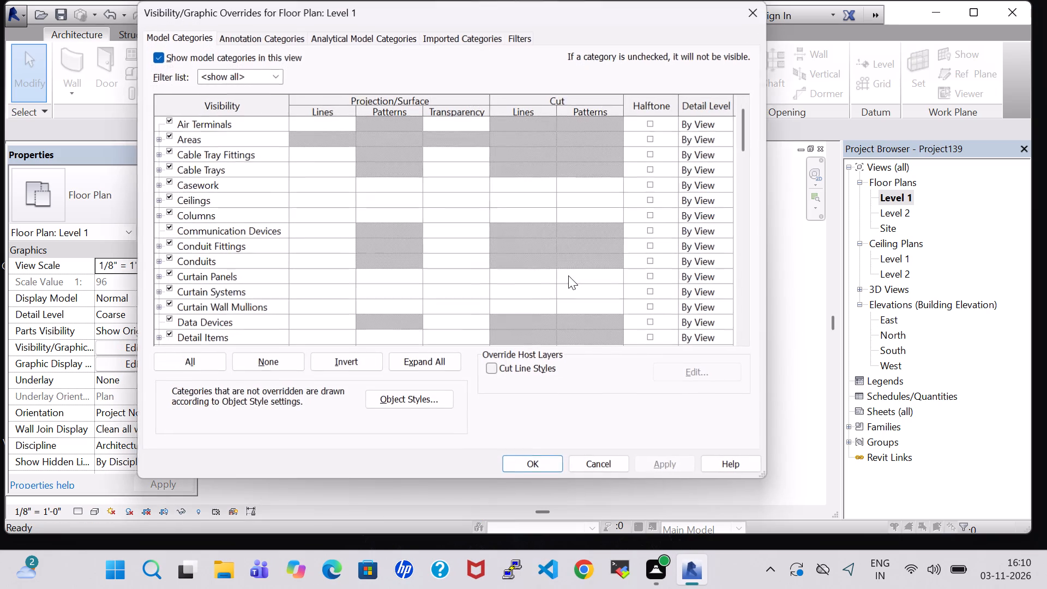
key(w)
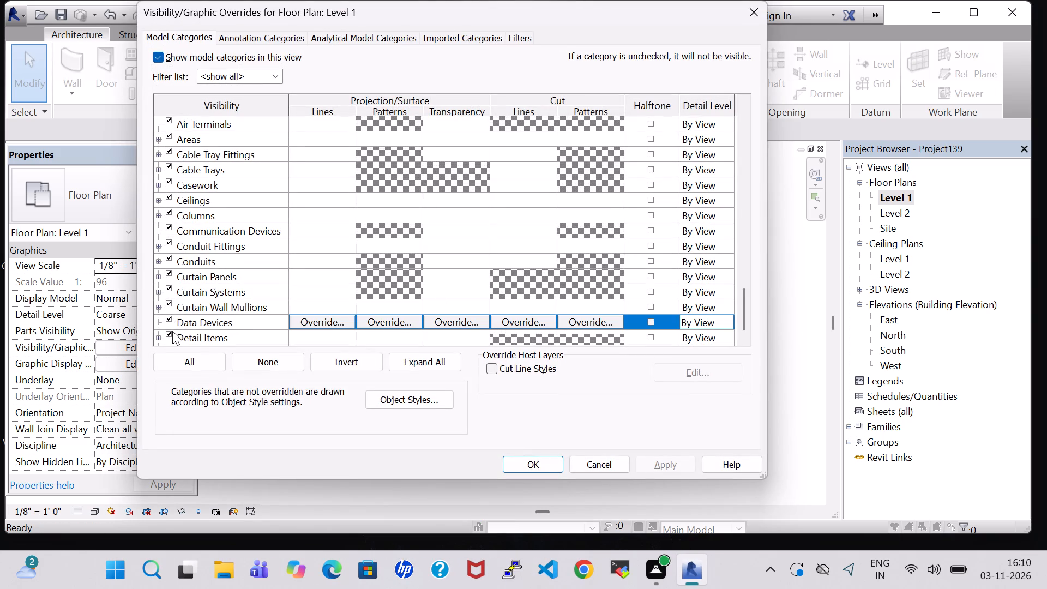
click(168, 320)
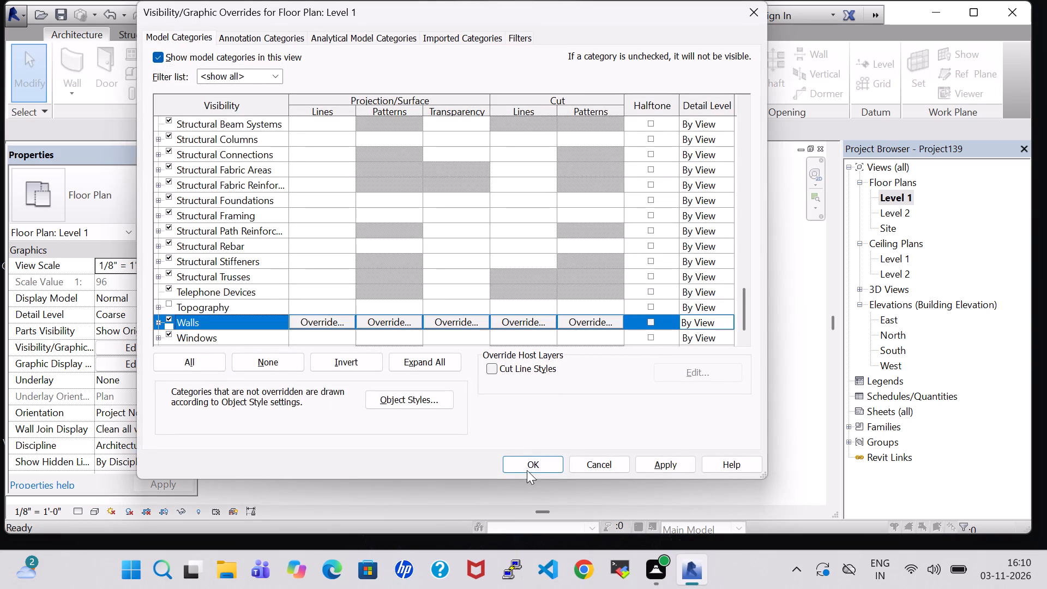
click(526, 464)
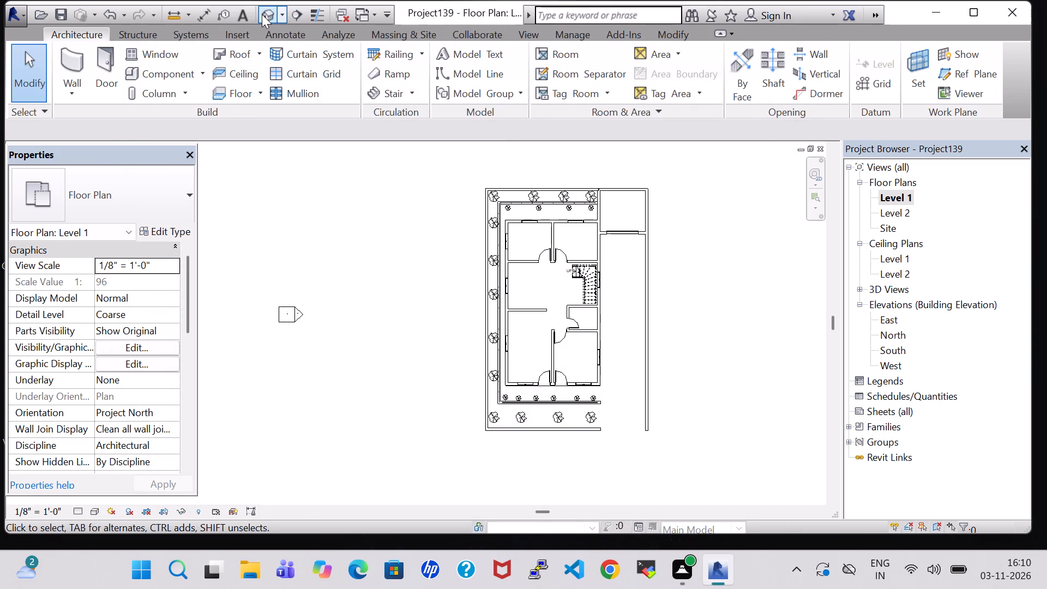
Examine the roof edges in 3D from above and from the front to find where a railing is still missing.
click(262, 14)
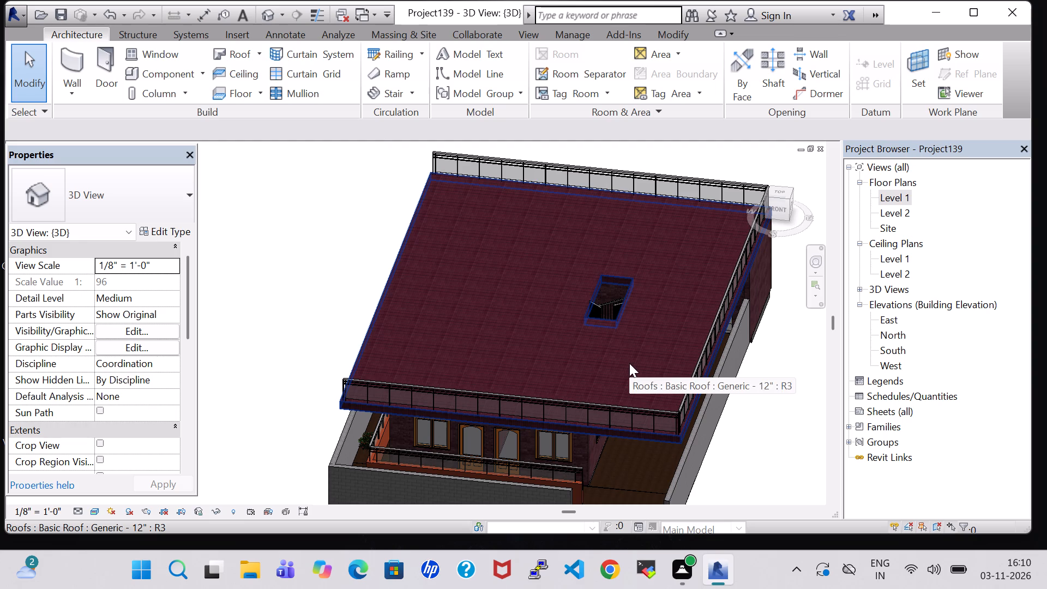
middle_drag(560, 283, 578, 293)
shift+scroll(562, 284, up, 1)
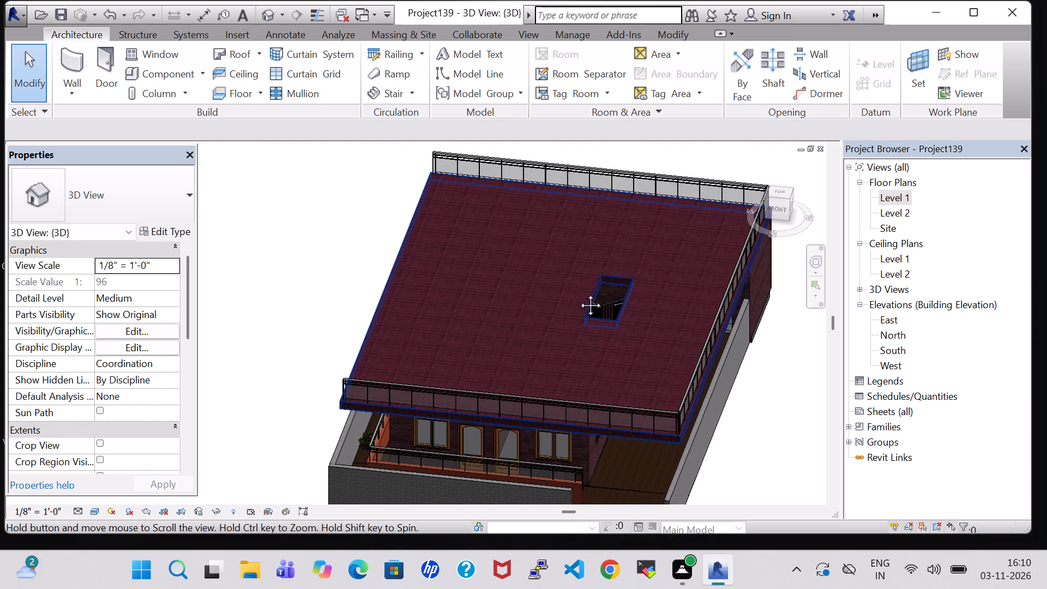
middle_drag(578, 293, 621, 315)
shift+middle_drag(605, 307, 580, 183)
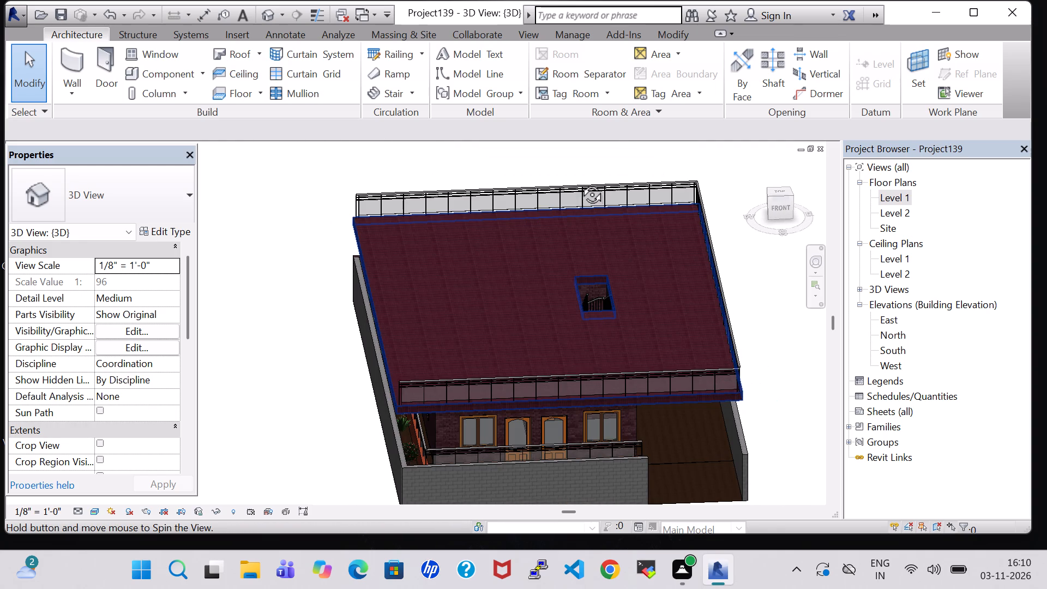
shift+middle_drag(557, 312, 541, 250)
shift+scroll(540, 292, up, 1)
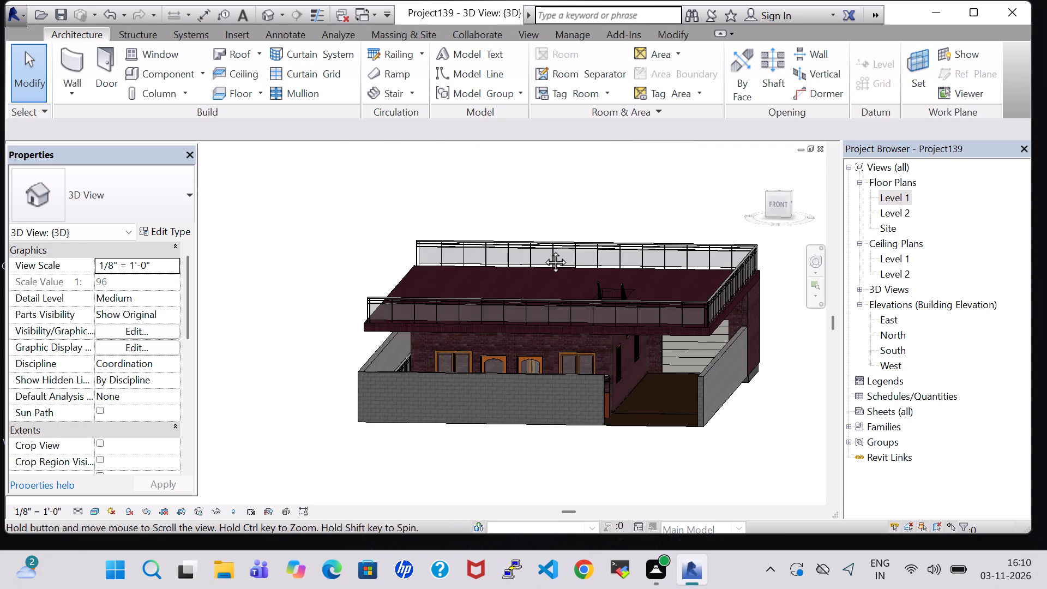
scroll(545, 250, up, 4)
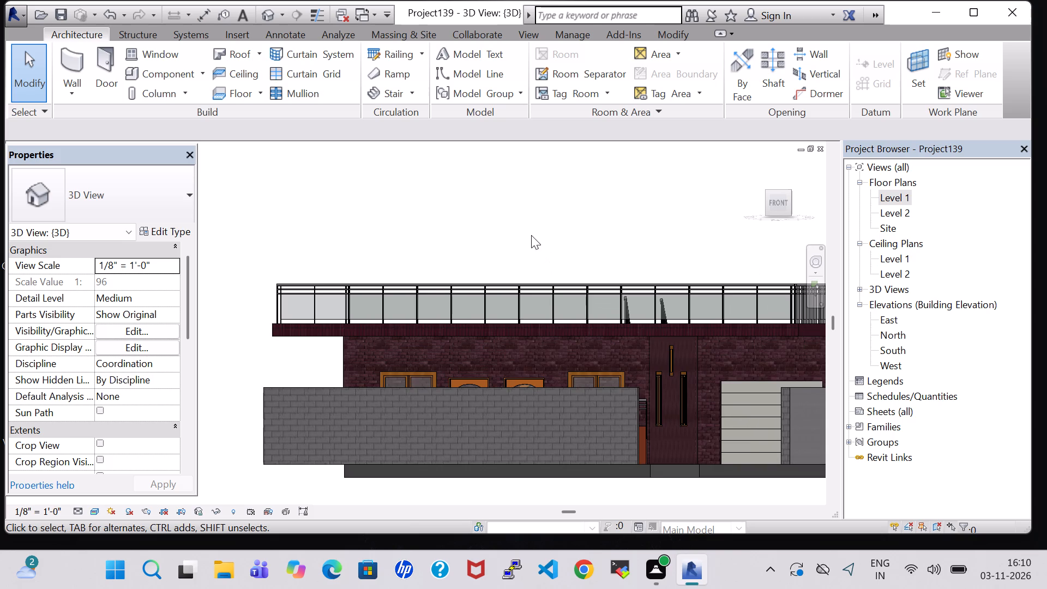
scroll(523, 231, up, 2)
shift+middle_drag(521, 231, 523, 319)
scroll(525, 312, down, 5)
middle_drag(522, 303, 538, 320)
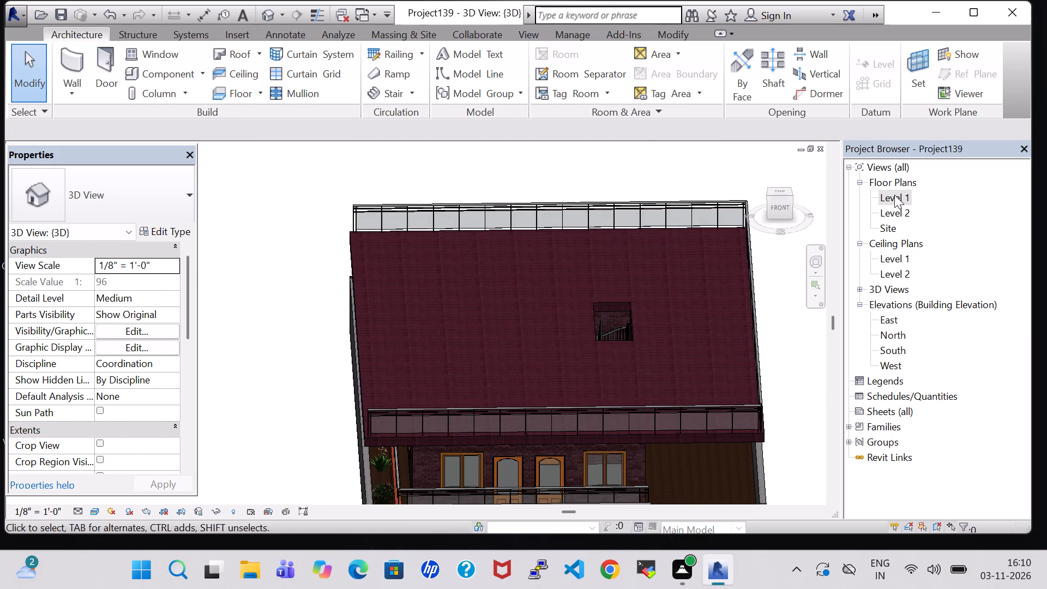
Open the Level 1 floor plan and start a new railing path sketch near the house's northwest corner.
double_click(894, 195)
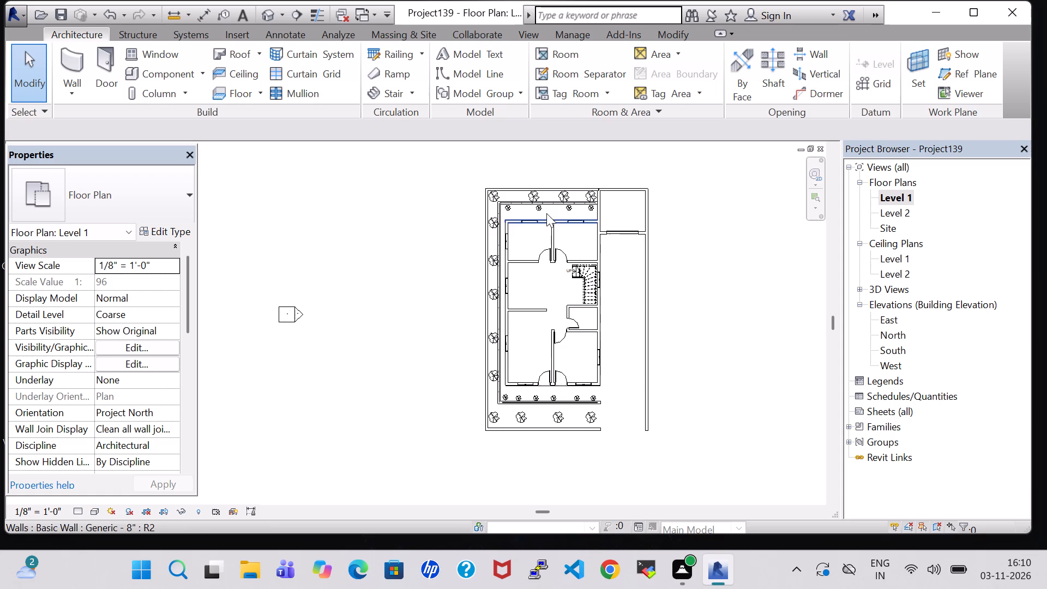
scroll(546, 213, up, 7)
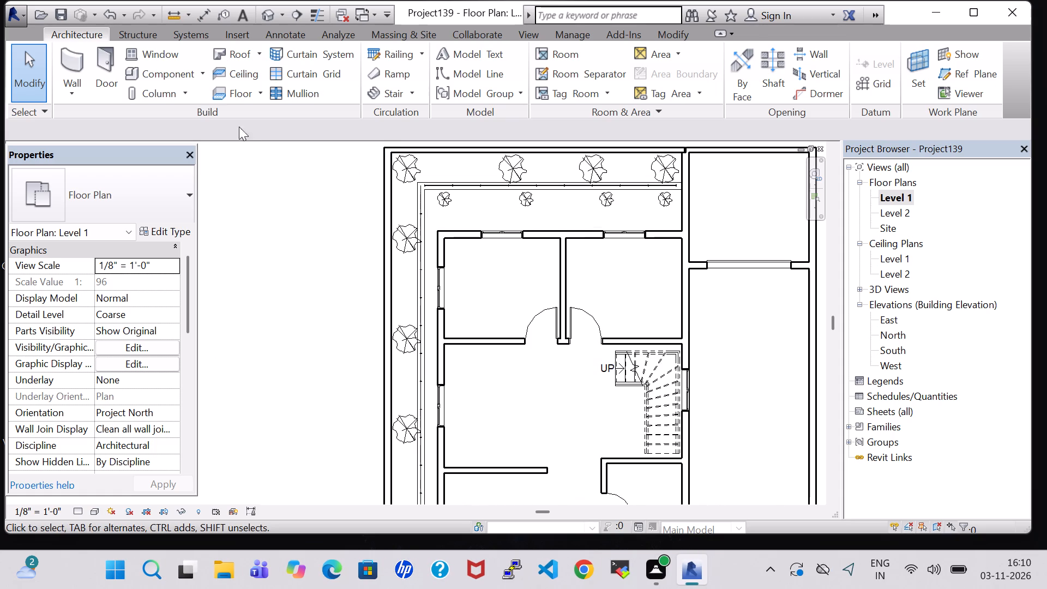
click(377, 61)
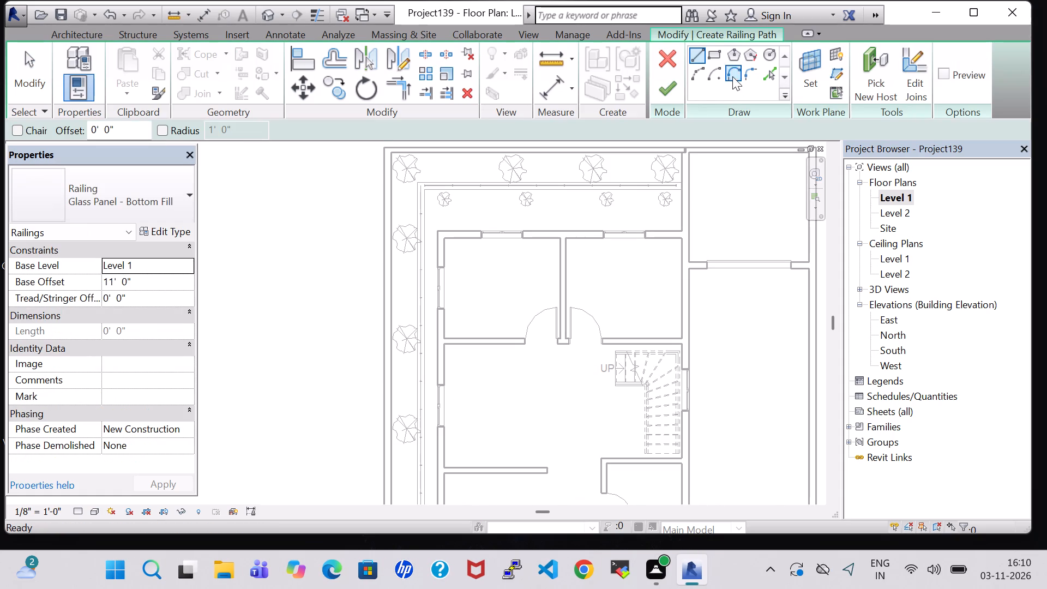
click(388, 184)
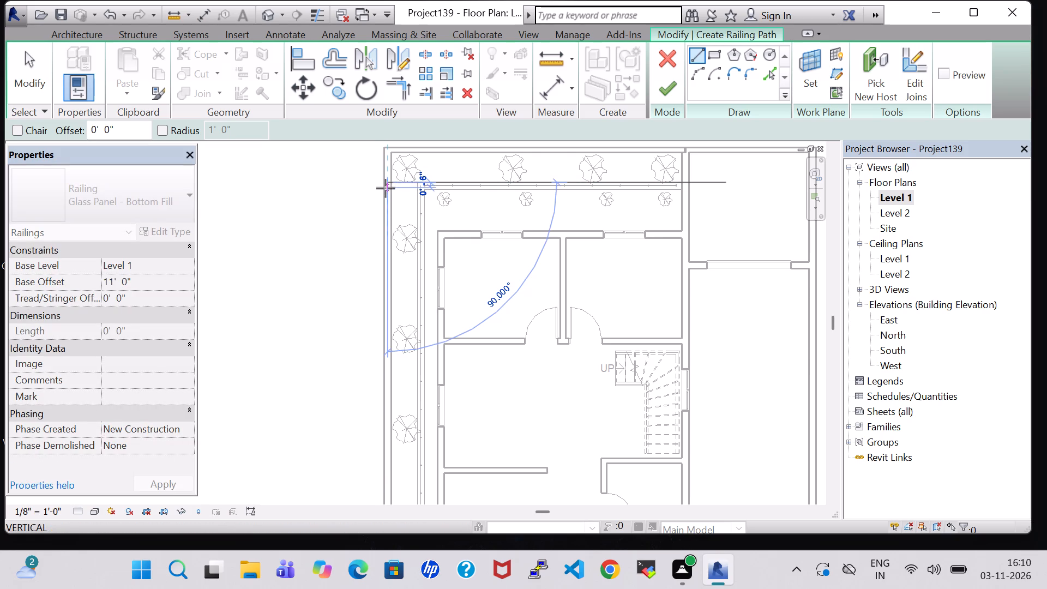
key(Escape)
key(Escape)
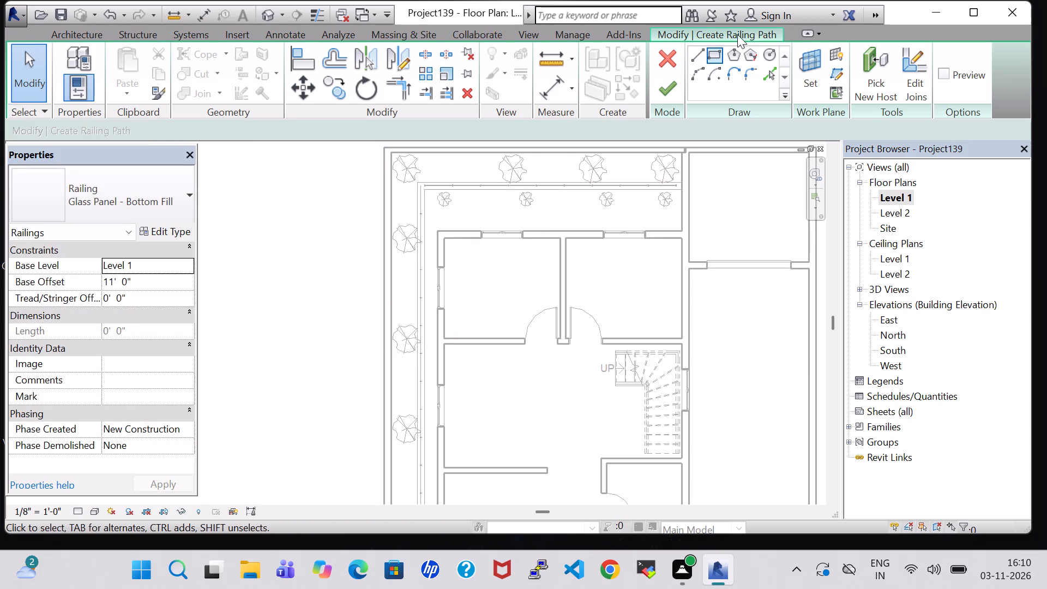
Draw a Glass Panel - Bottom Fill railing along the west boundary wall's centerline, from its north corner to the line of the 2' wall south of the house.
click(699, 53)
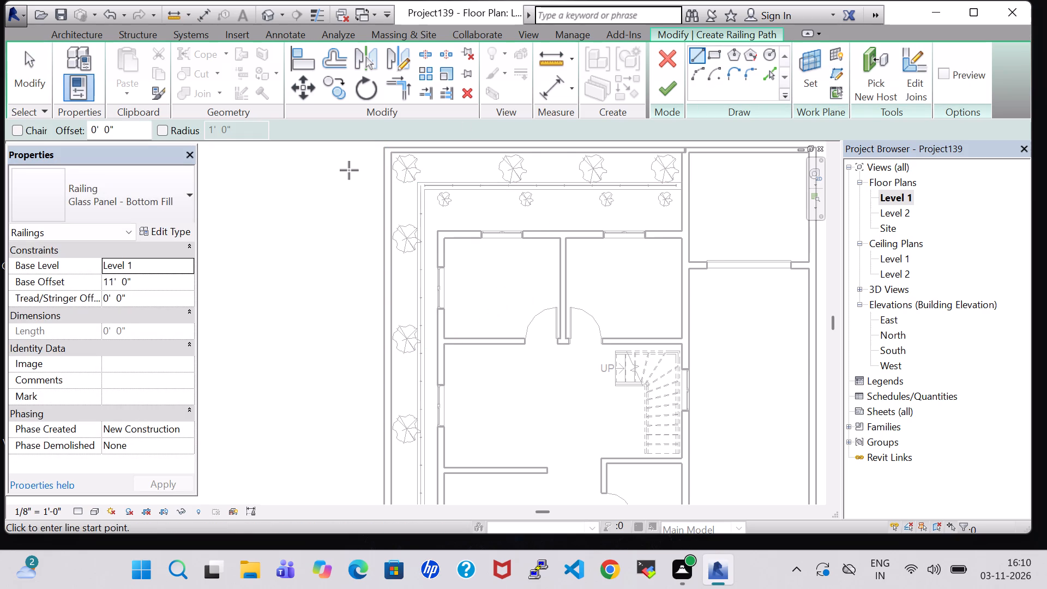
scroll(351, 171, up, 6)
middle_drag(351, 172, 336, 331)
scroll(351, 189, up, 1)
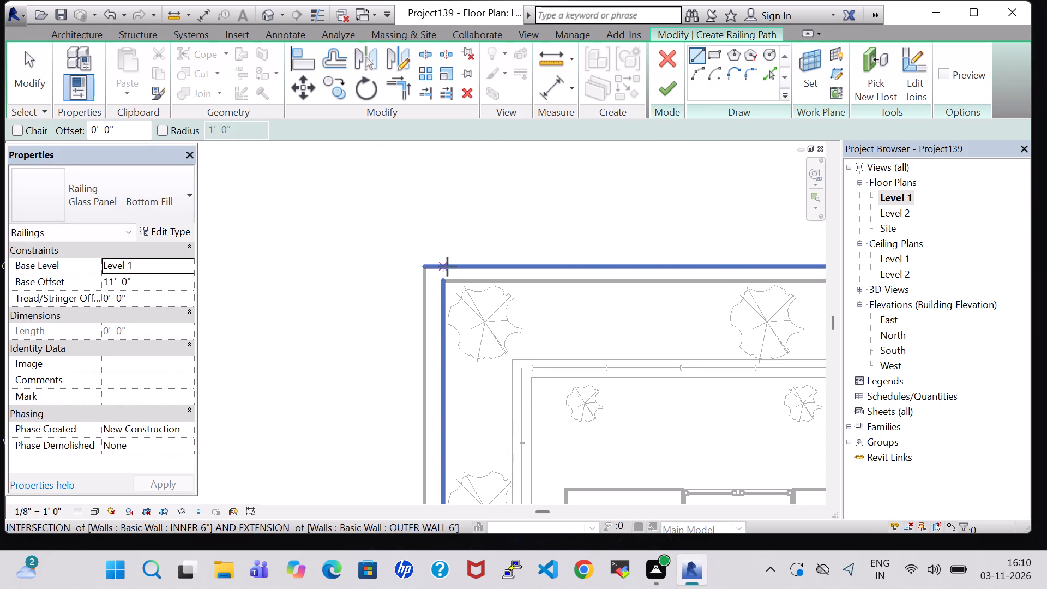
click(435, 274)
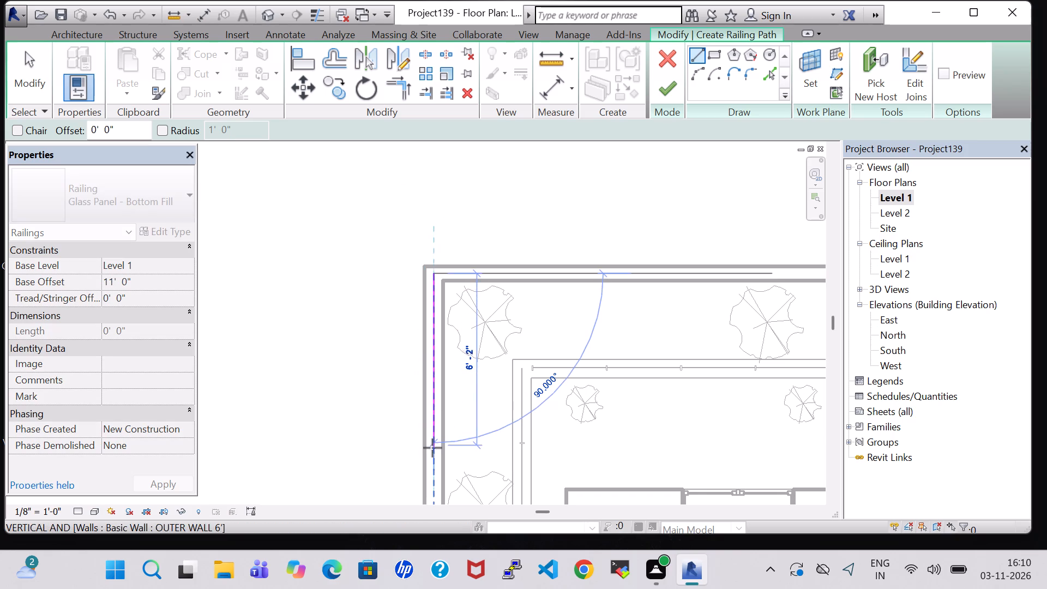
middle_drag(432, 448, 482, 147)
middle_drag(482, 385, 499, 97)
middle_drag(494, 424, 558, 119)
scroll(492, 426, up, 1)
middle_drag(559, 456, 557, 458)
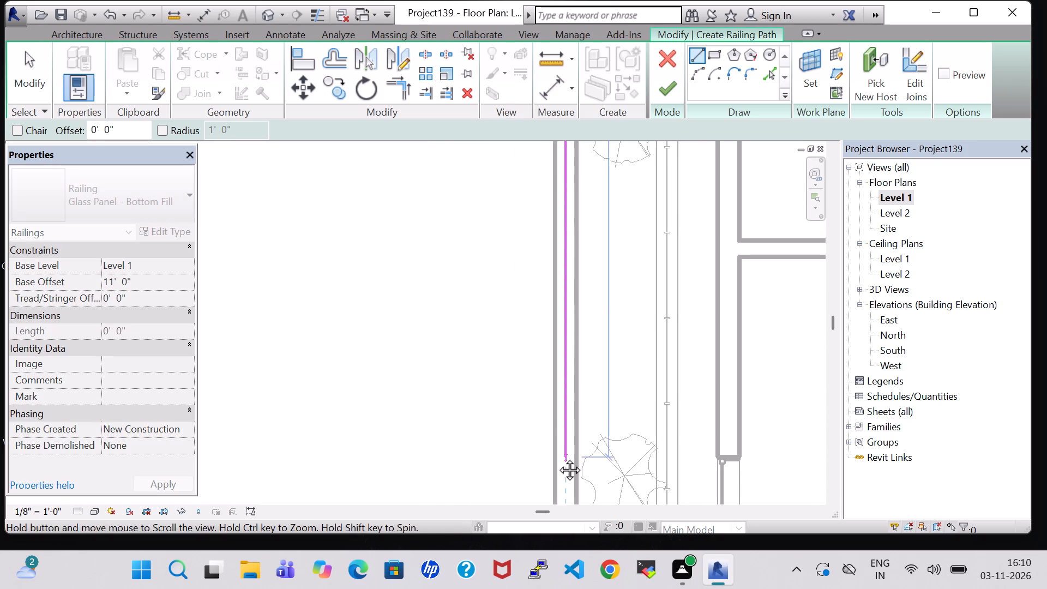
middle_drag(557, 458, 567, 125)
scroll(576, 294, down, 4)
middle_drag(573, 315, 572, 100)
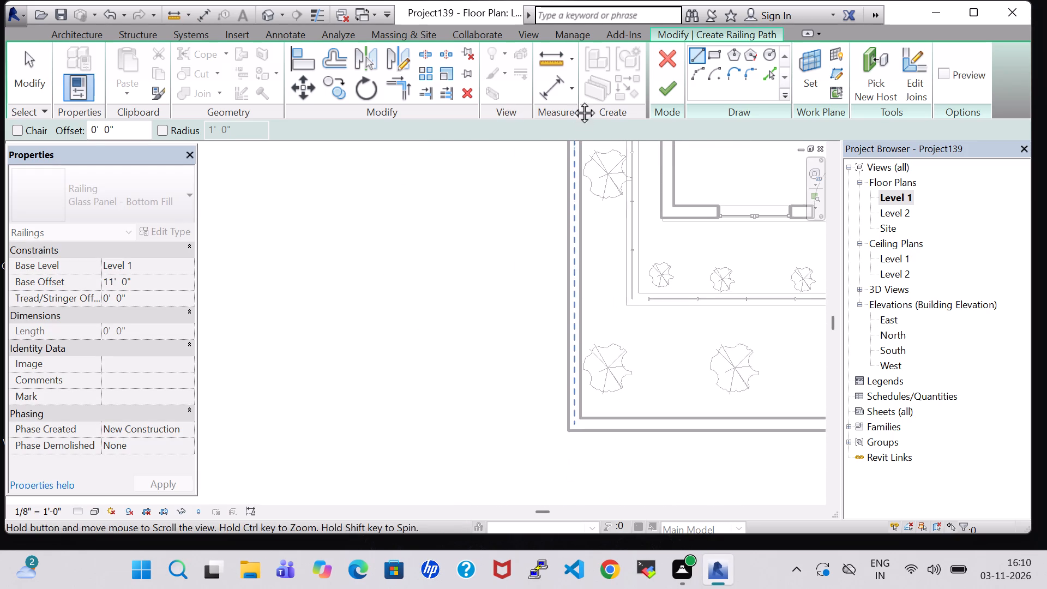
middle_drag(572, 100, 572, 100)
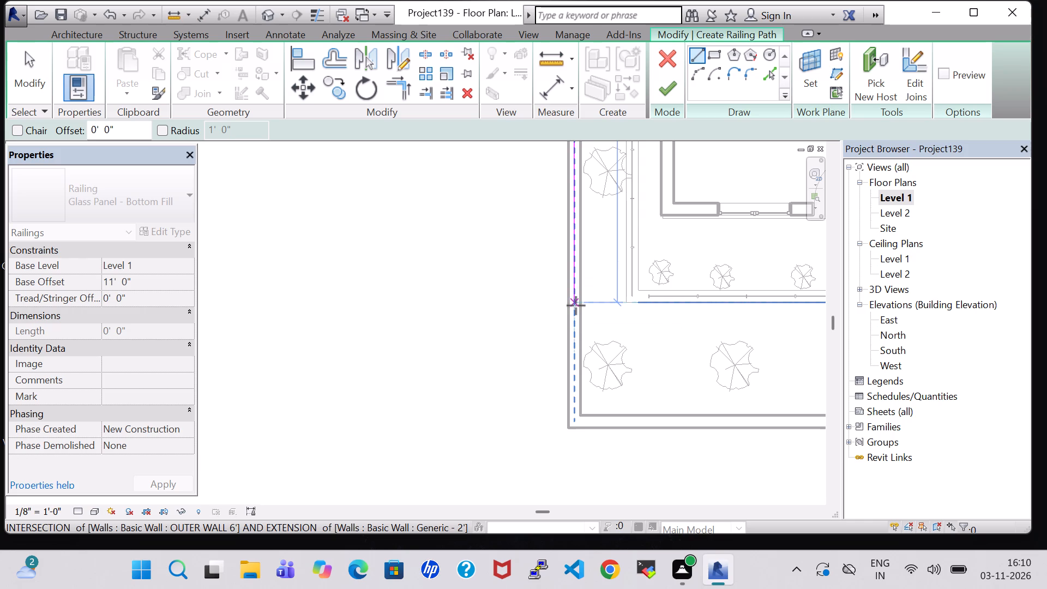
click(575, 300)
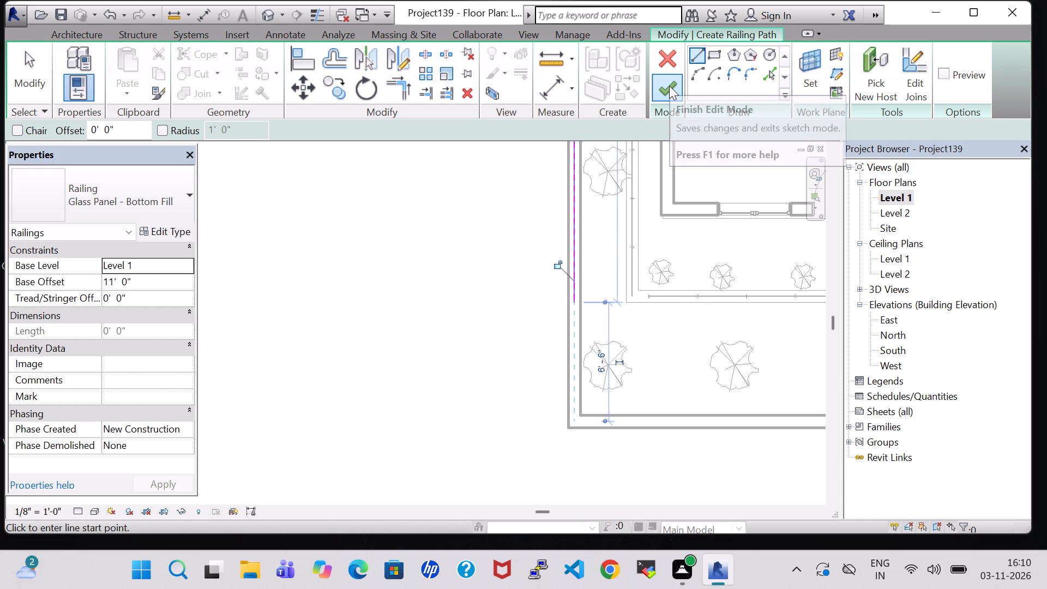
click(150, 193)
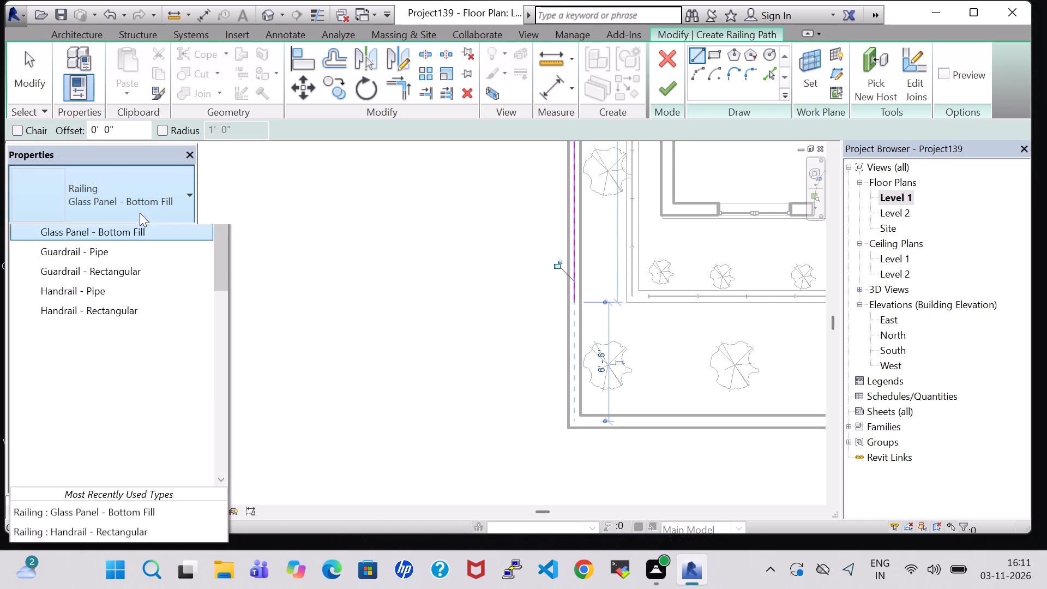
click(135, 270)
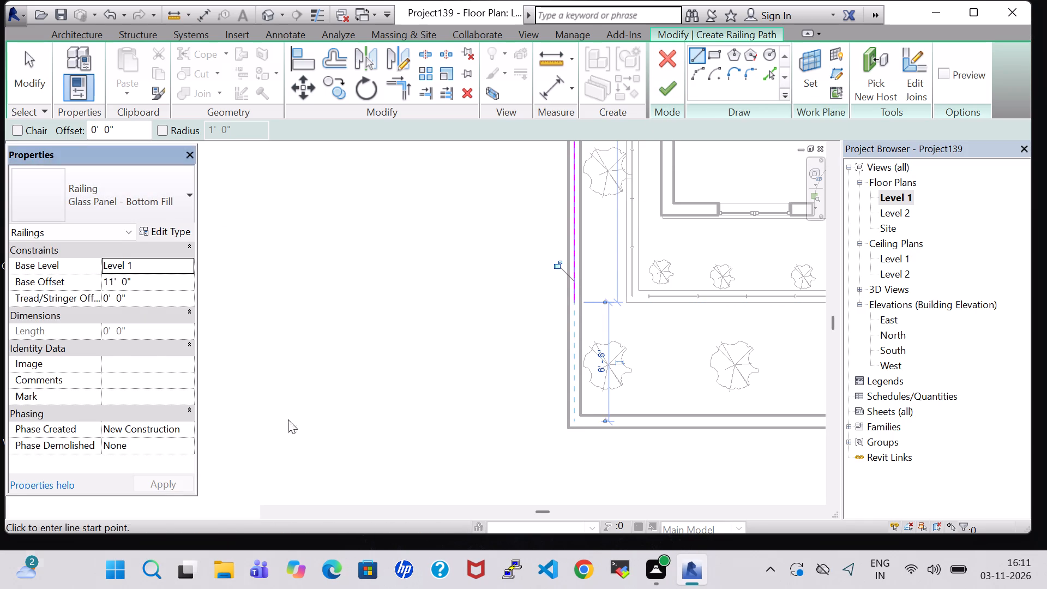
click(669, 93)
Examine the glass panel railings along all the roof edges in 3D, from above and from the front.
click(270, 13)
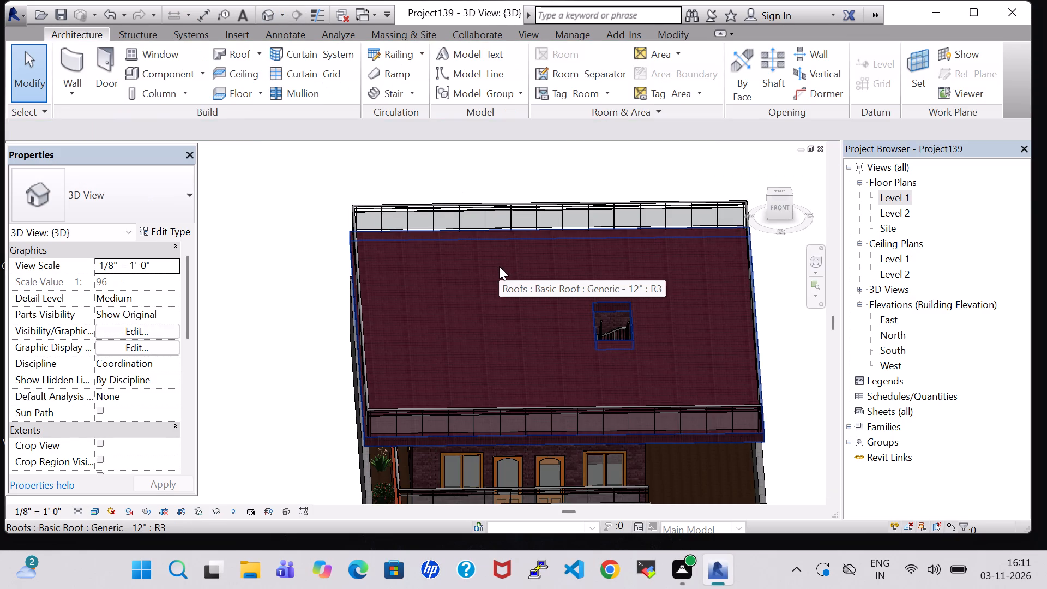
shift+middle_drag(502, 396, 487, 344)
shift+scroll(488, 380, up, 1)
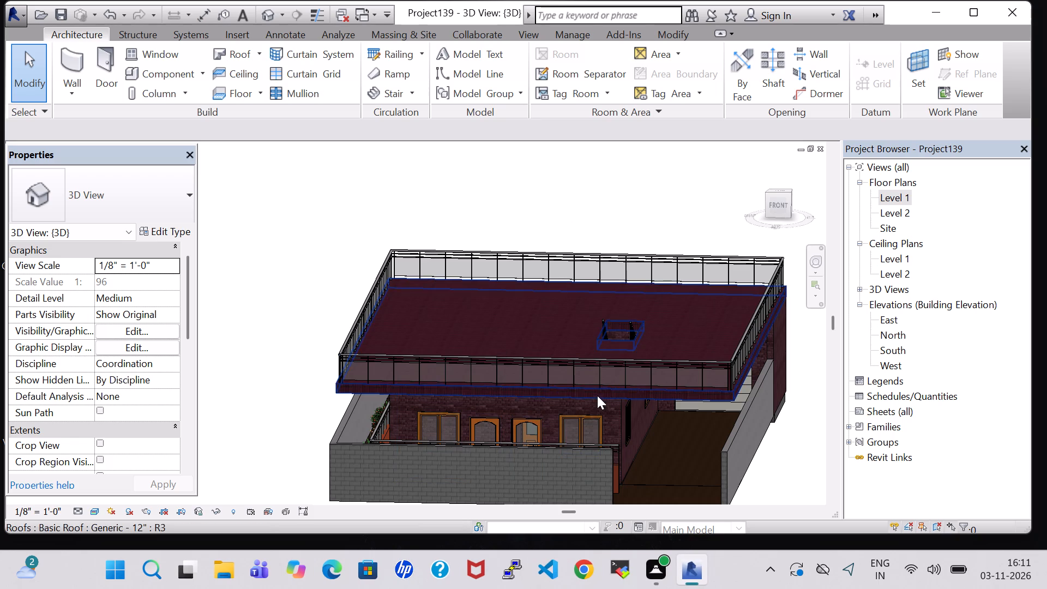
scroll(450, 300, up, 4)
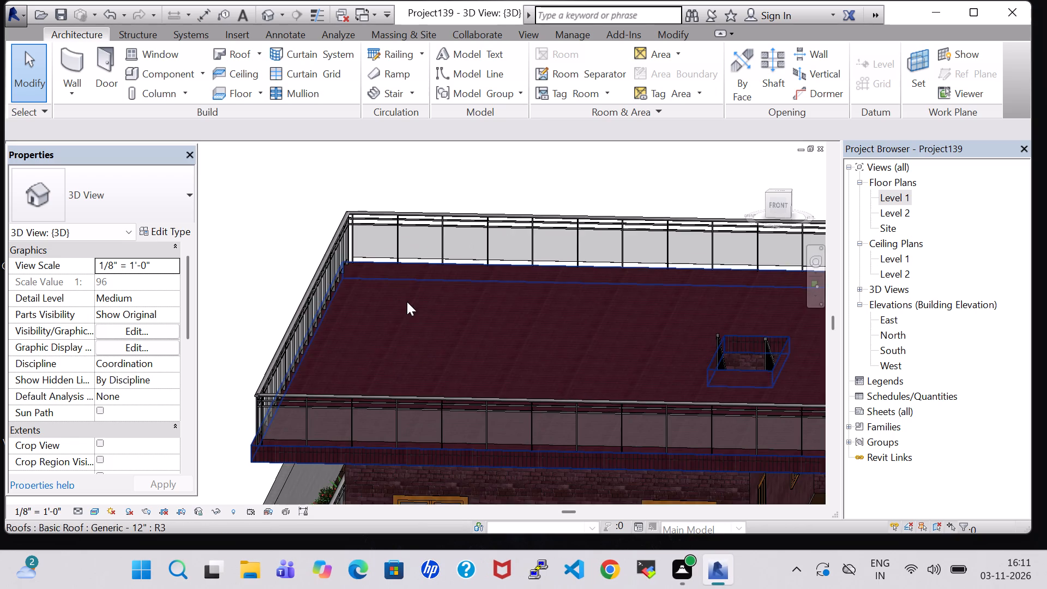
middle_drag(407, 302, 460, 355)
scroll(458, 354, down, 4)
middle_drag(453, 352, 435, 363)
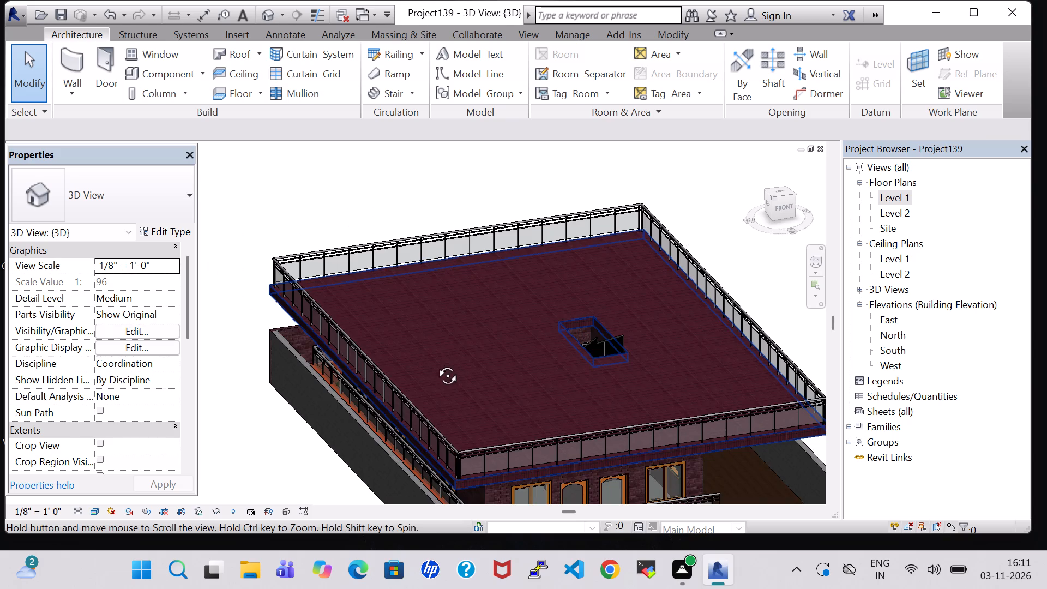
middle_drag(435, 363, 419, 372)
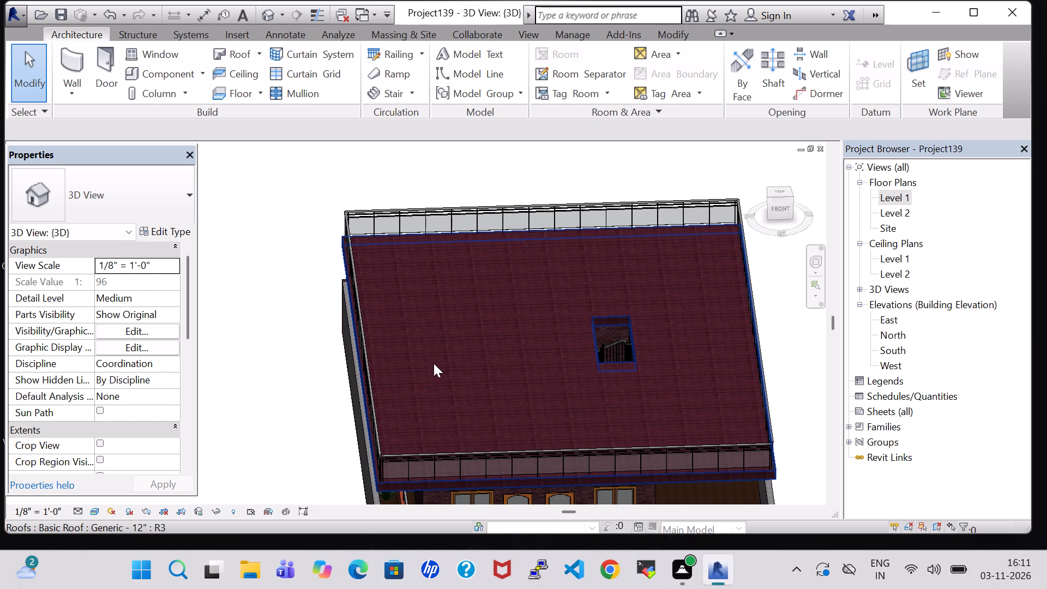
scroll(434, 363, down, 1)
middle_drag(766, 410, 765, 409)
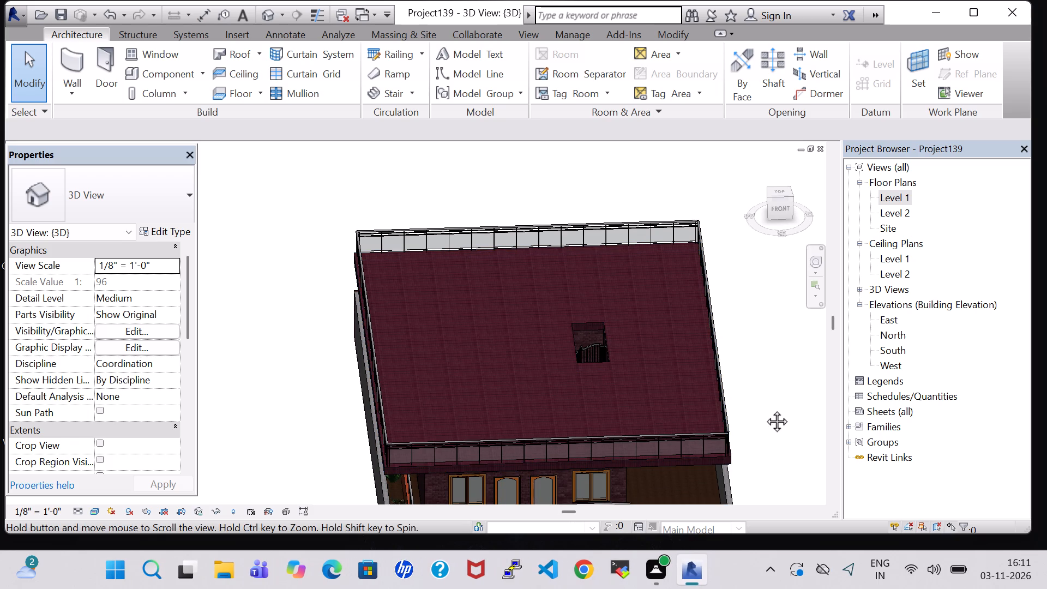
middle_drag(765, 409, 736, 297)
scroll(619, 430, up, 2)
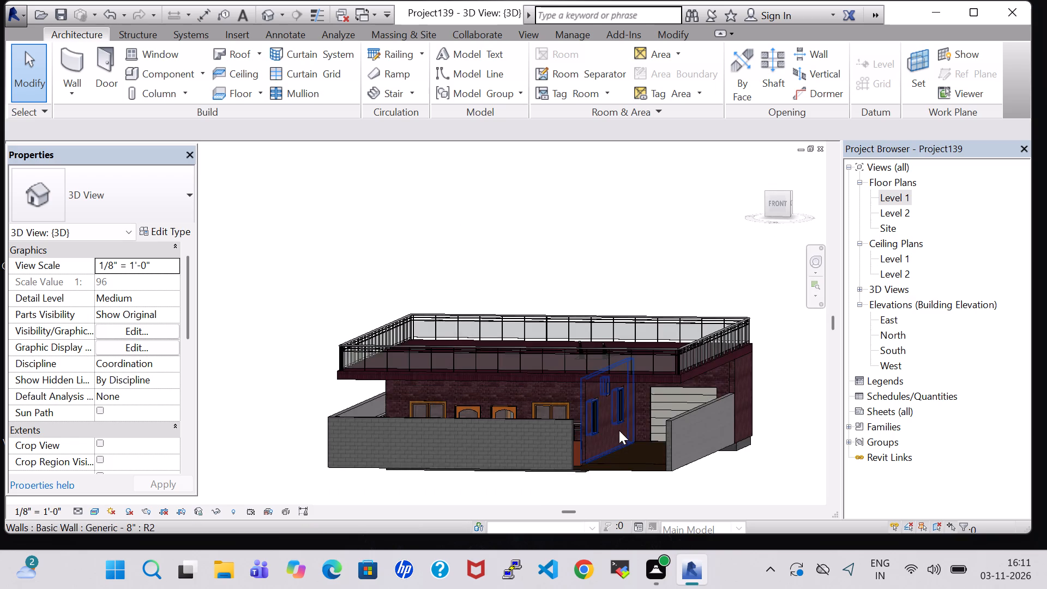
scroll(619, 430, up, 2)
middle_drag(537, 394, 556, 405)
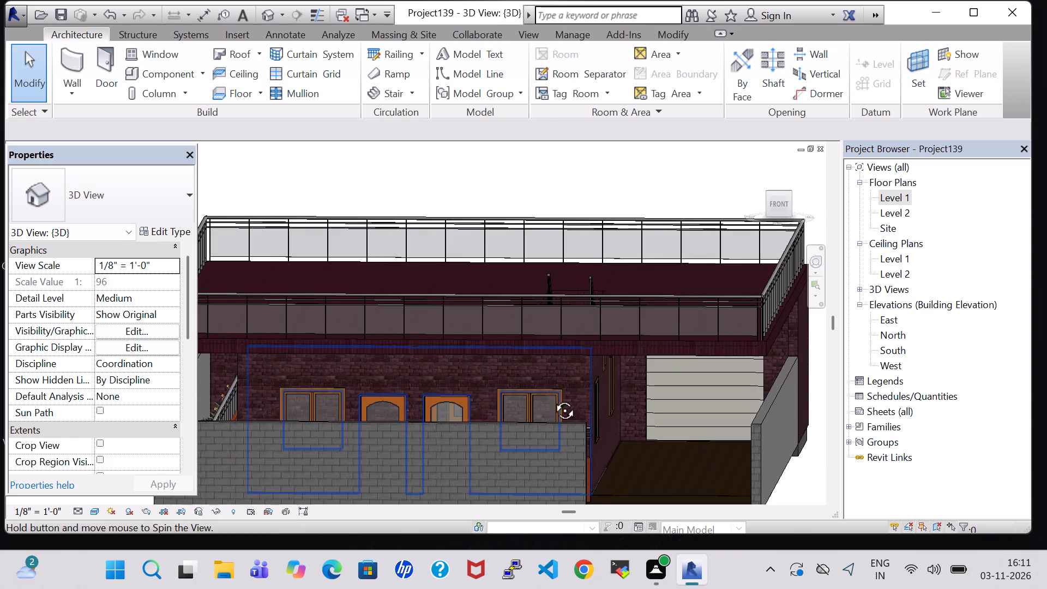
shift+middle_drag(547, 380, 562, 393)
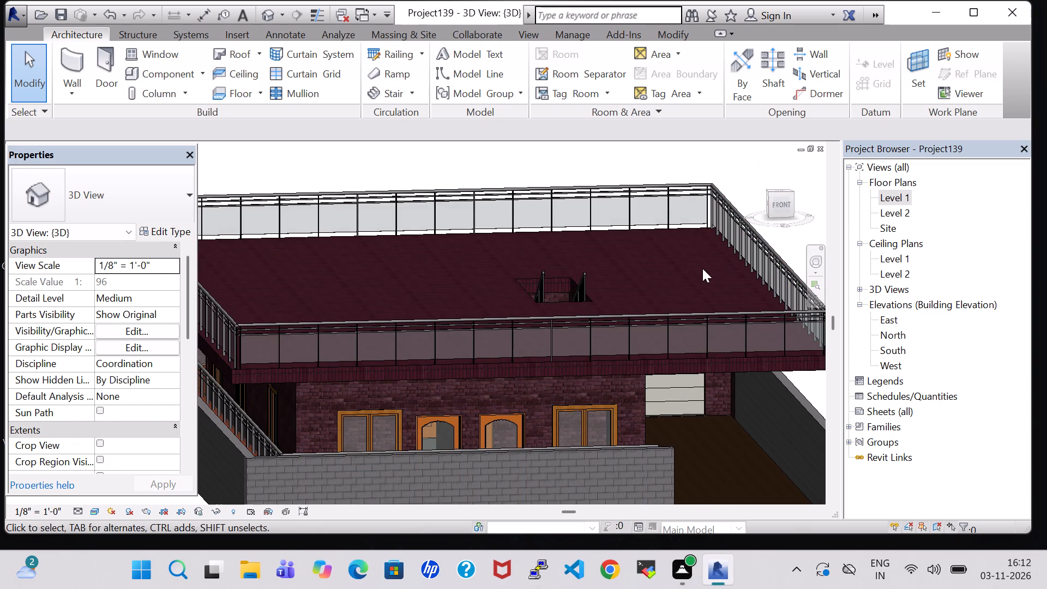
shift+middle_drag(696, 274, 665, 223)
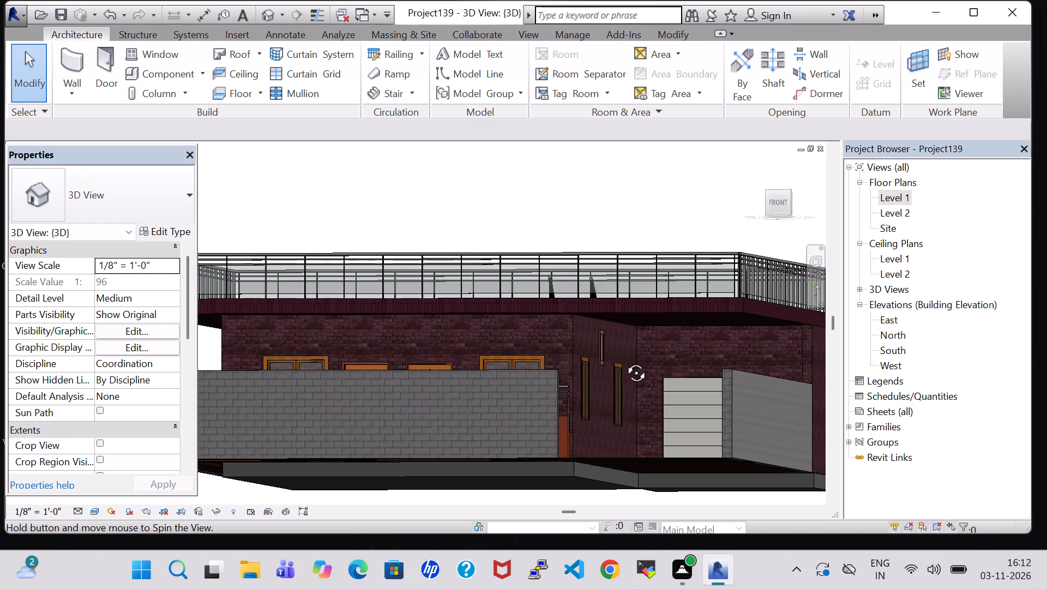
middle_drag(612, 388, 639, 401)
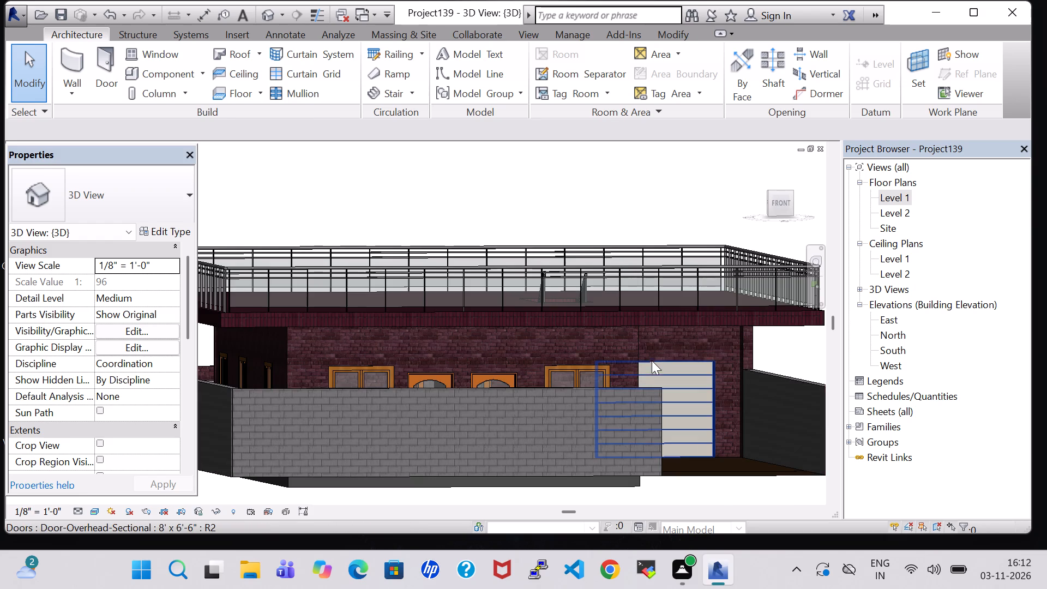
Examine the front of the railed house in 3D and the overall layout in the Level 1 floor plan.
click(448, 184)
scroll(448, 184, down, 1)
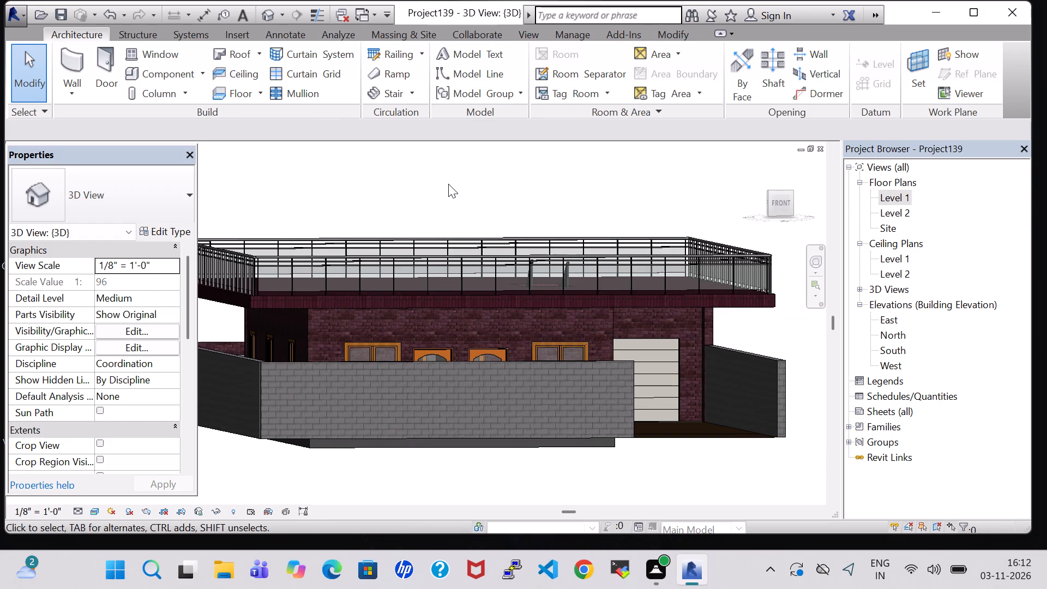
scroll(448, 184, down, 1)
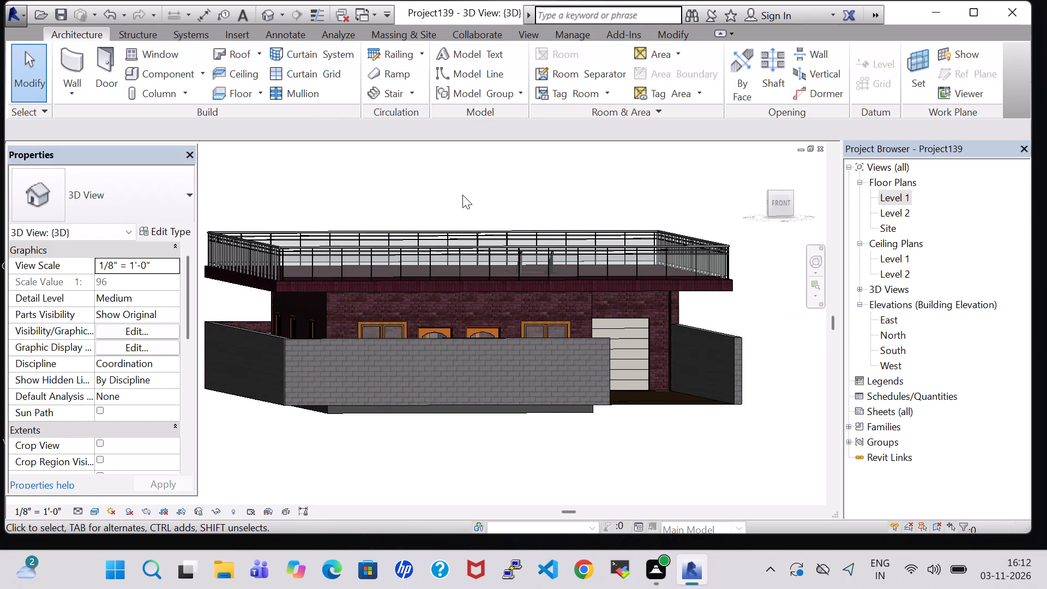
middle_drag(462, 195, 445, 220)
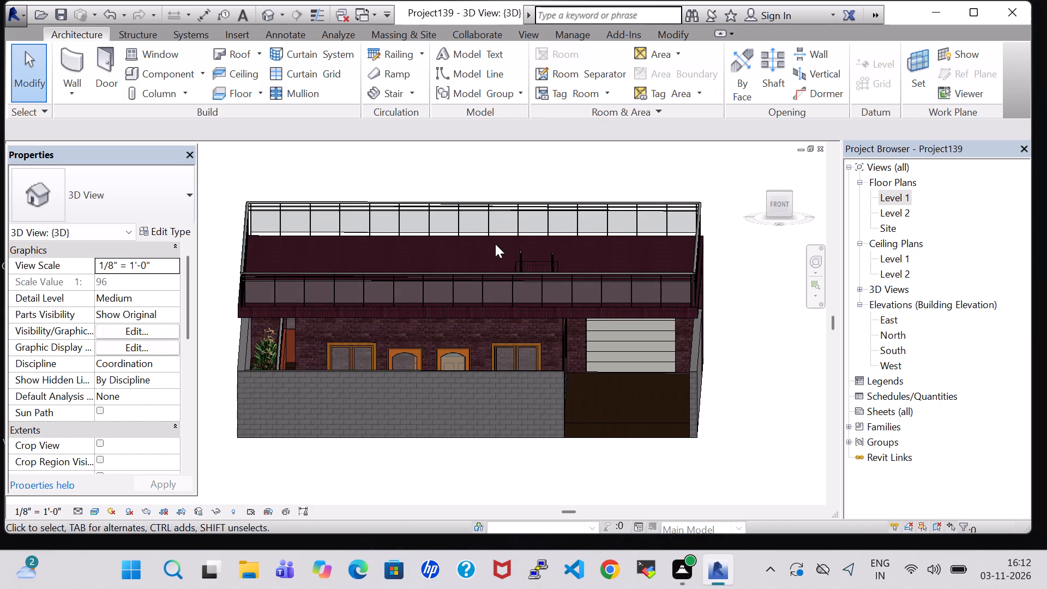
click(532, 454)
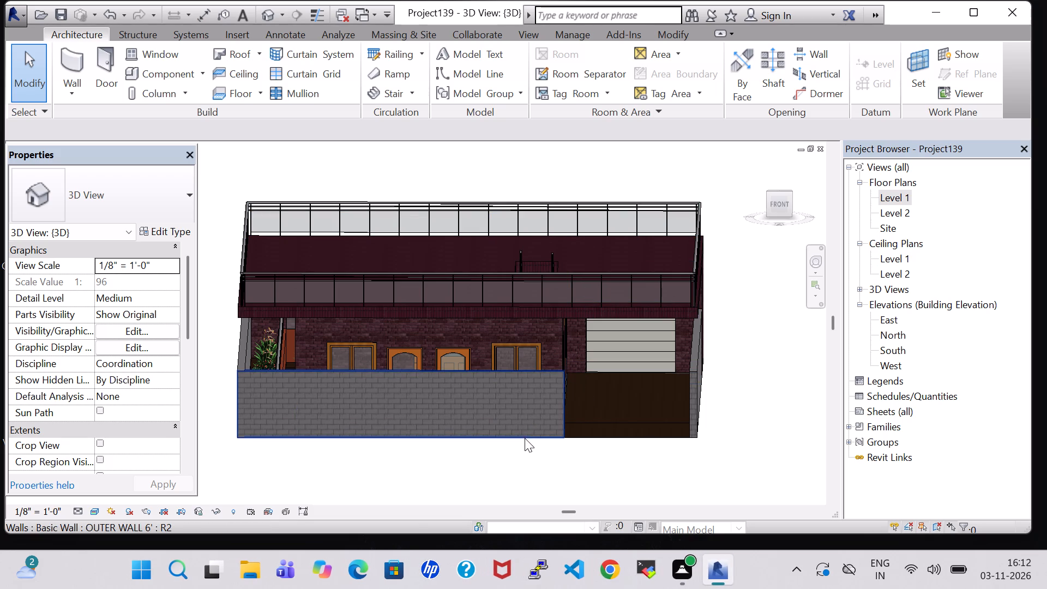
middle_drag(525, 439, 525, 396)
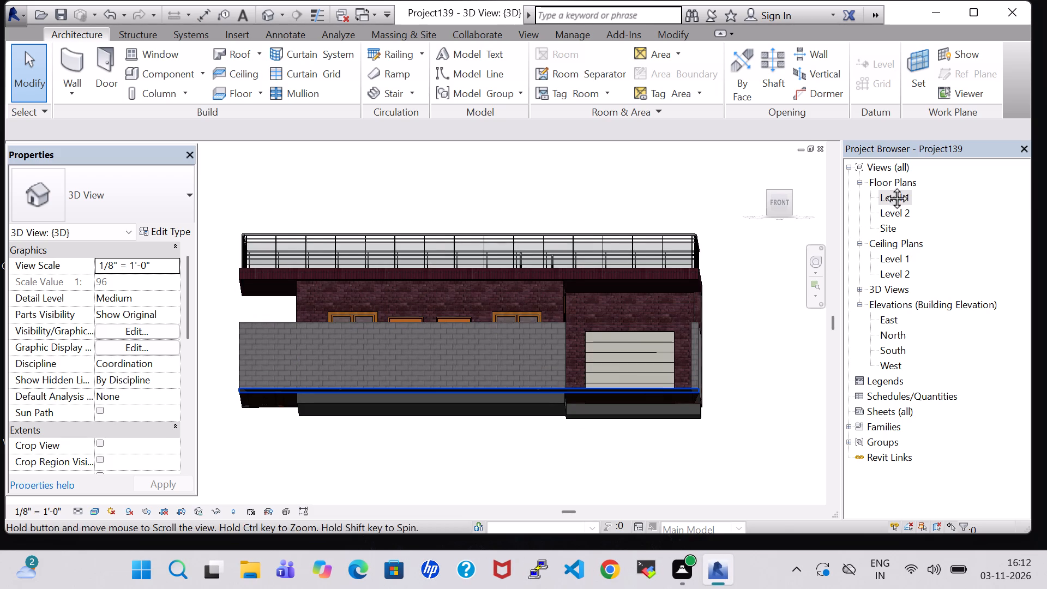
click(884, 185)
double_click(894, 197)
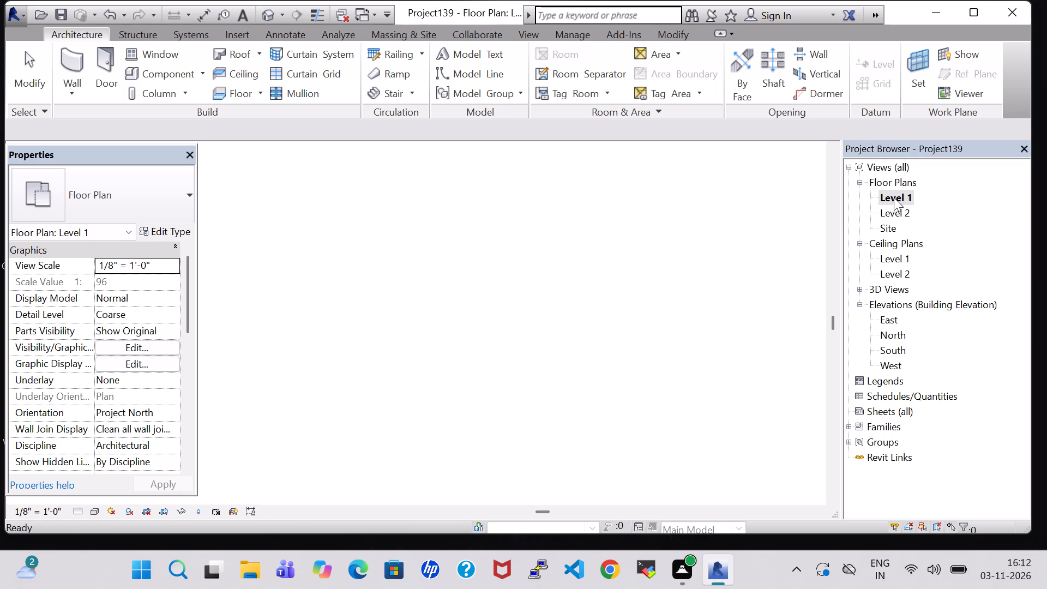
scroll(569, 304, down, 6)
middle_drag(566, 307, 355, 381)
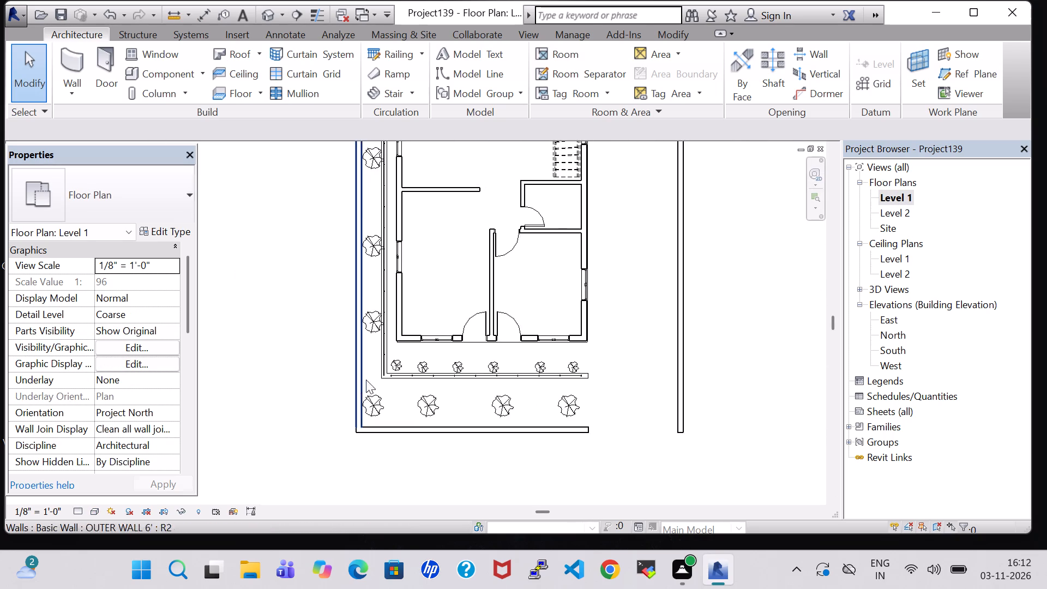
scroll(383, 378, down, 5)
middle_drag(571, 275, 604, 332)
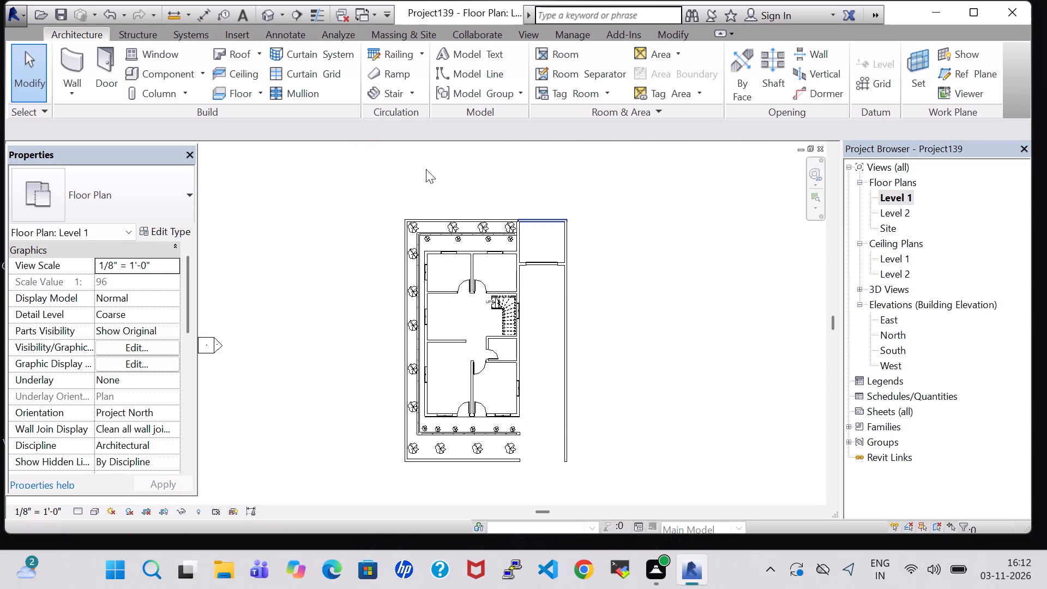
Examine the roof, stair opening and railings in 3D from the front and above, checking against the Level 1 floor plan.
click(263, 16)
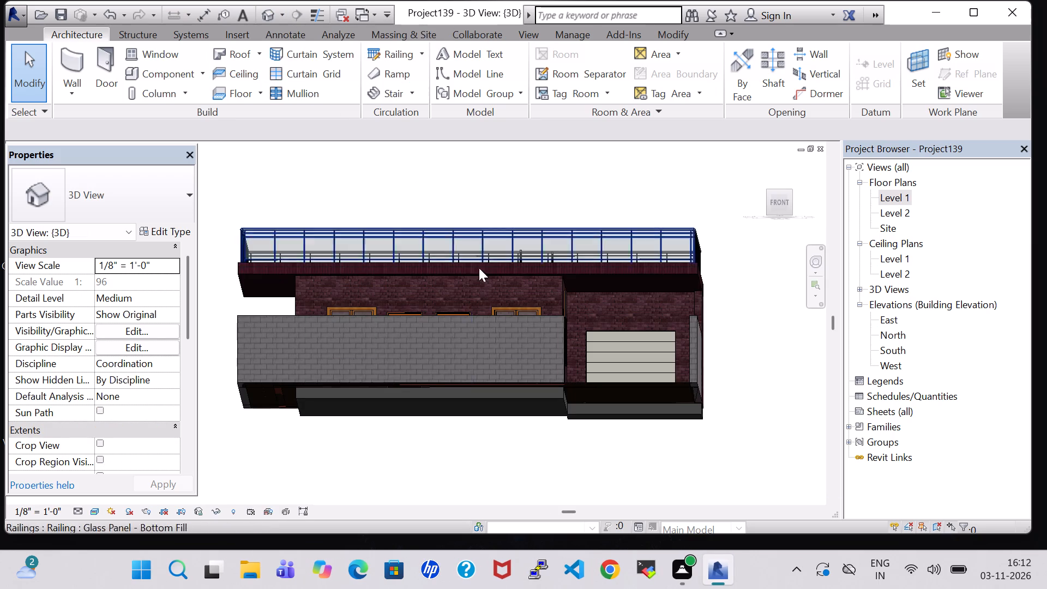
middle_drag(732, 264, 724, 369)
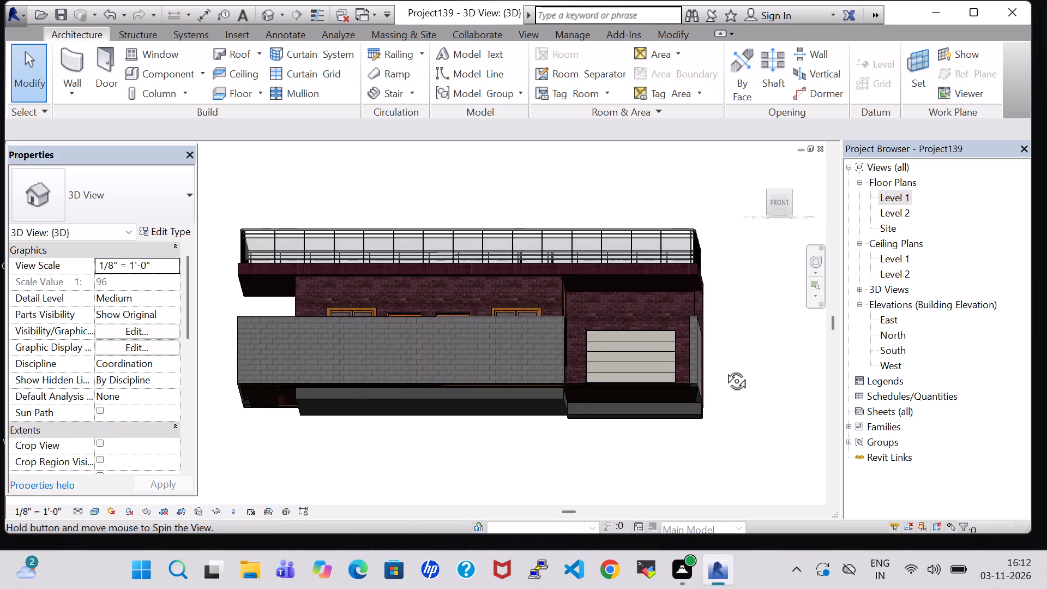
middle_drag(724, 369, 704, 463)
scroll(558, 384, up, 3)
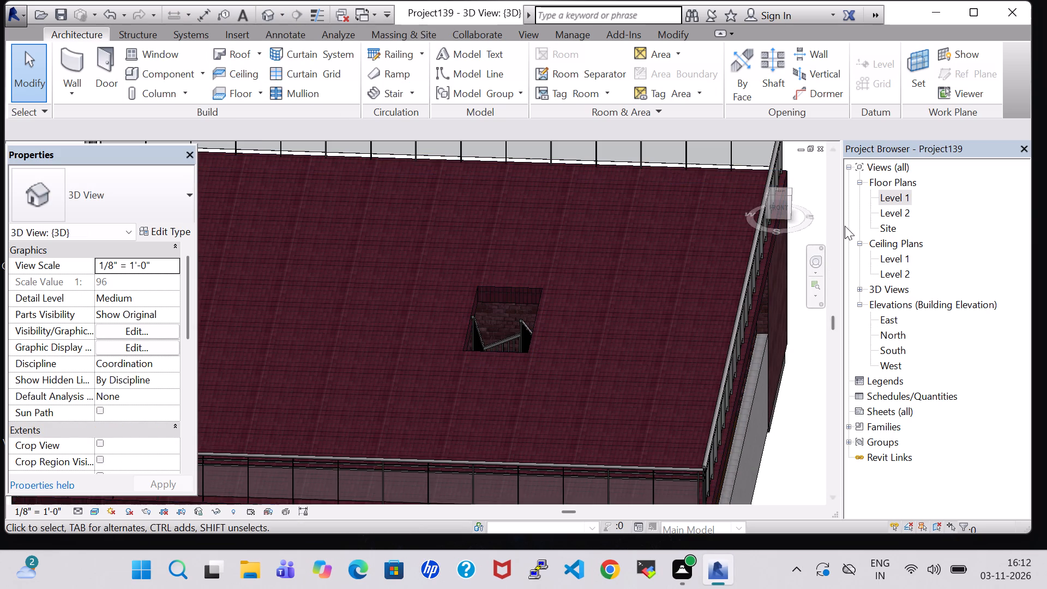
double_click(888, 202)
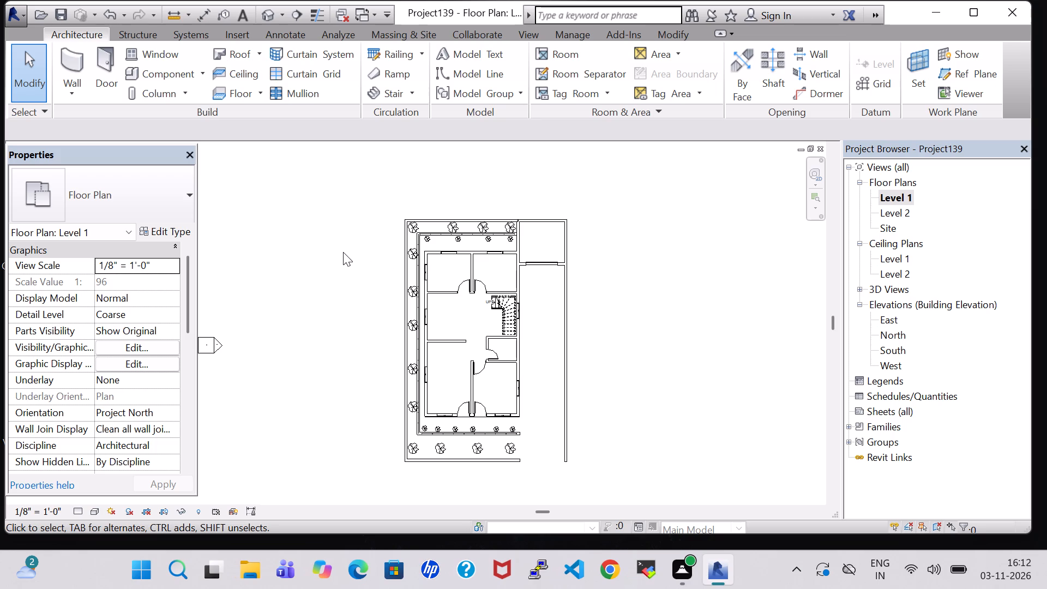
scroll(343, 252, down, 1)
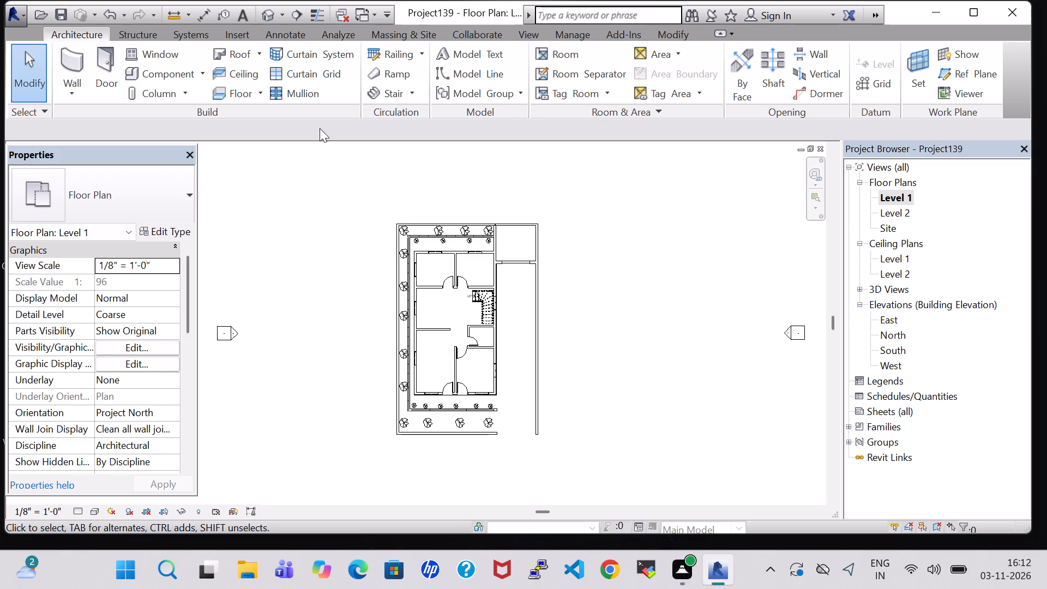
click(263, 8)
scroll(449, 254, down, 2)
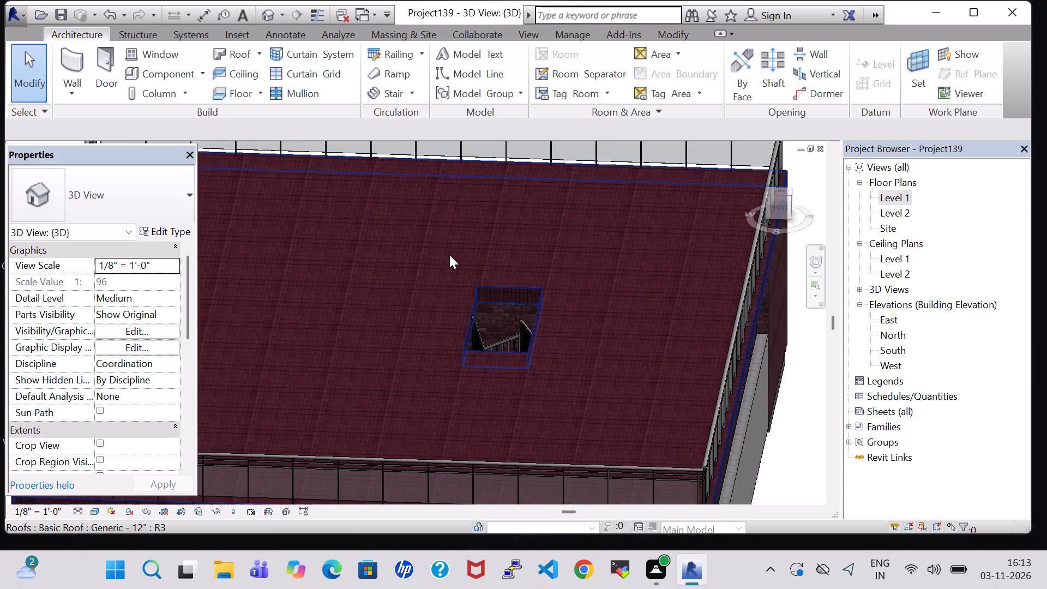
scroll(450, 258, down, 1)
middle_drag(528, 483, 545, 358)
middle_drag(548, 353, 564, 378)
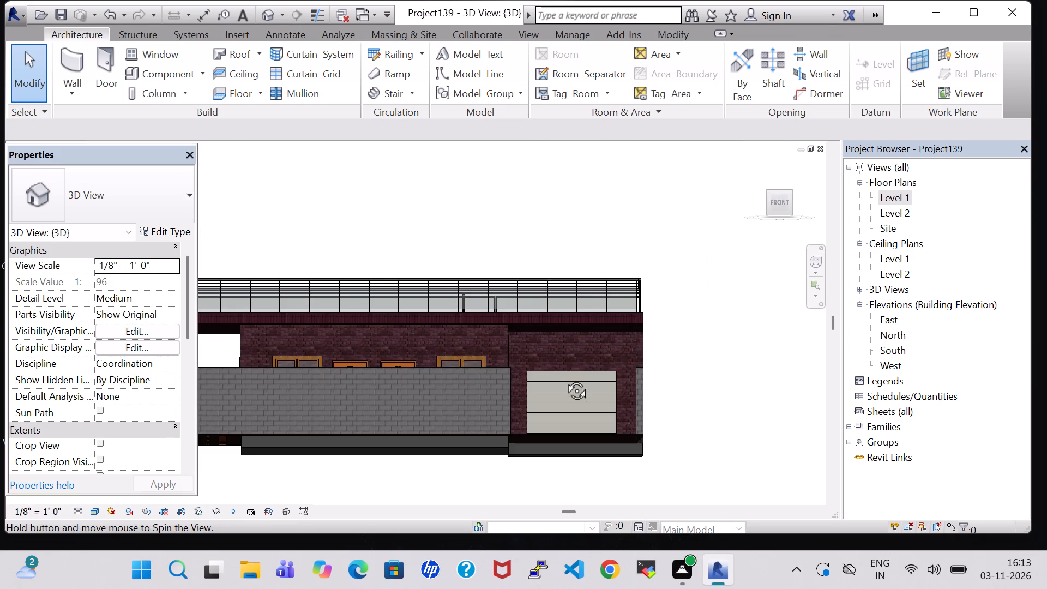
middle_drag(564, 378, 575, 399)
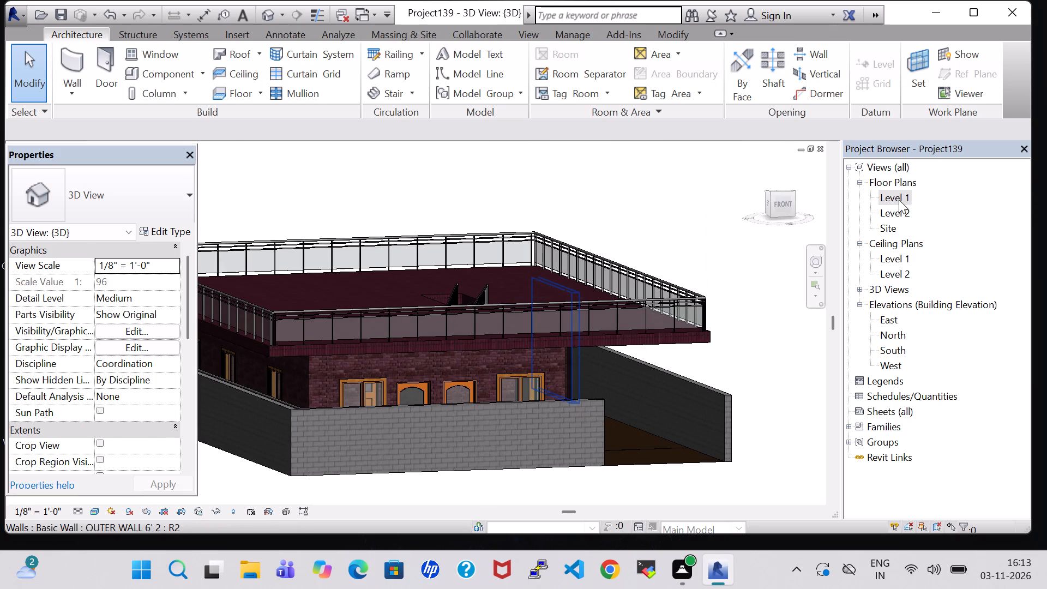
double_click(899, 200)
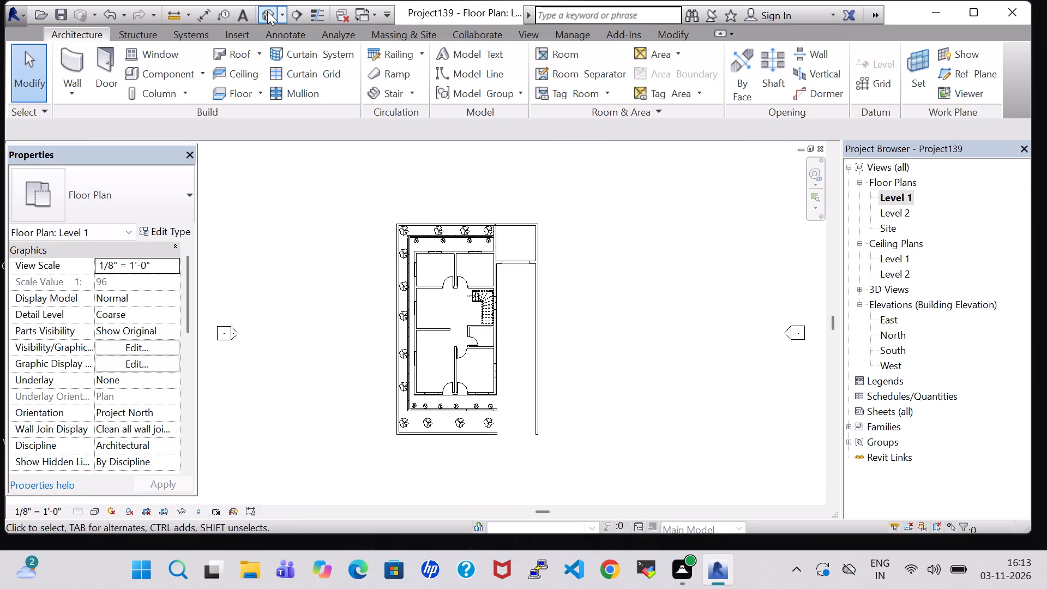
click(268, 11)
drag(783, 186, 778, 185)
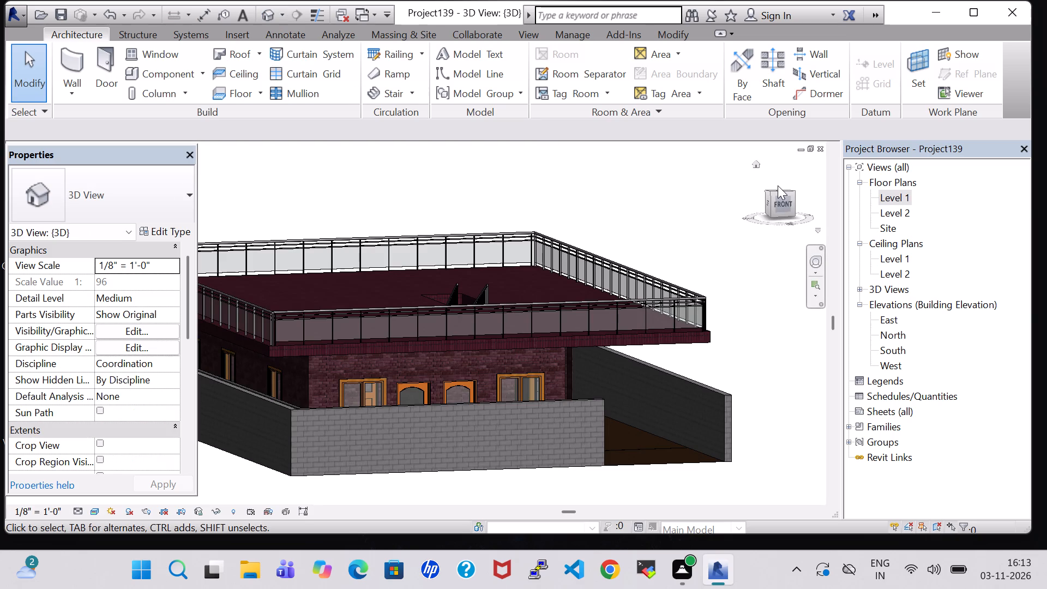
middle_drag(753, 275, 738, 338)
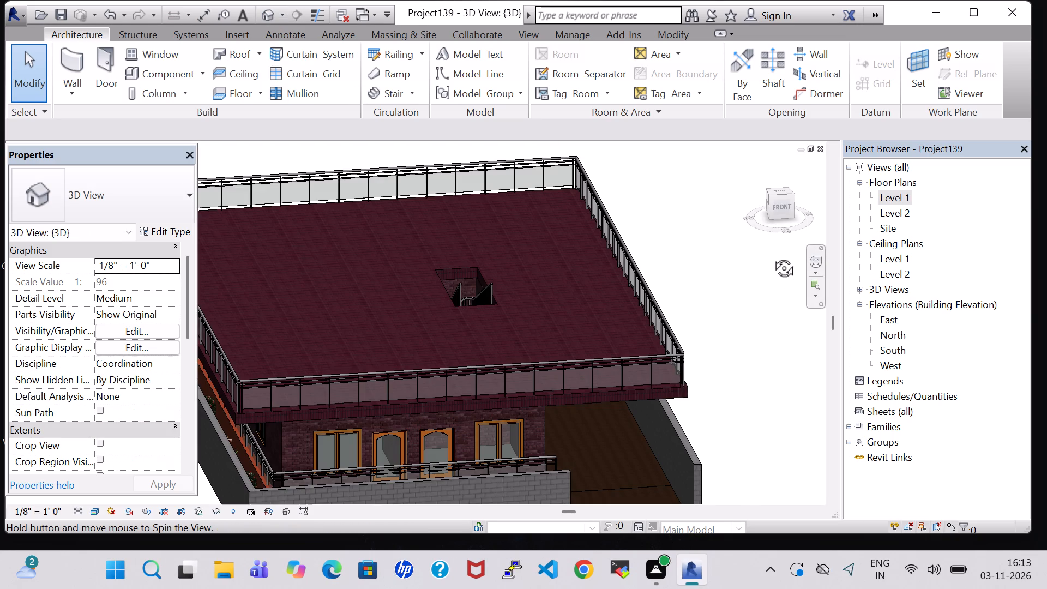
Orient the 3D view to the top and hide the Roofs category in it to expose the rooms below.
click(786, 190)
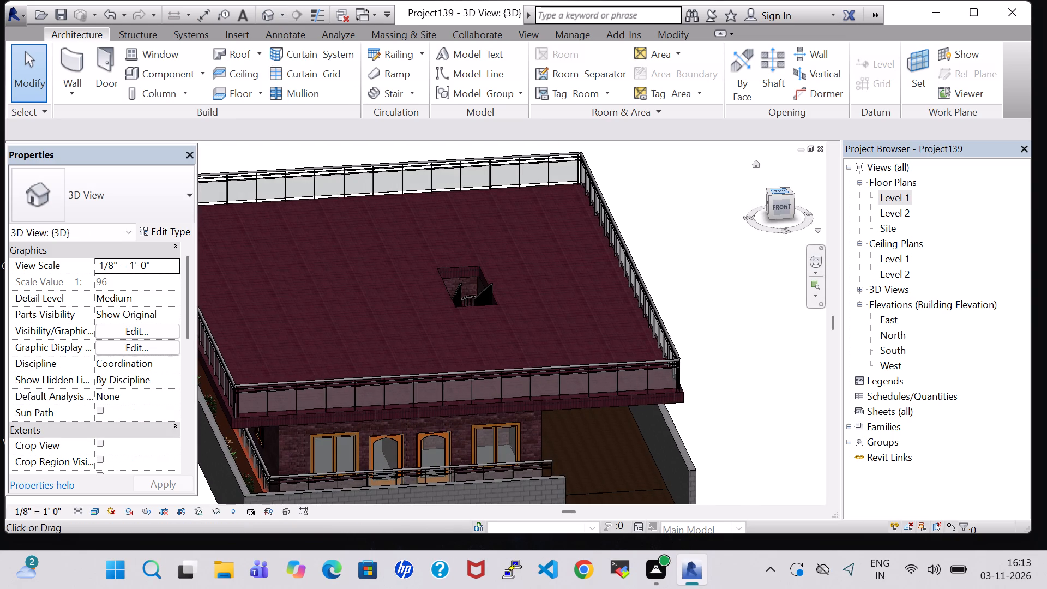
text(vg)
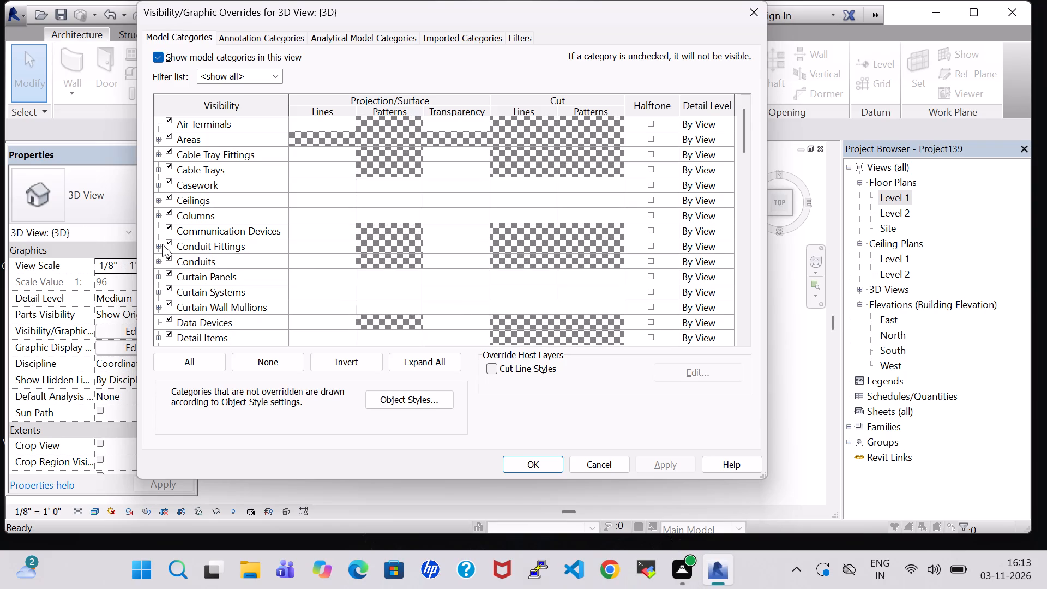
key(r)
scroll(271, 240, down, 4)
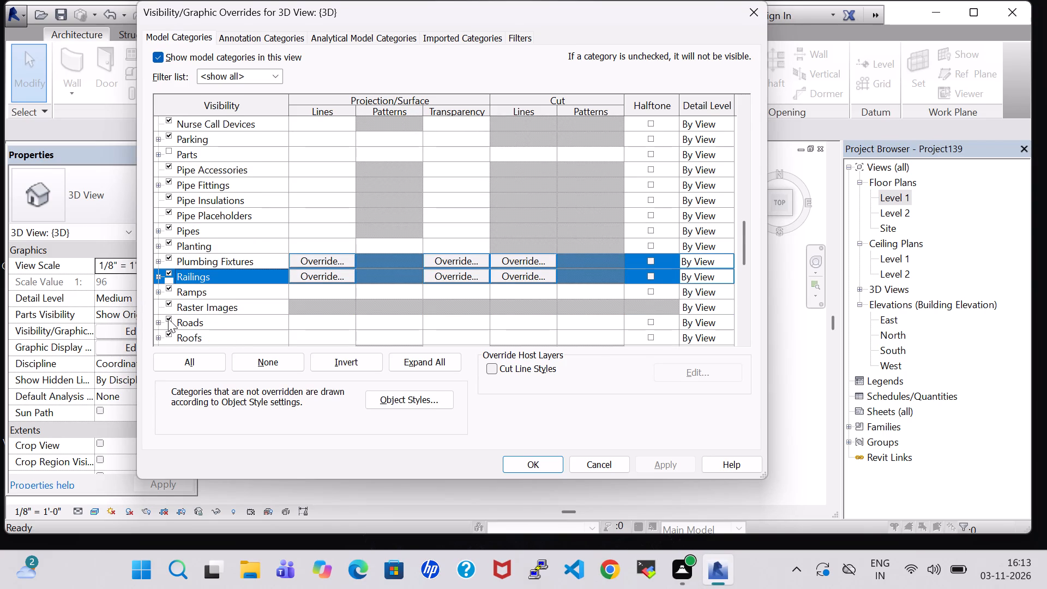
click(168, 318)
click(540, 461)
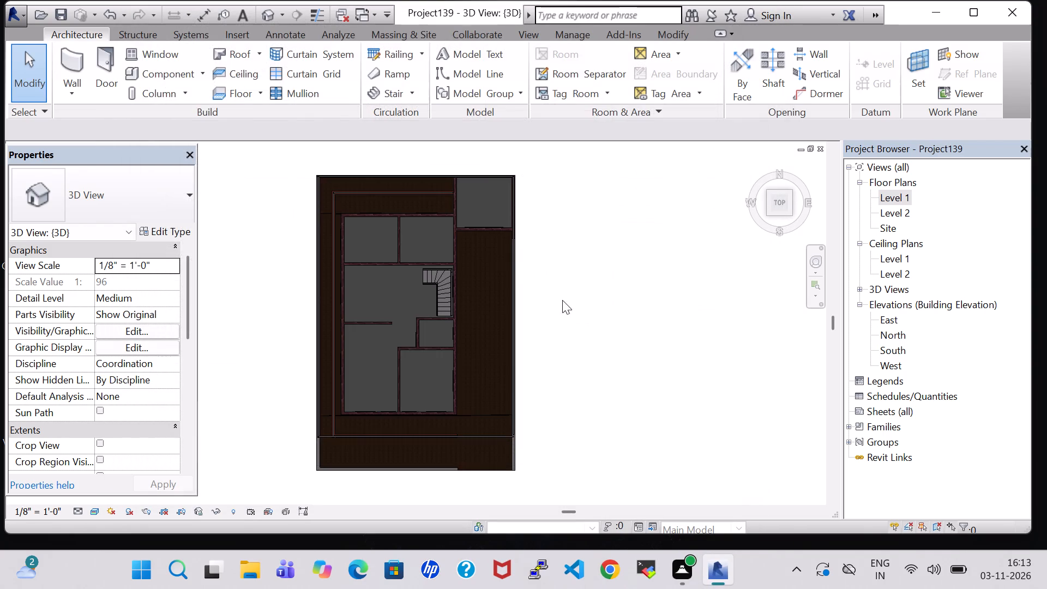
click(545, 286)
scroll(518, 275, up, 3)
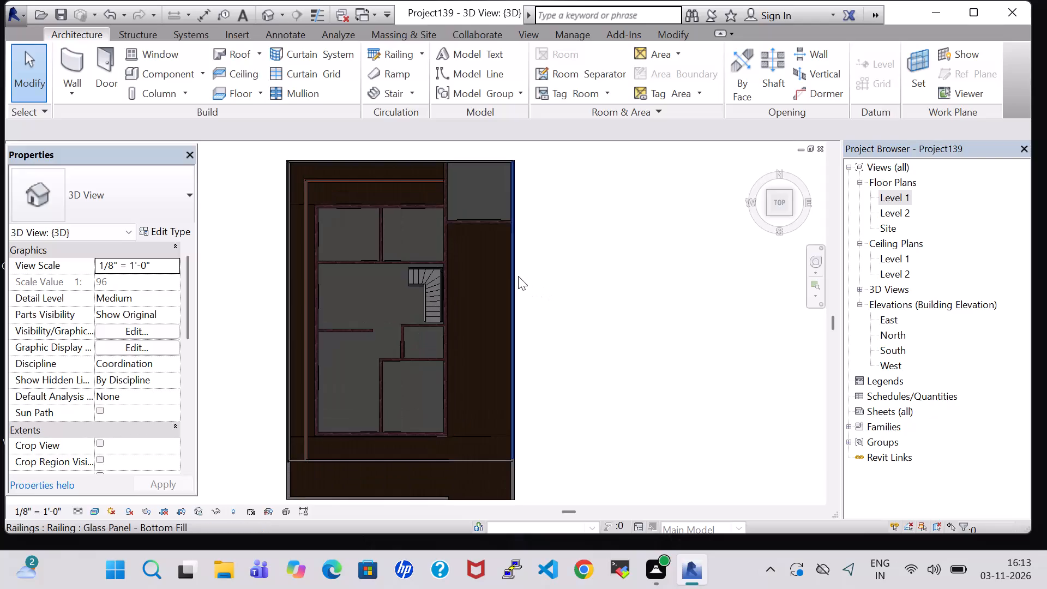
scroll(518, 276, up, 1)
middle_drag(475, 279, 524, 318)
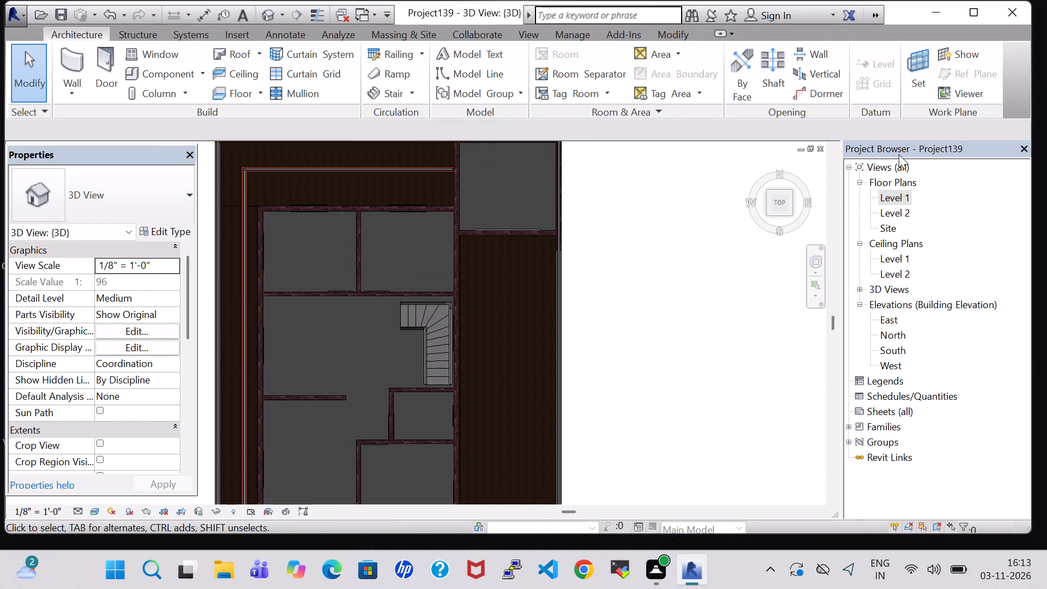
Open the Level 1 floor plan at the two rooms on the north side of the house.
double_click(899, 199)
scroll(603, 256, down, 1)
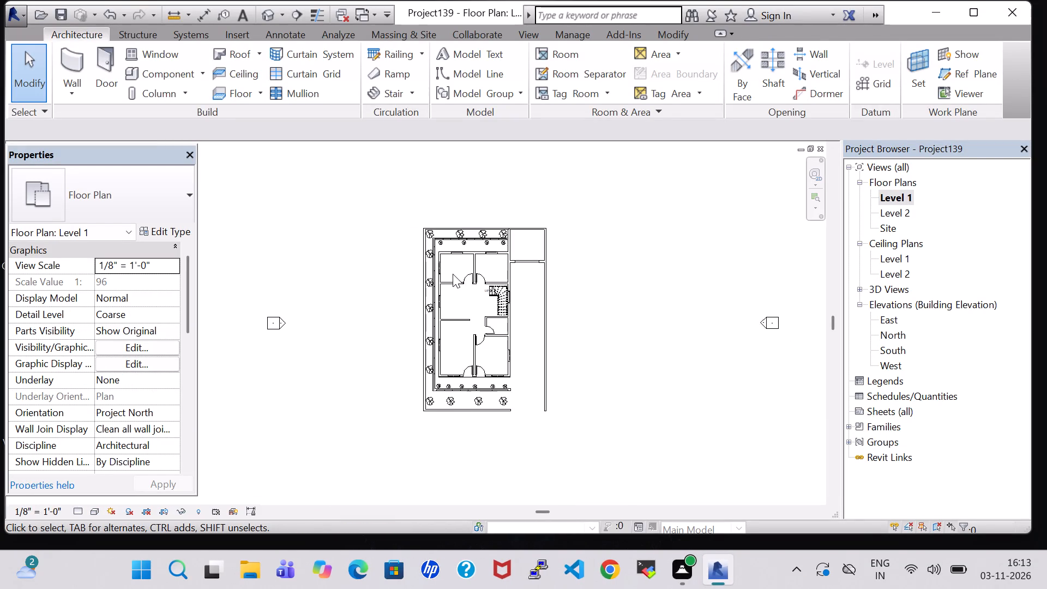
scroll(453, 274, up, 9)
middle_drag(454, 265, 473, 291)
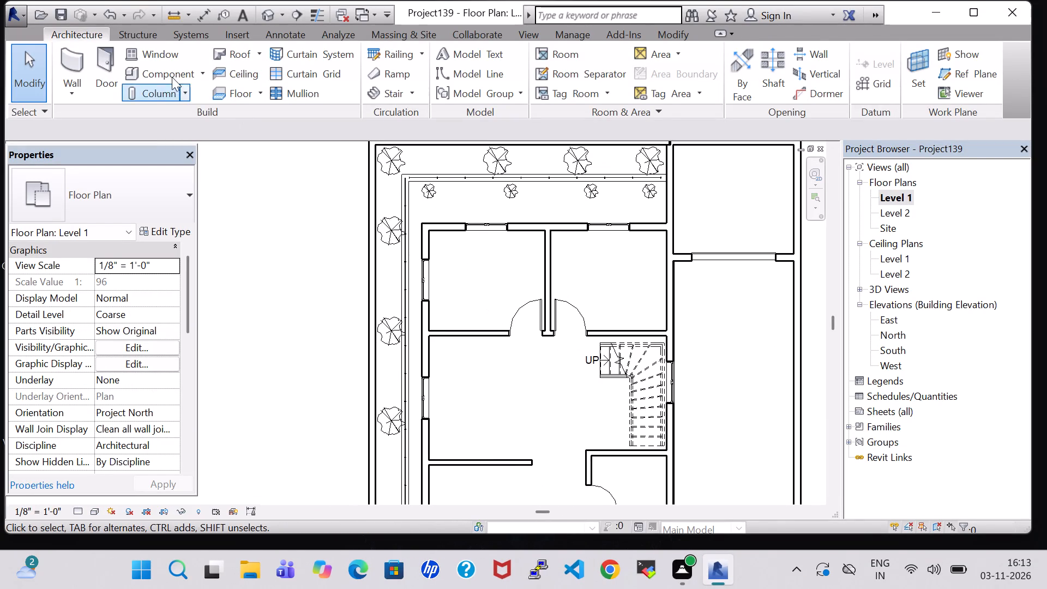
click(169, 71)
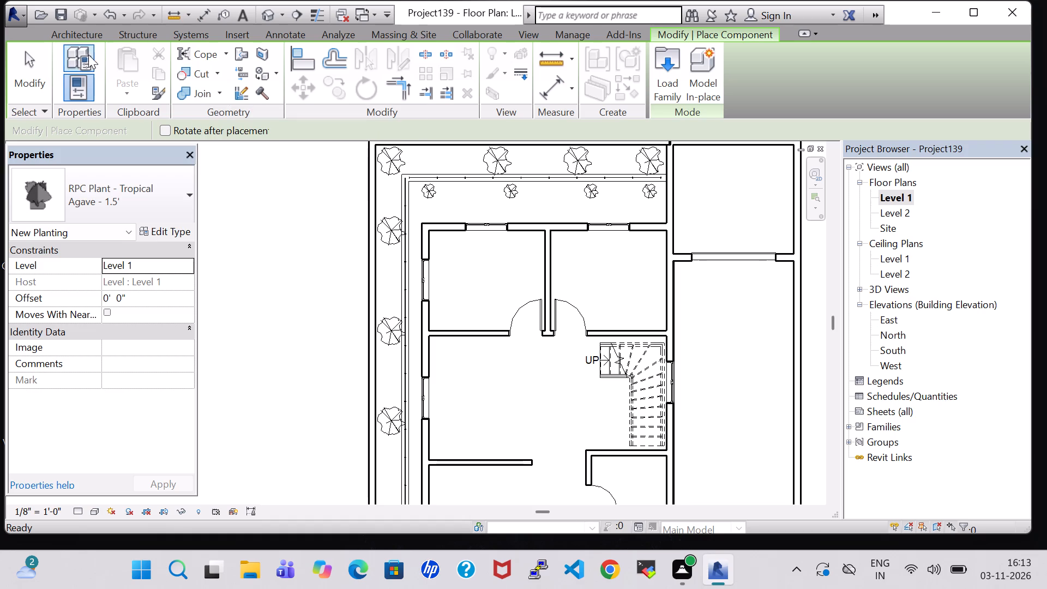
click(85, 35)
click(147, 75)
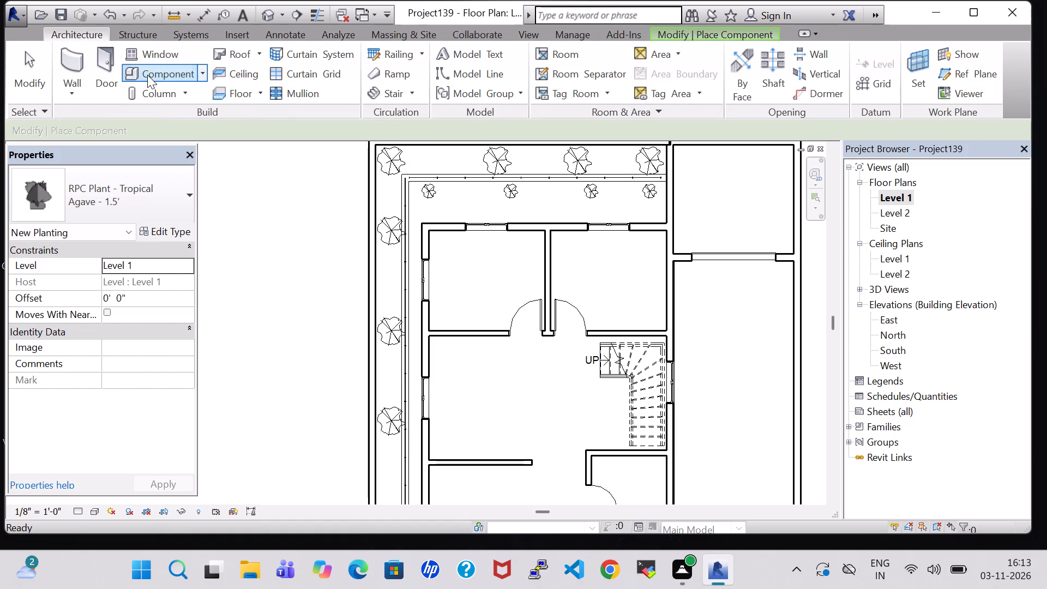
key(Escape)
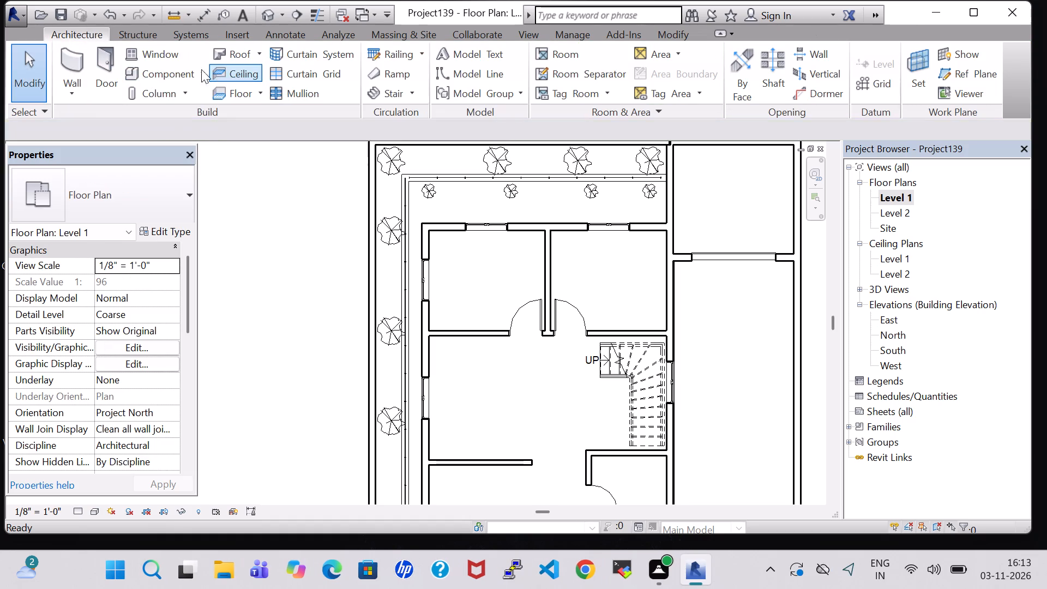
Load the Bed-Shaker family from the Furniture library's Beds folder as a component.
click(159, 70)
click(663, 68)
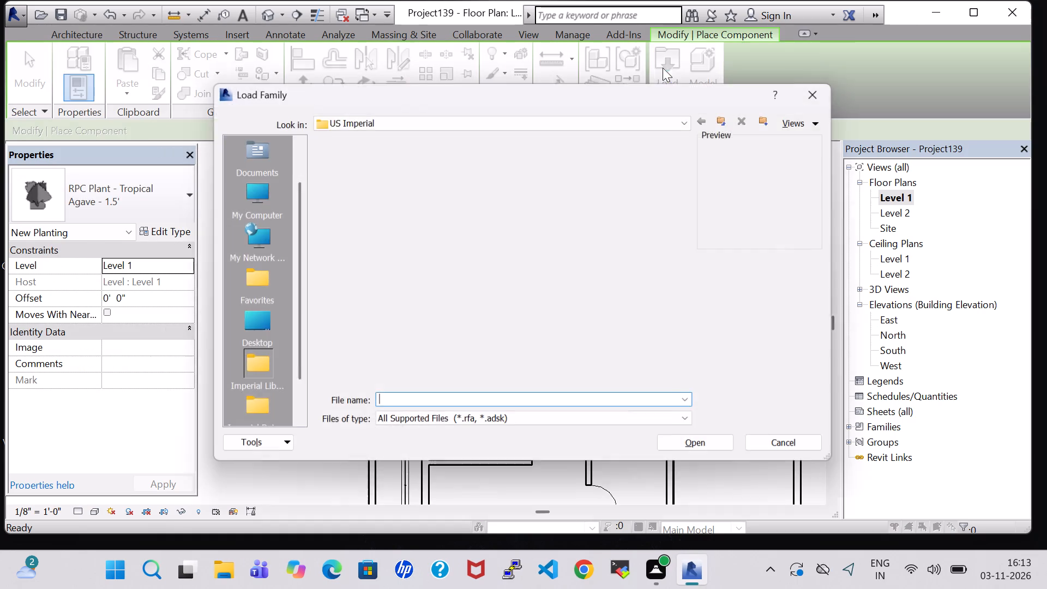
double_click(613, 358)
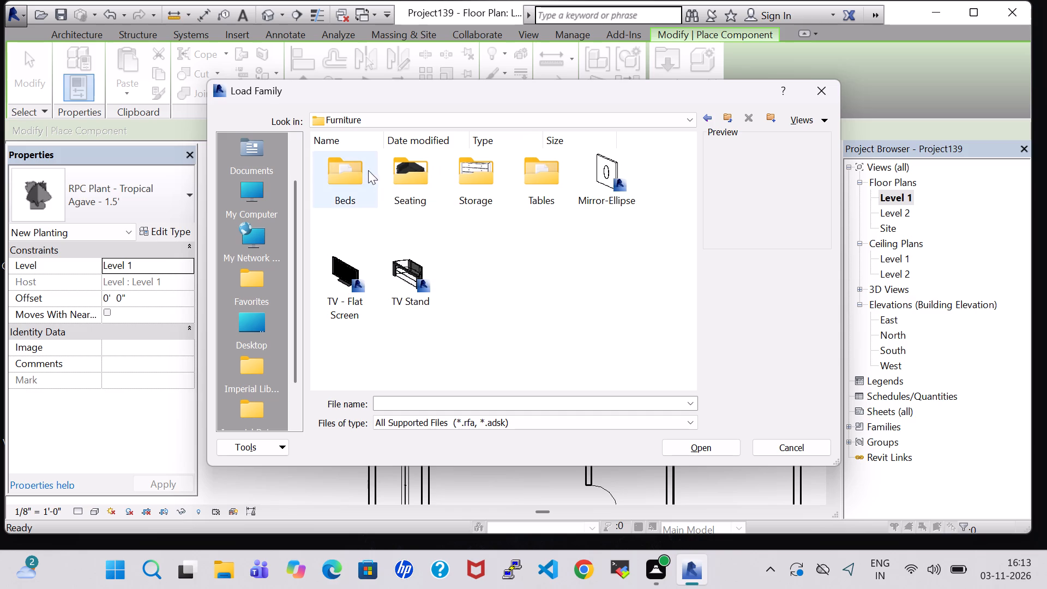
click(357, 170)
click(354, 170)
drag(392, 234, 380, 223)
double_click(341, 182)
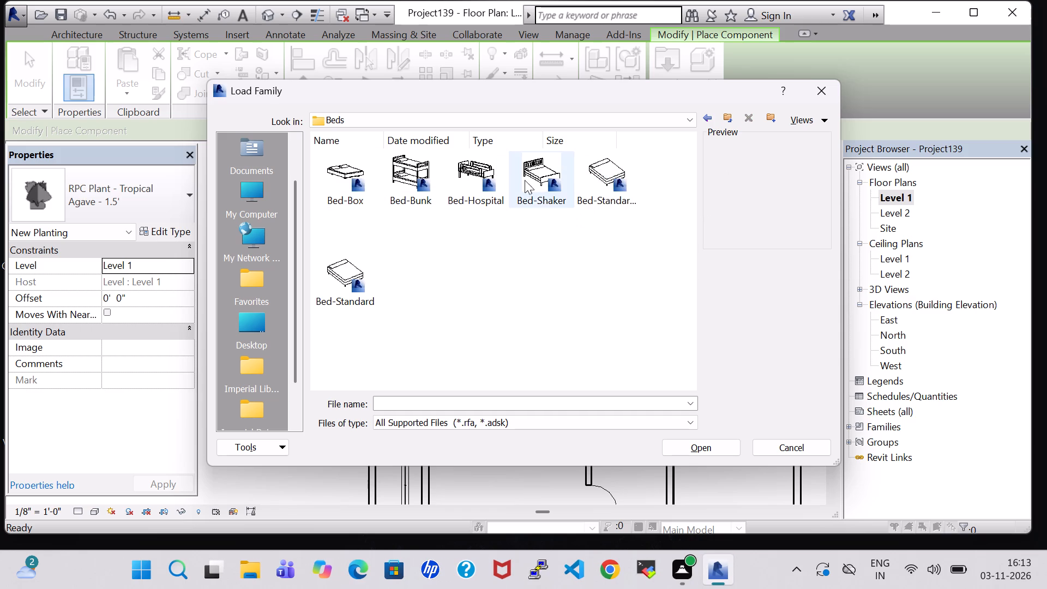
click(532, 180)
click(705, 447)
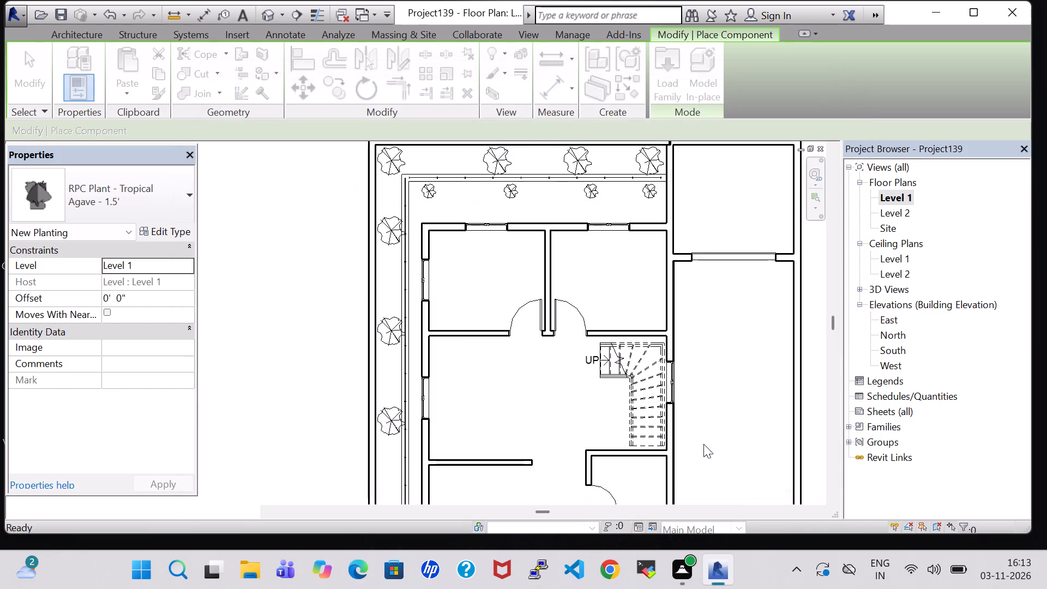
Place the Double 56" x 78" Bed-Shaker in the northwest room, rotated so its headboard faces the west wall window.
scroll(480, 247, up, 4)
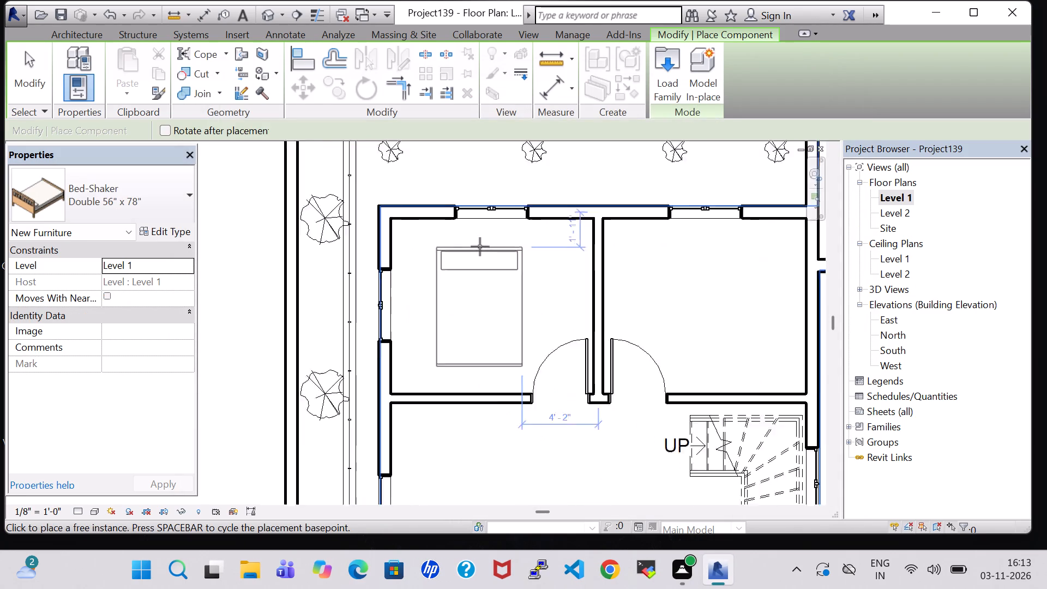
scroll(480, 247, up, 1)
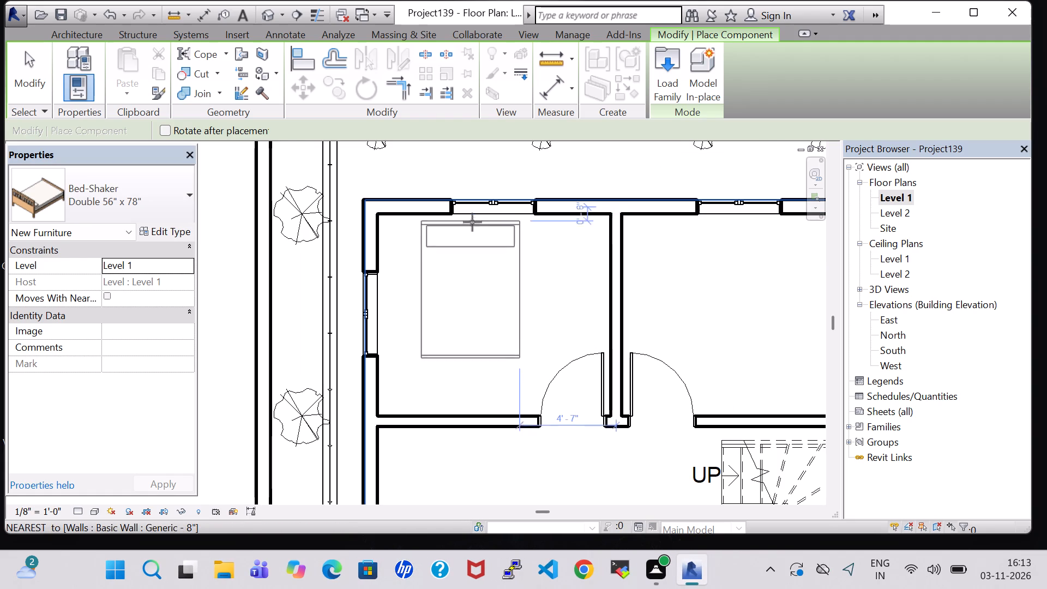
key(space)
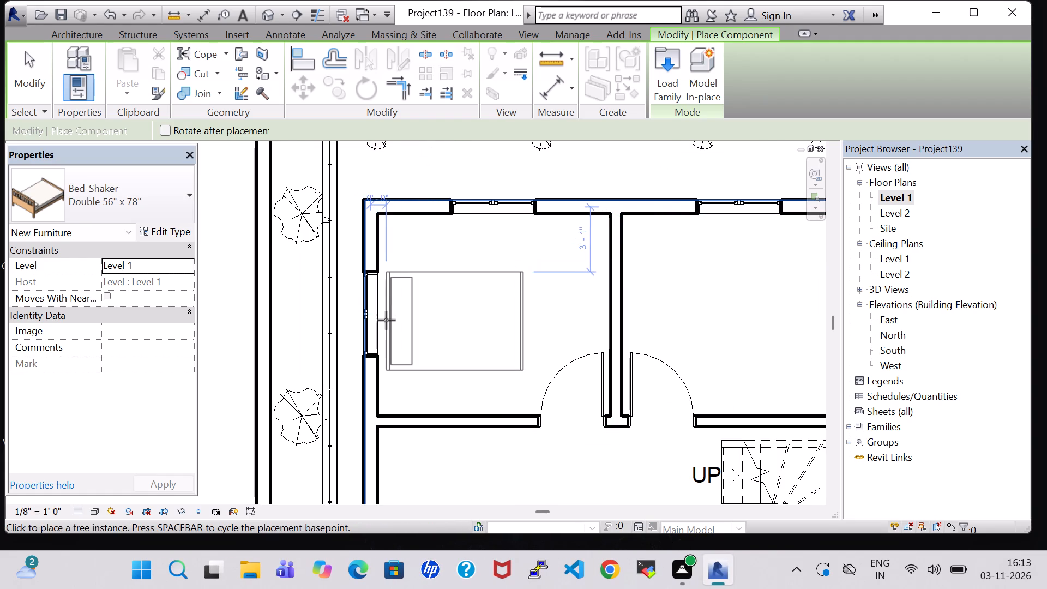
click(386, 320)
key(Escape)
key(Escape)
Change the placed bed's type to Queen 62" x 83", after trying King 78" x 83".
click(433, 303)
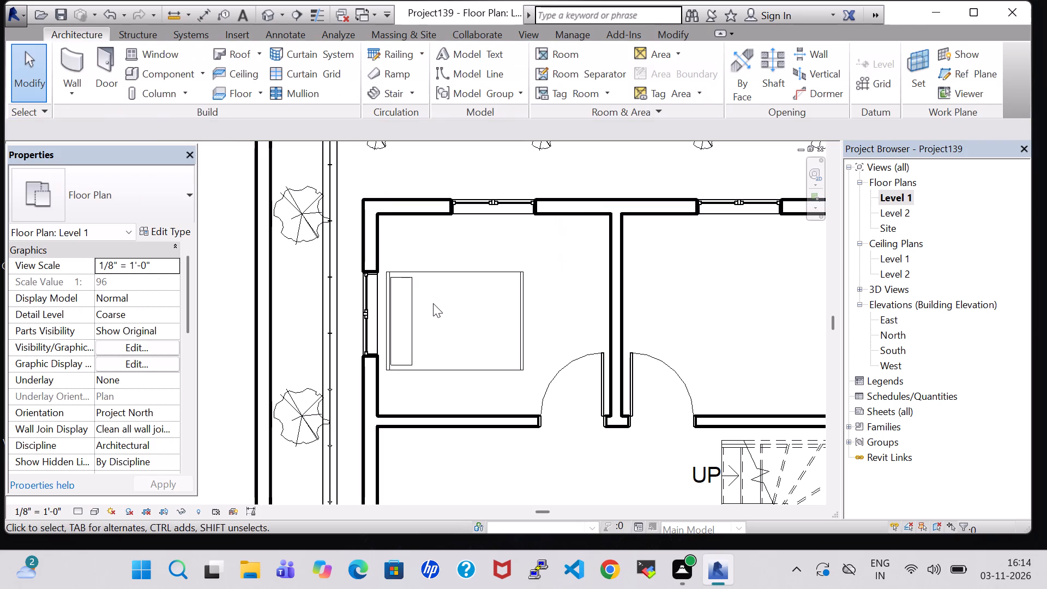
click(410, 277)
click(97, 205)
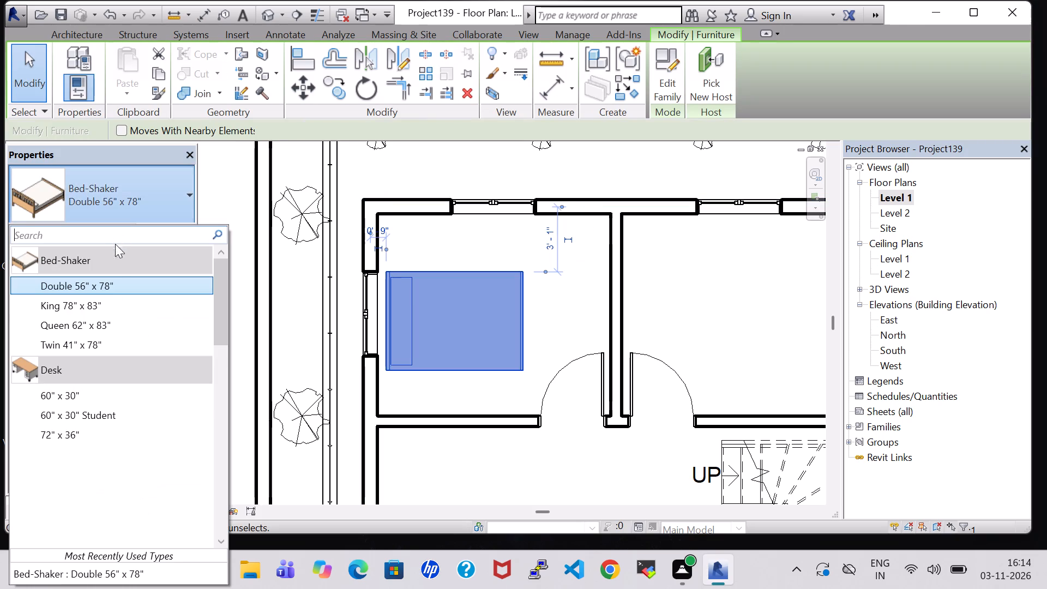
click(111, 308)
click(121, 216)
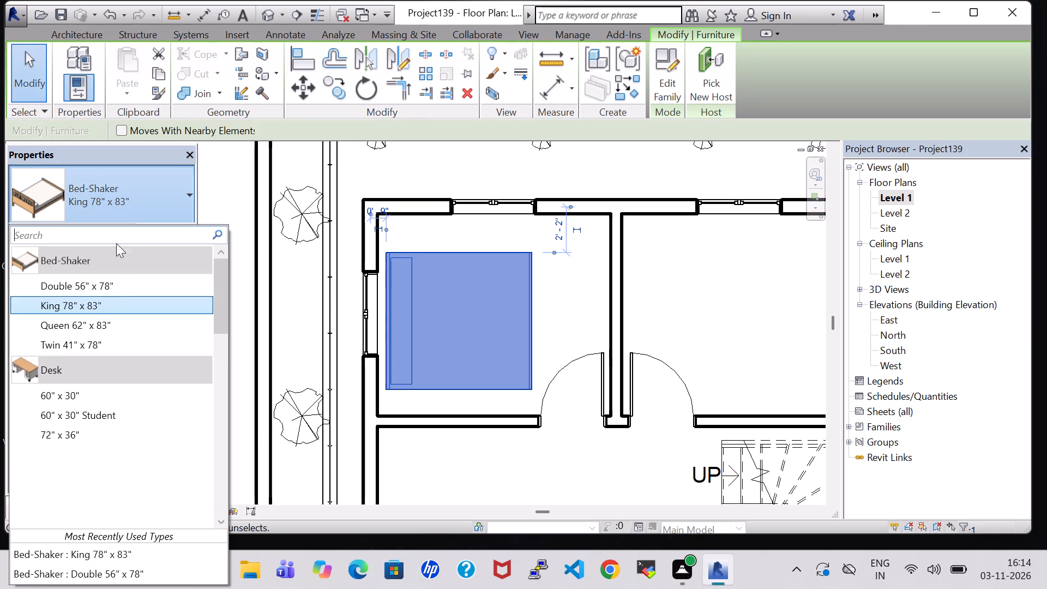
click(105, 323)
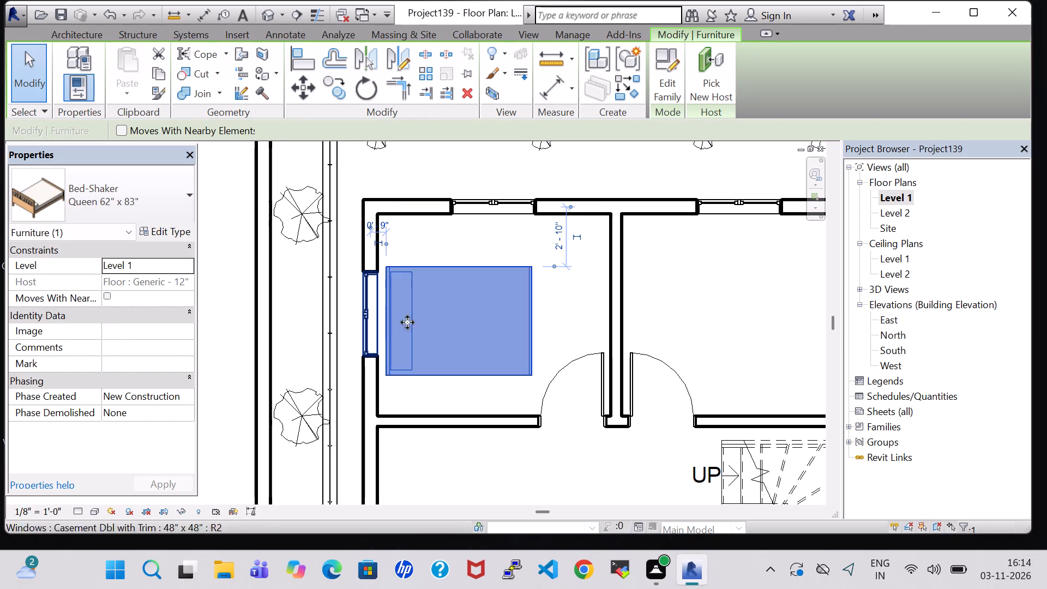
Nudge the queen bed west so its headboard sits against the west wall.
click(727, 318)
click(489, 272)
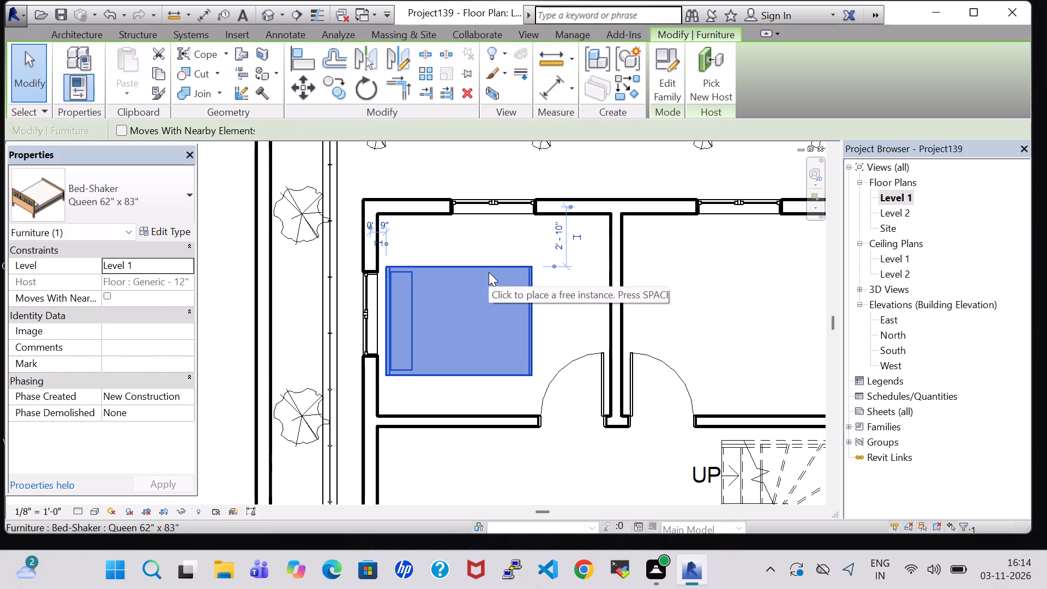
key(Left)
key(Left)
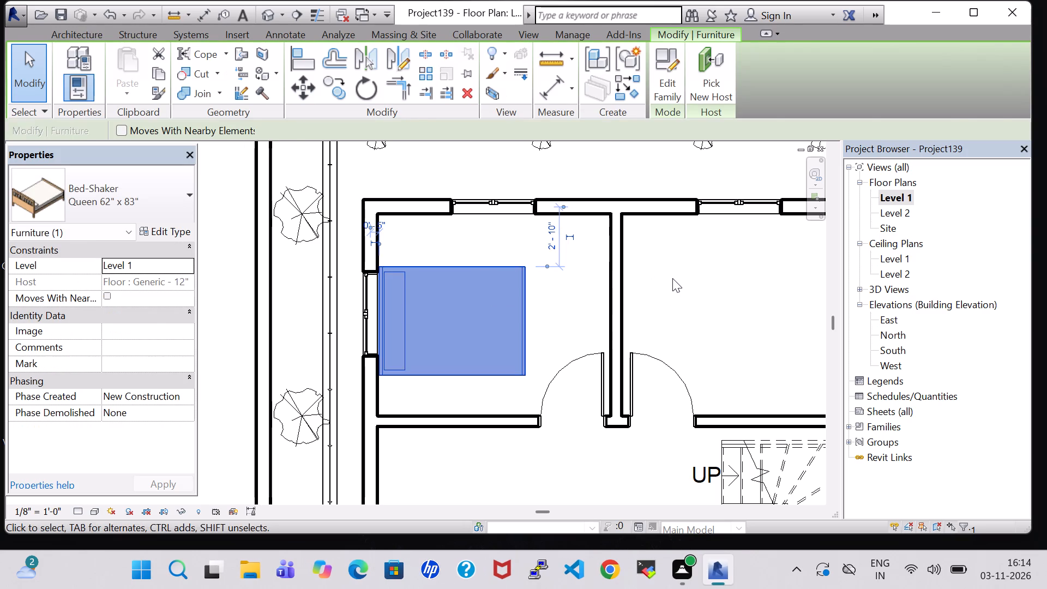
click(672, 278)
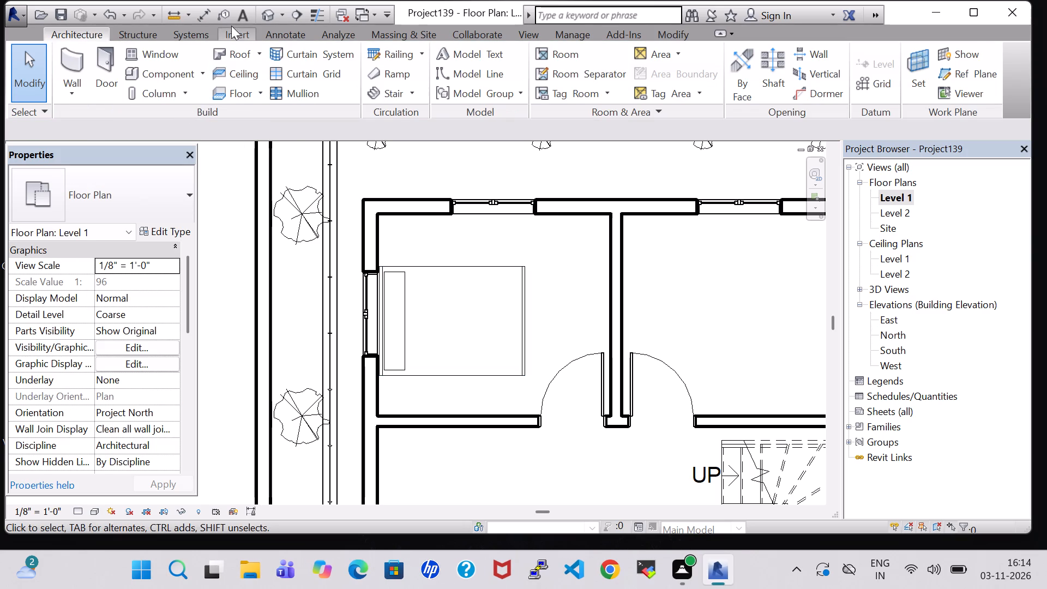
Open the 3D view and make the Roofs category visible in it again.
click(266, 17)
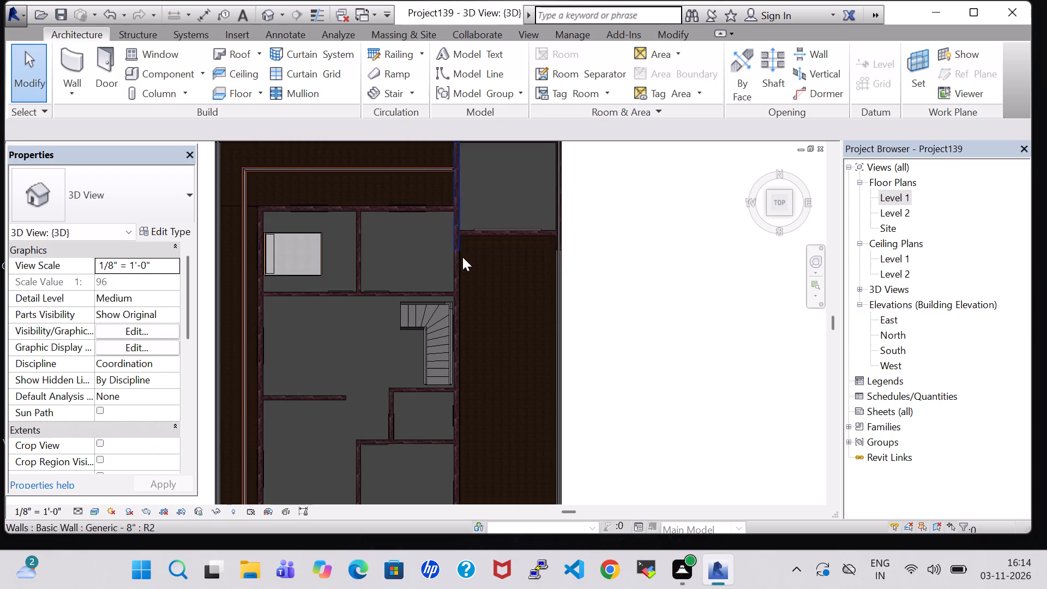
scroll(479, 278, down, 4)
text(vg)
scroll(225, 290, down, 11)
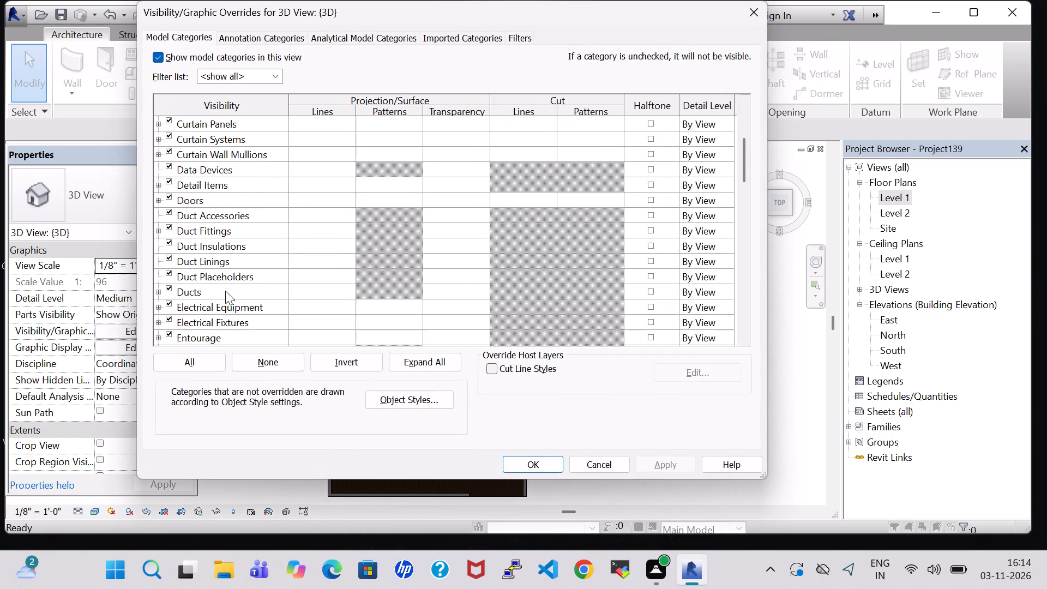
scroll(225, 291, down, 15)
scroll(225, 291, down, 7)
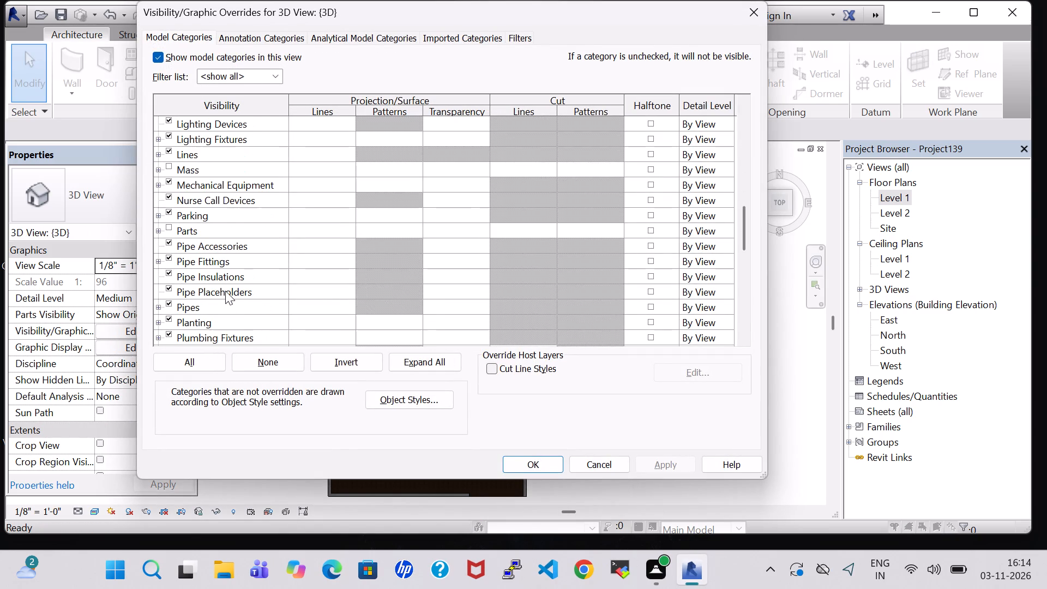
scroll(208, 260, up, 7)
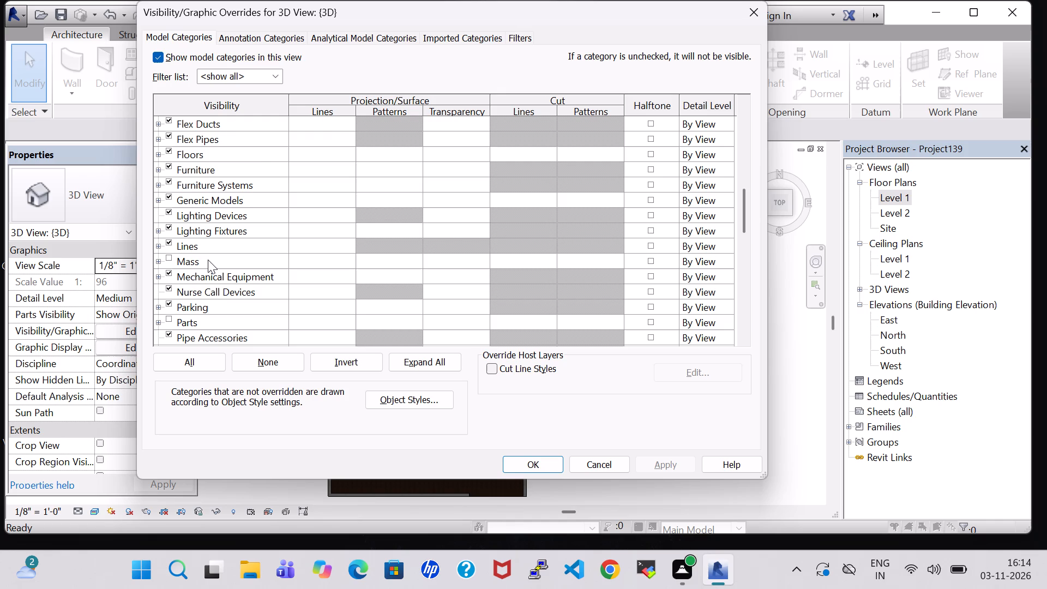
key(r)
scroll(205, 306, down, 4)
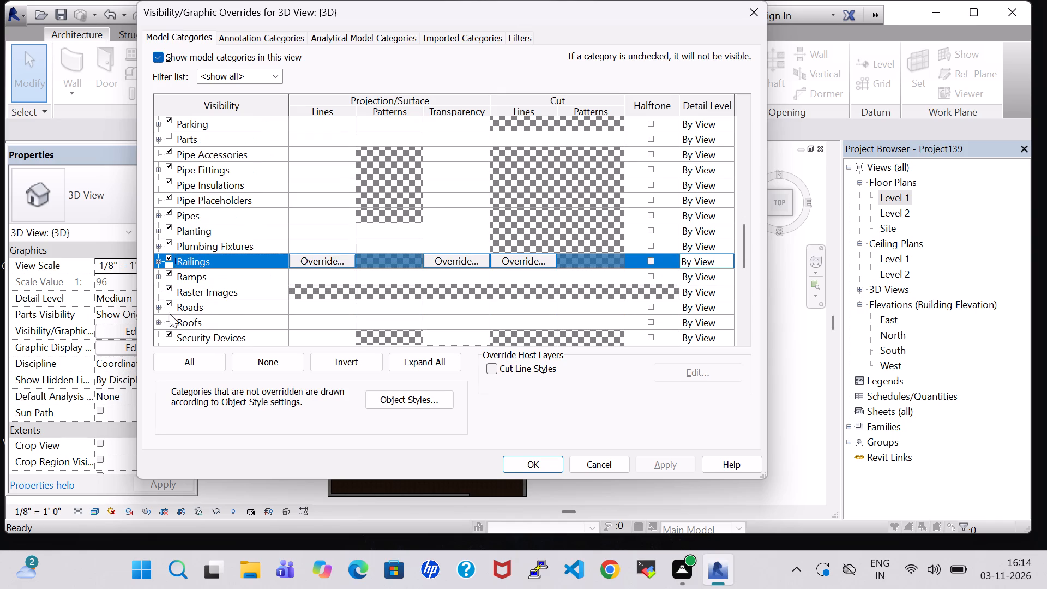
click(167, 315)
click(534, 467)
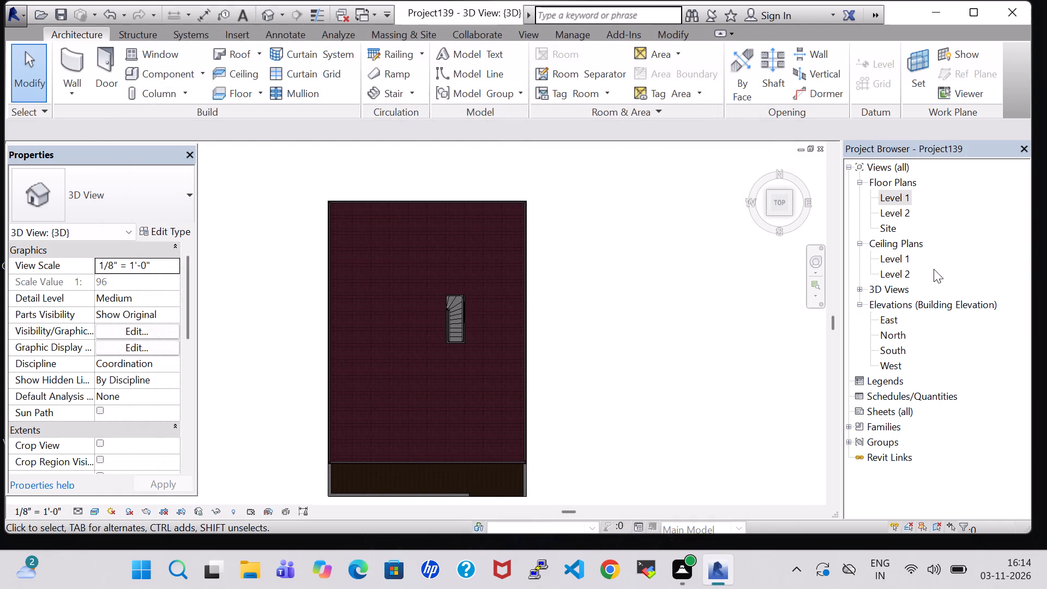
From the Level 1 floor plan, load the Table-Coffee family from the Furniture library's Tables folder as a component.
double_click(881, 199)
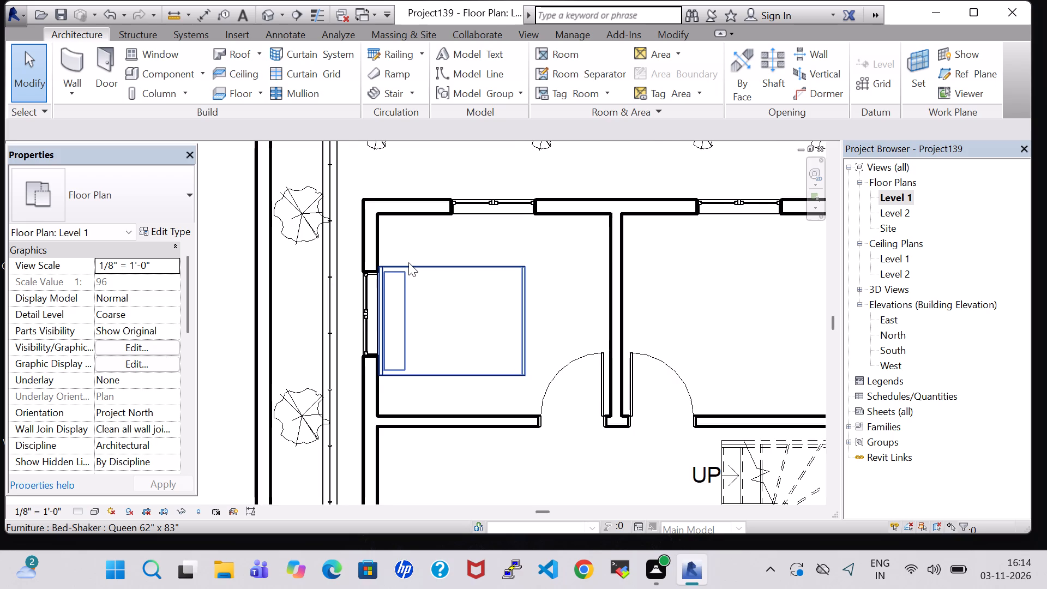
scroll(408, 262, down, 1)
click(419, 246)
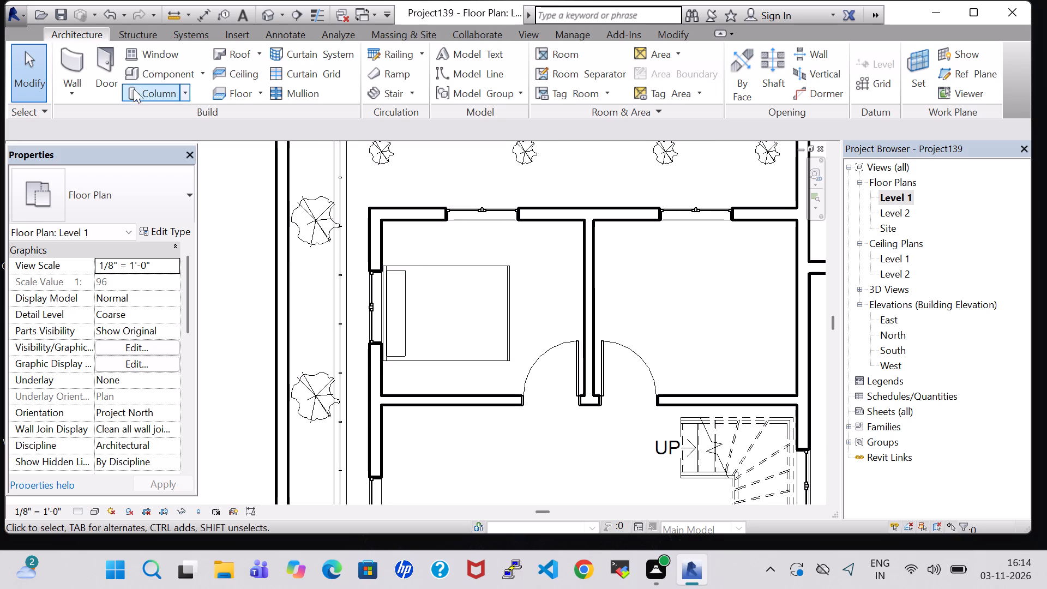
click(151, 78)
click(666, 77)
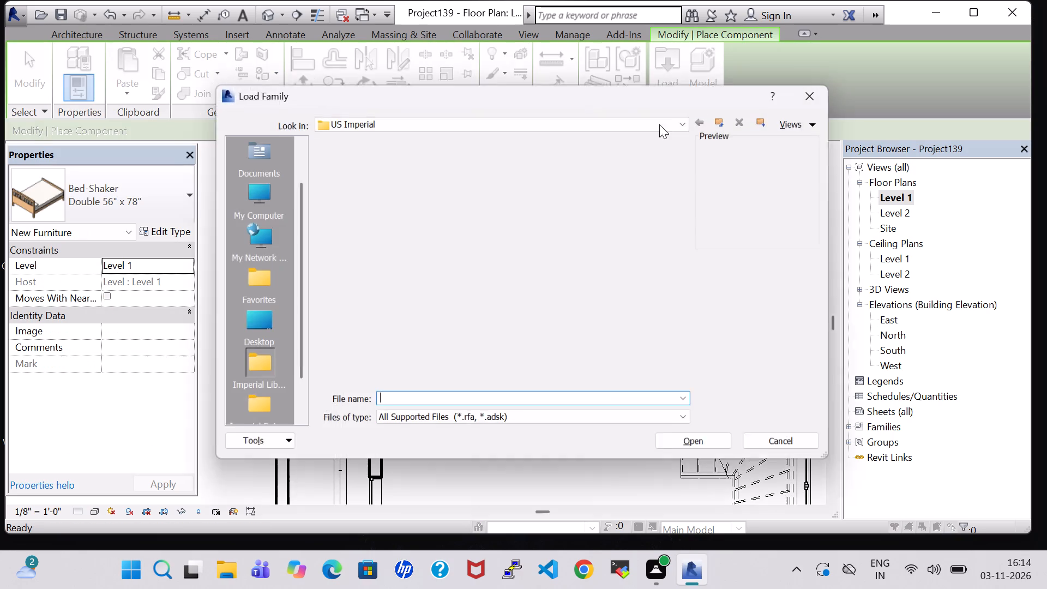
double_click(608, 360)
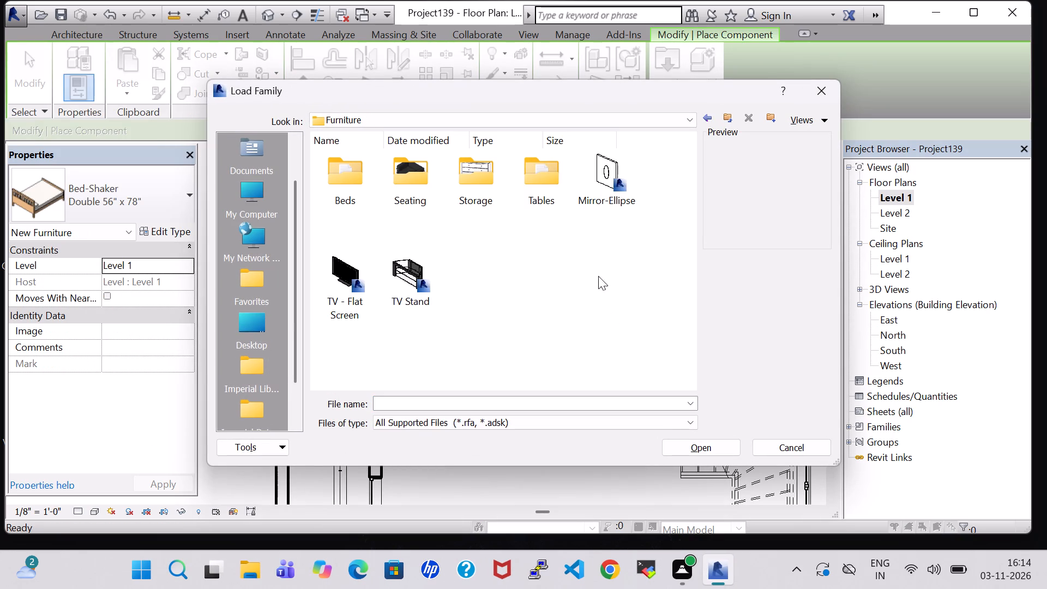
double_click(555, 189)
click(407, 179)
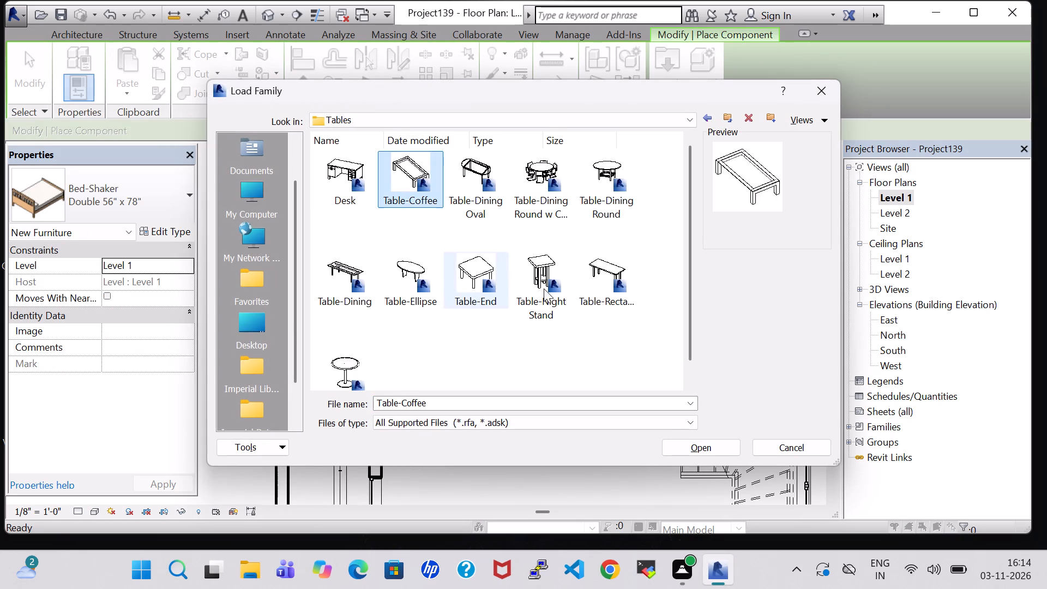
click(705, 446)
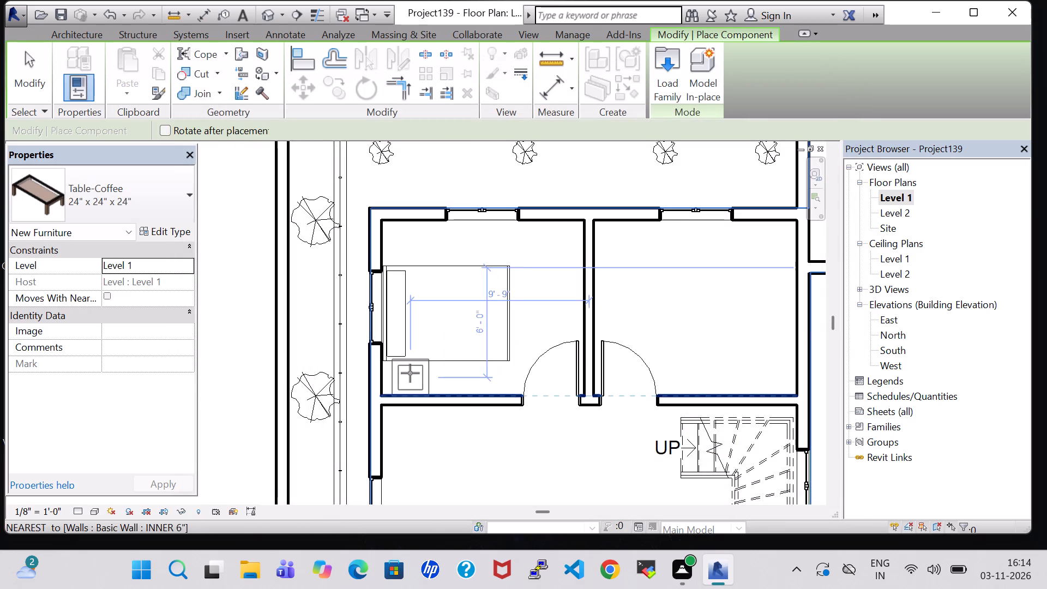
Place a 24" x 24" x 24" coffee table in the room's southwest corner, beside the head of the bed.
scroll(410, 373, up, 6)
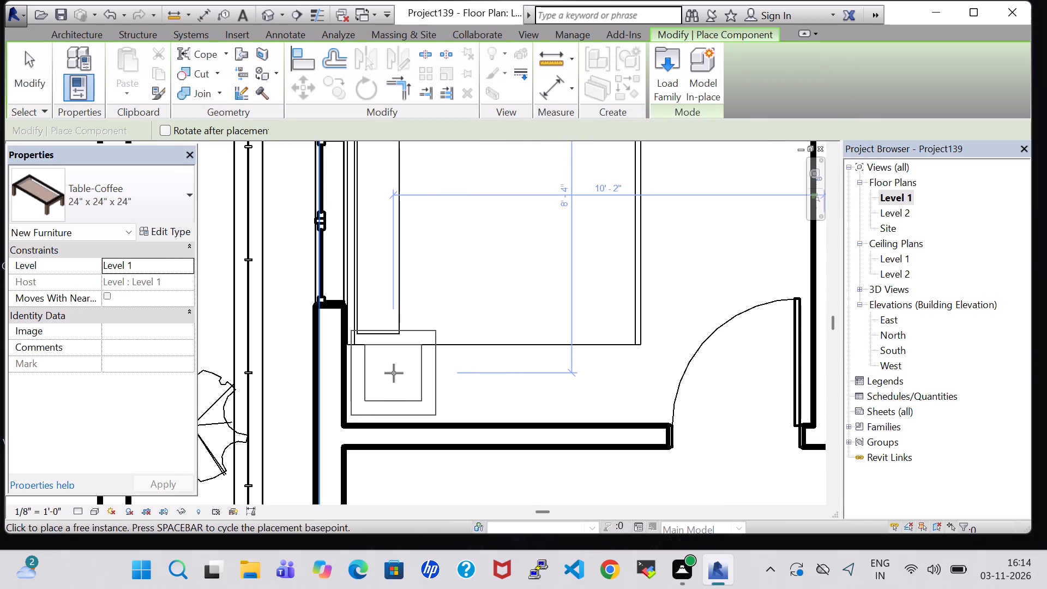
click(394, 373)
scroll(494, 366, down, 5)
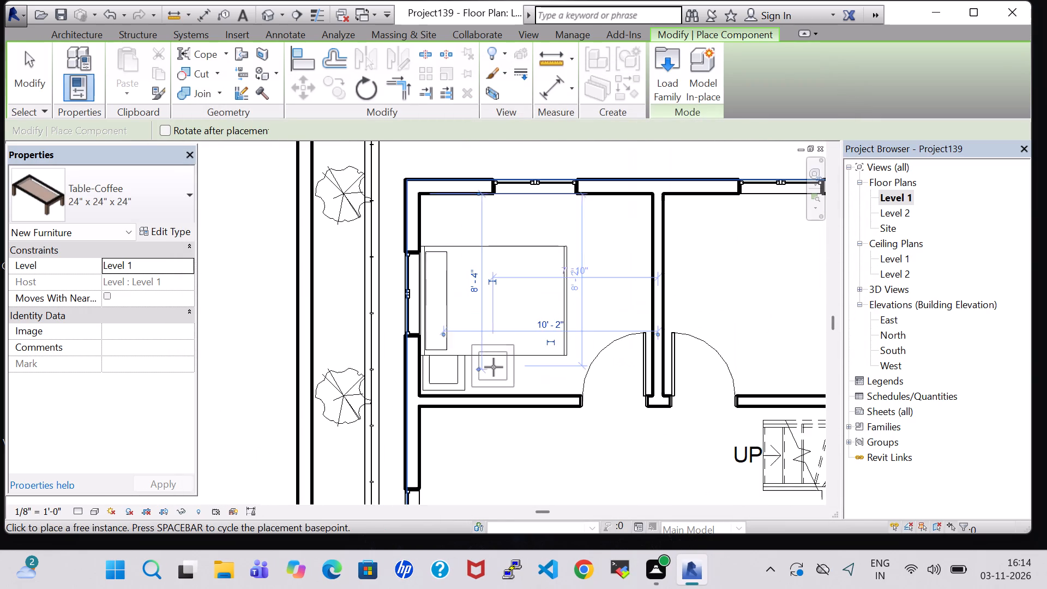
key(Escape)
key(Escape)
Load the Table-End family from the Furniture library's Tables folder as a component.
click(154, 74)
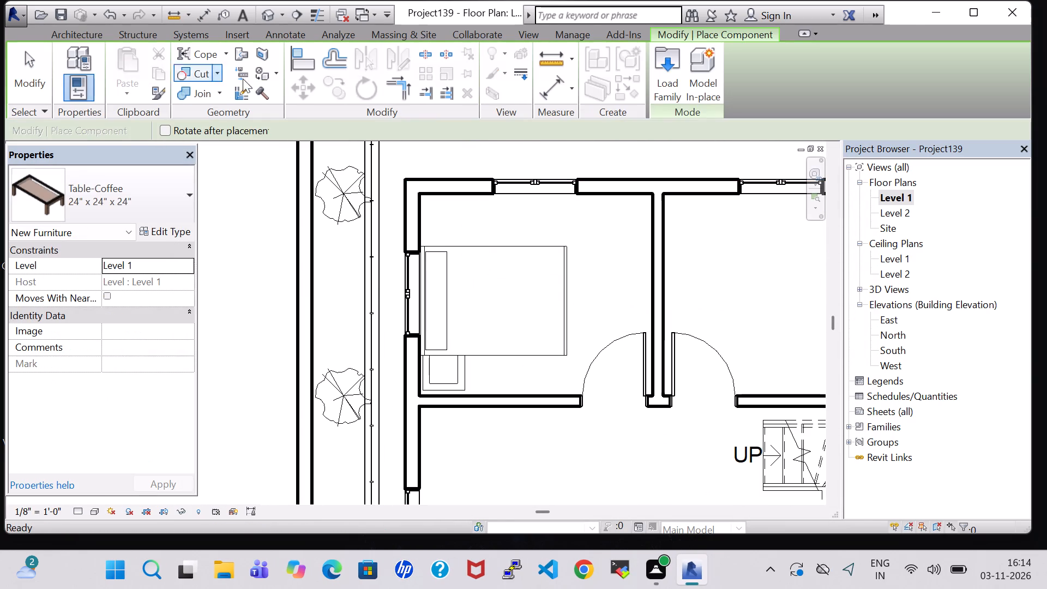
click(669, 86)
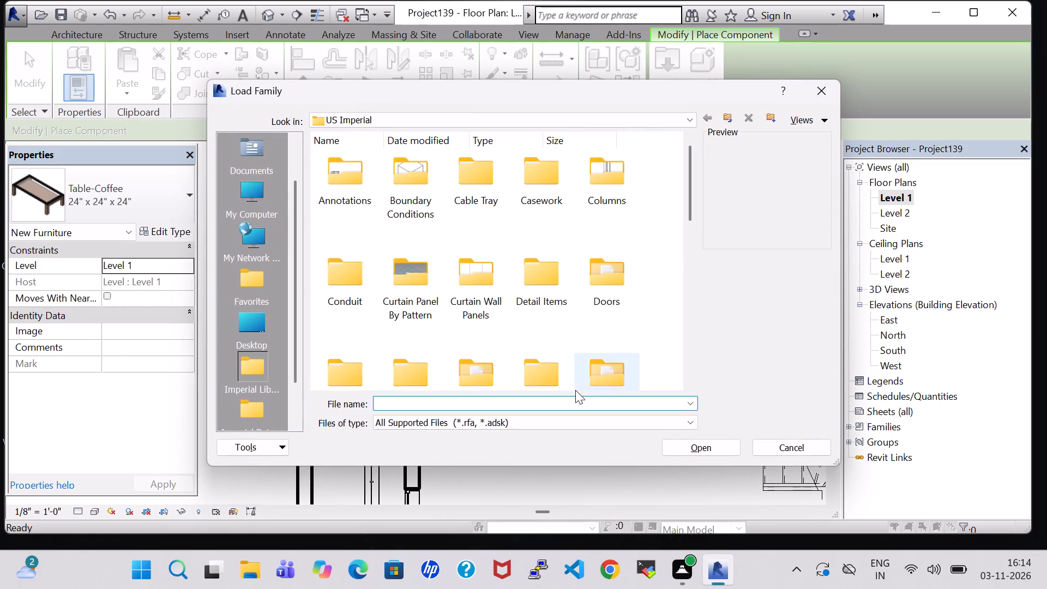
click(575, 390)
double_click(601, 358)
double_click(533, 185)
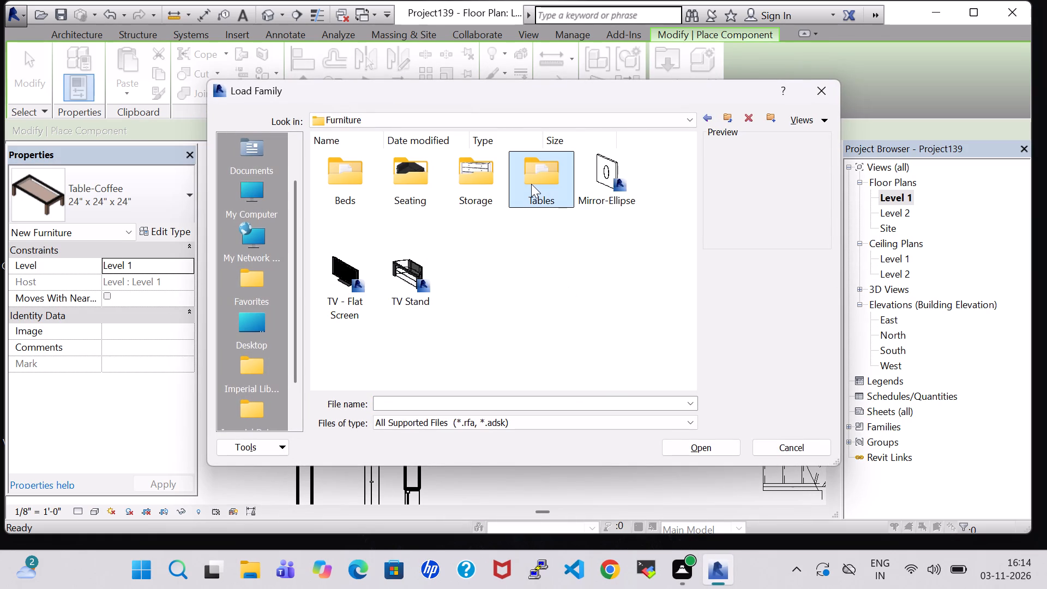
click(541, 267)
double_click(533, 183)
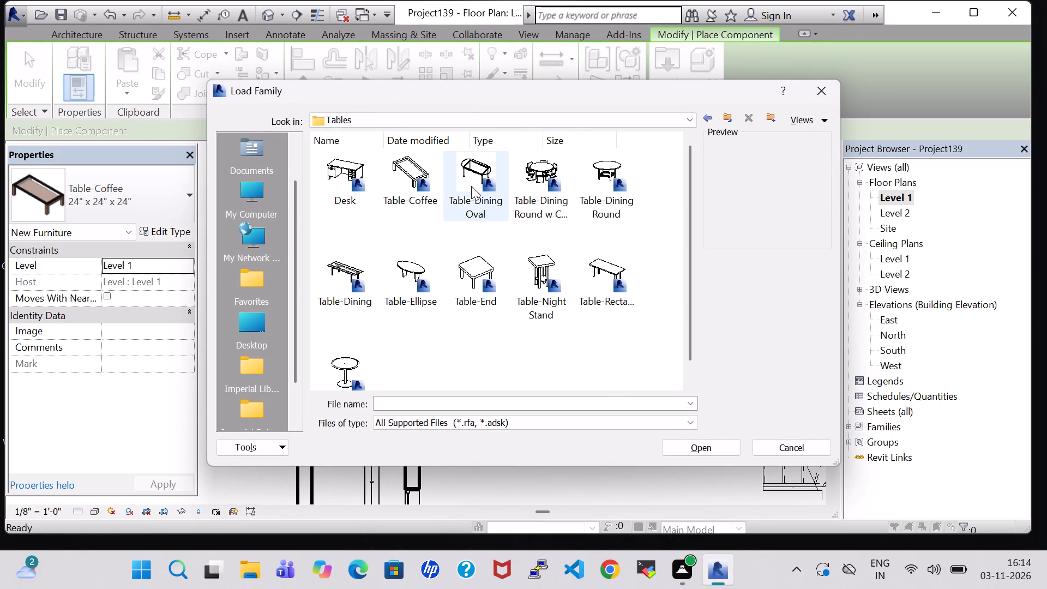
click(492, 258)
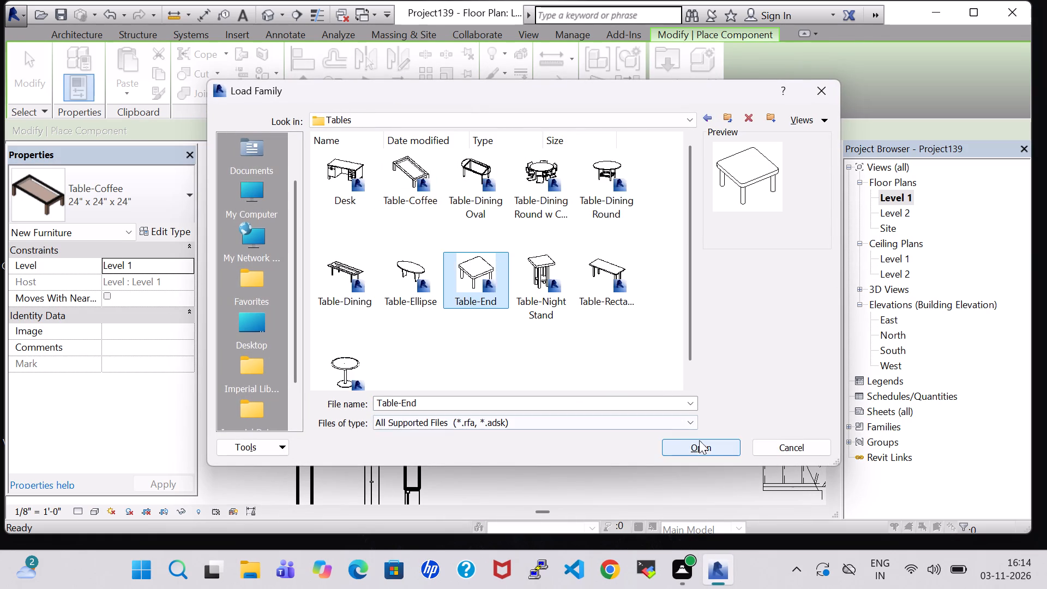
click(705, 444)
Place a 24" x 24" end table in the room's northwest corner, north of the bed and aligned with the coffee table.
scroll(456, 215, up, 5)
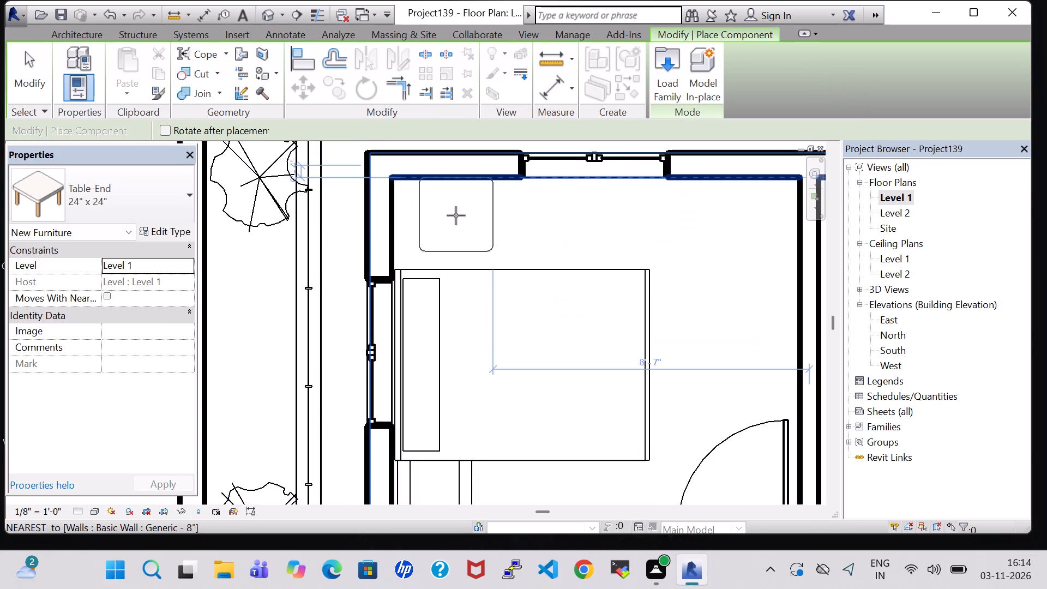
click(435, 223)
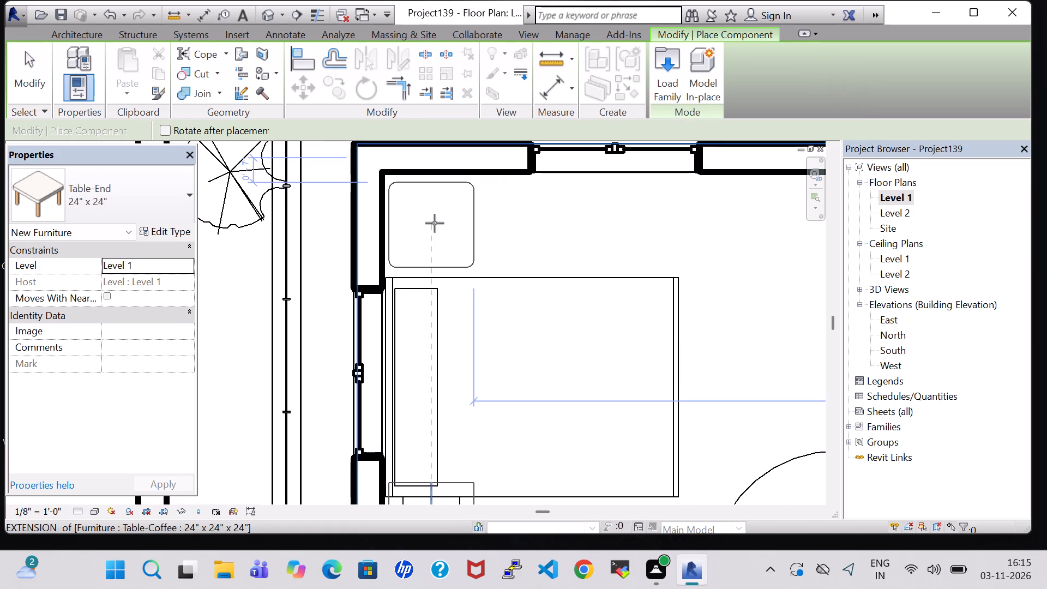
key(Escape)
key(Escape)
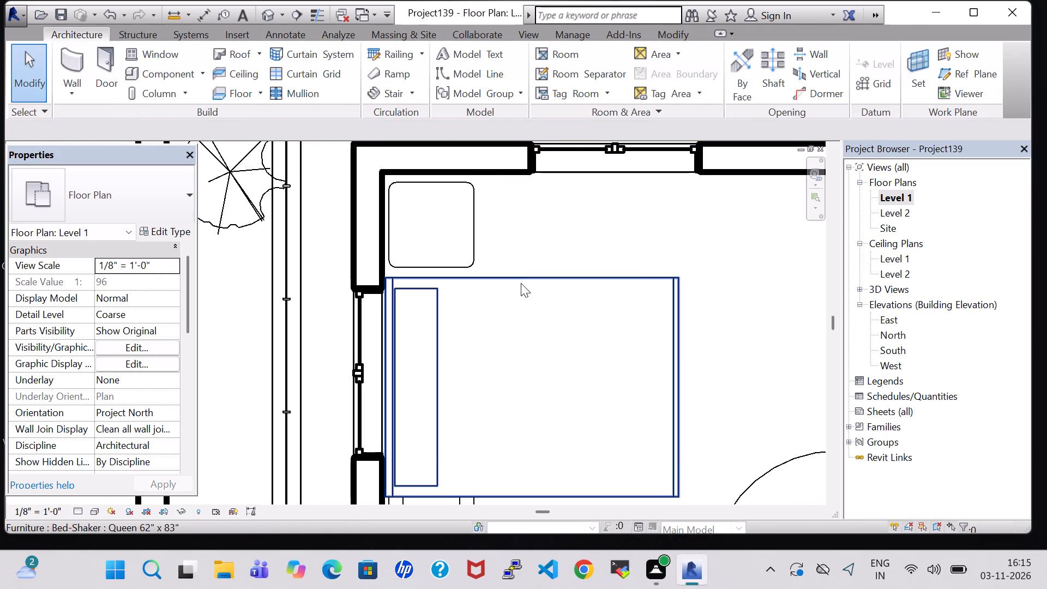
Nudge the queen bed north toward the end table, about 2'-8" from the north wall.
click(521, 283)
key(Up)
key(Up)
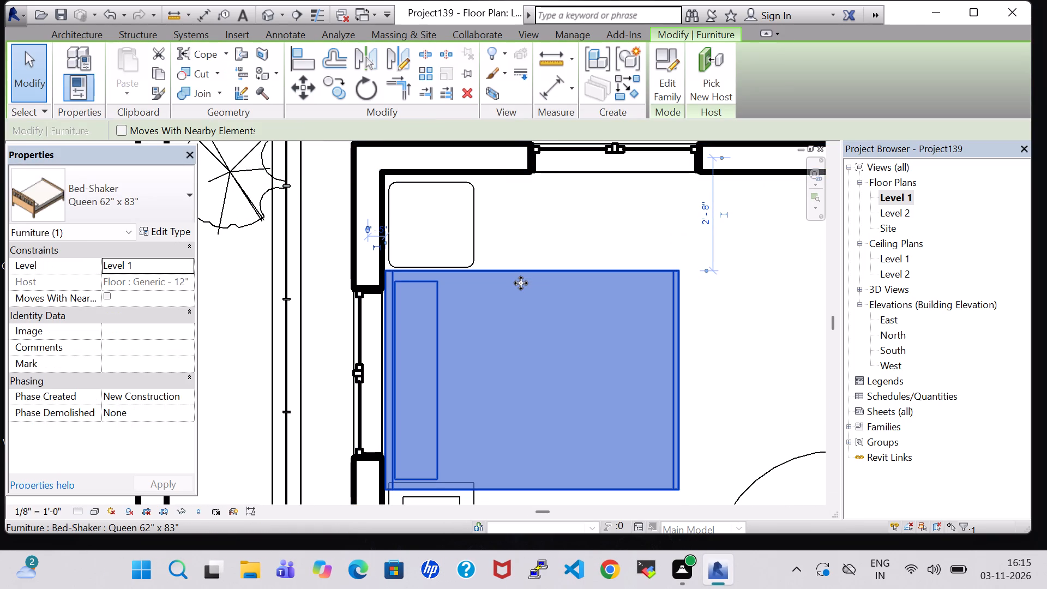
scroll(520, 237, down, 6)
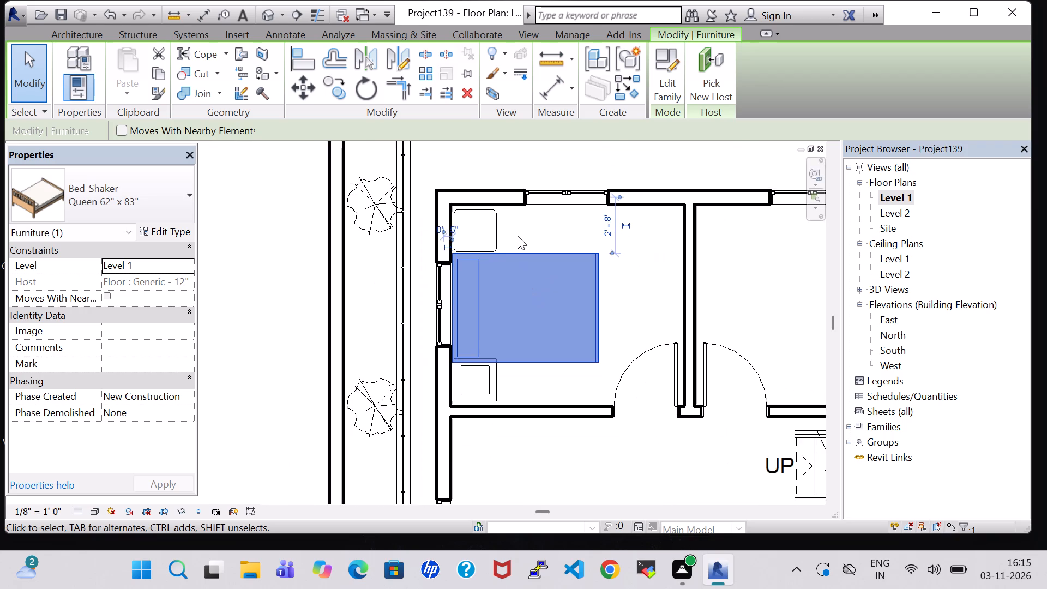
Change the selected bed's type to Bed-Shaker Double 56" x 78".
click(157, 197)
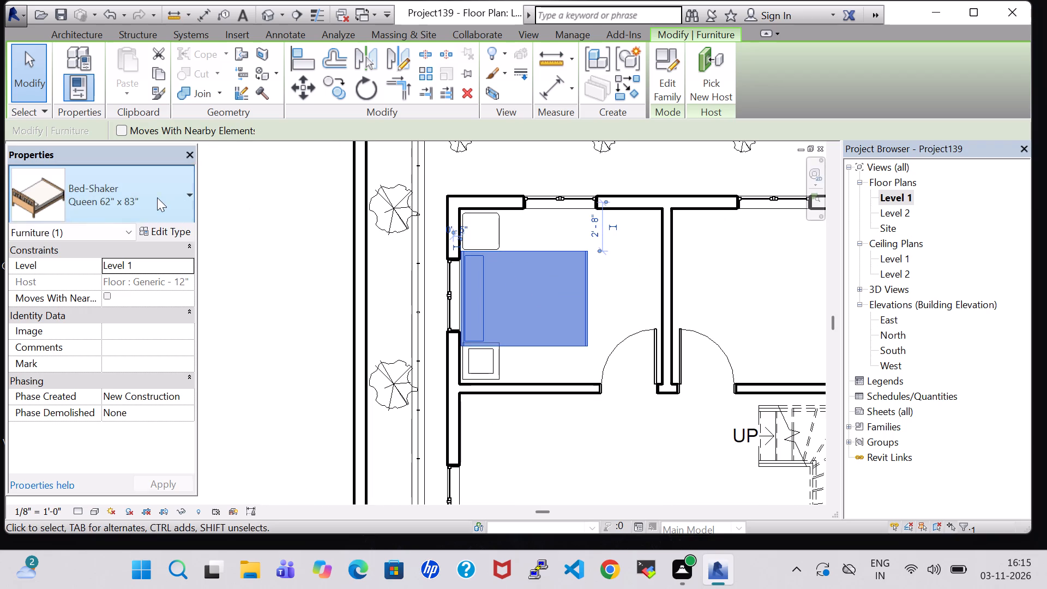
click(123, 290)
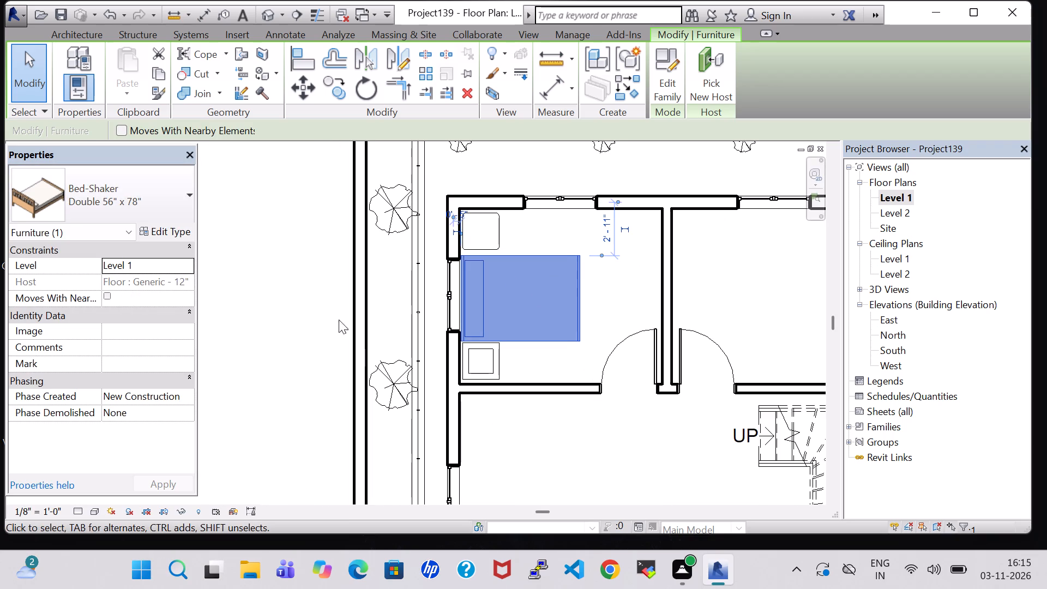
Nudge the double bed slightly north so it sits evenly between the end table and the coffee table.
key(Up)
key(Up)
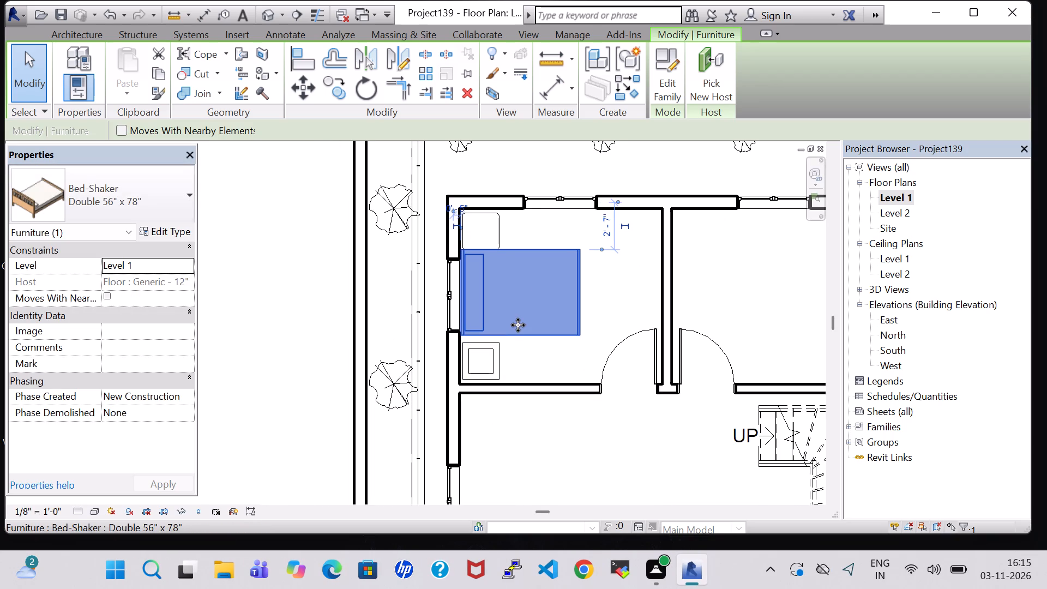
key(Down)
click(609, 292)
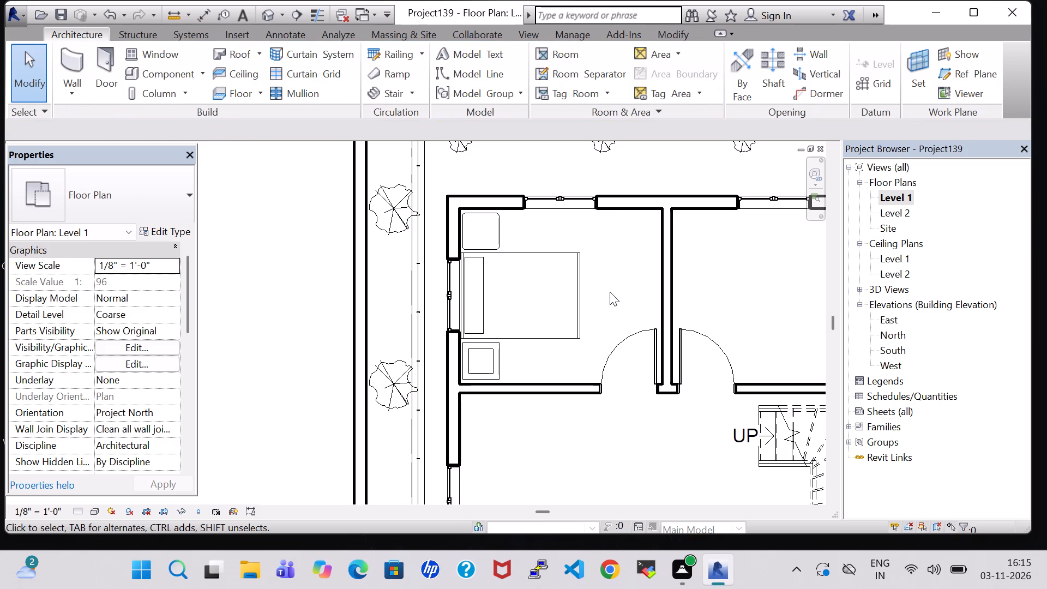
click(615, 287)
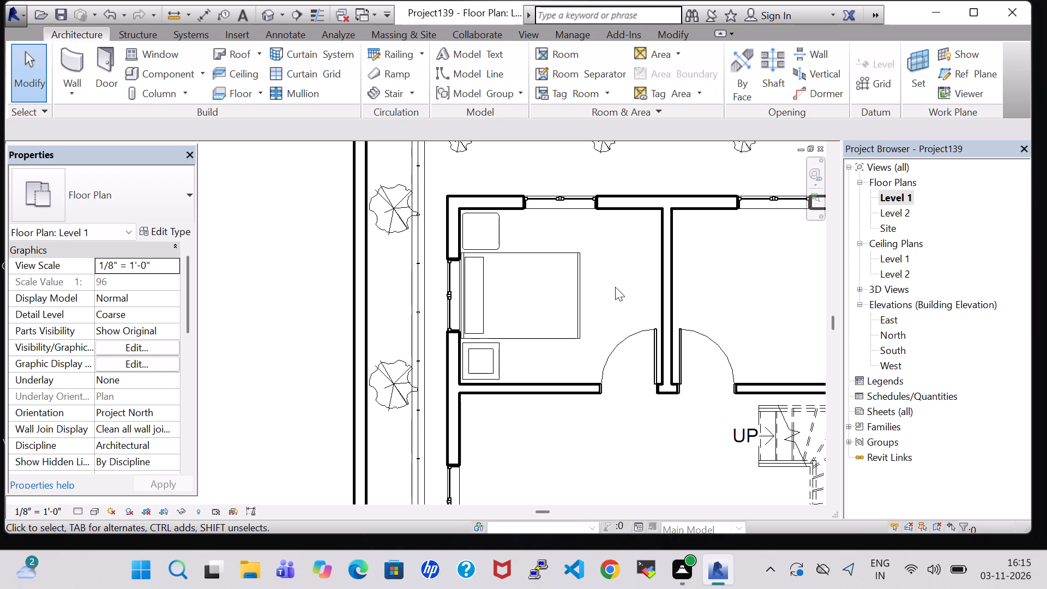
Open the default 3D view and examine the house exterior from the front, including the railed roof and garage side.
text(vg)
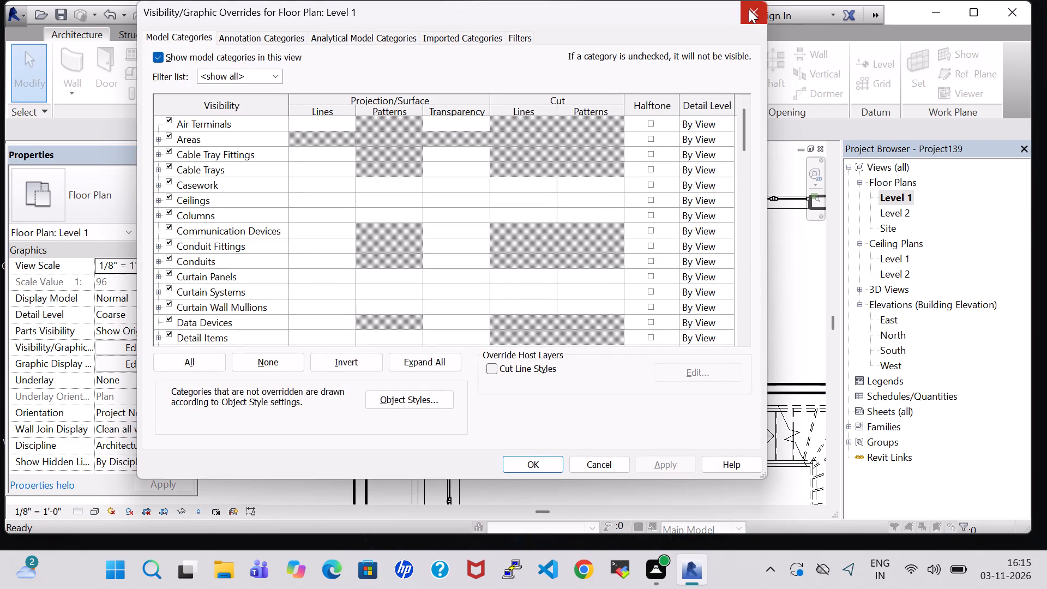
click(749, 9)
click(262, 16)
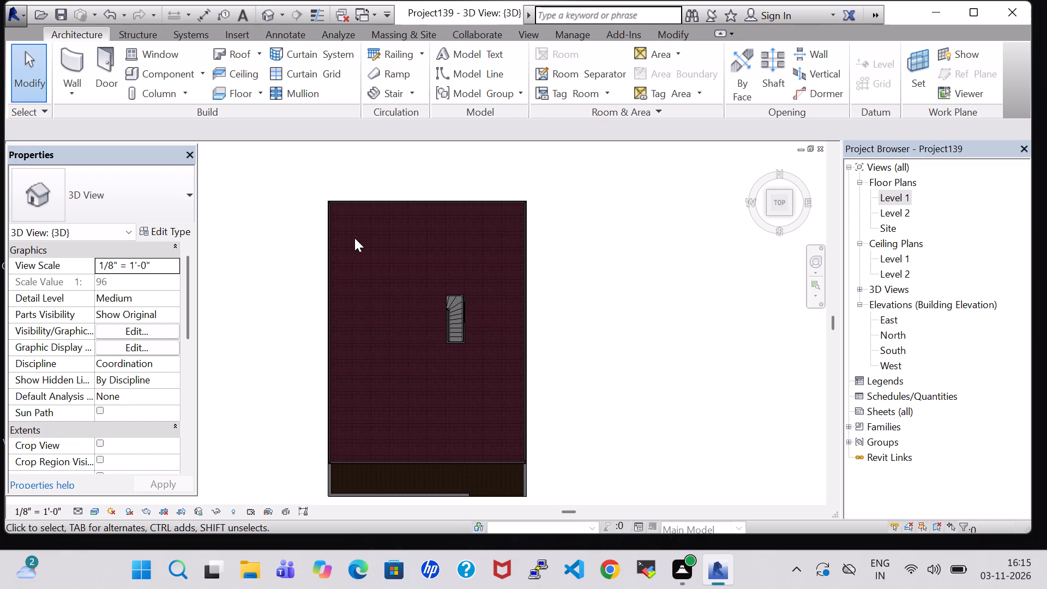
scroll(352, 253, down, 1)
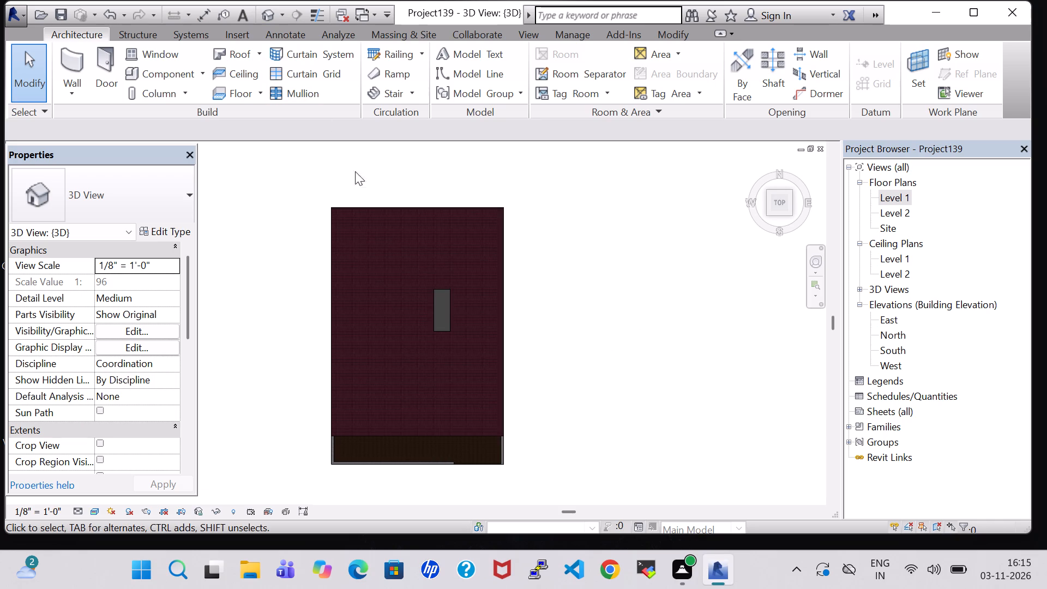
shift+middle_drag(551, 441, 547, 438)
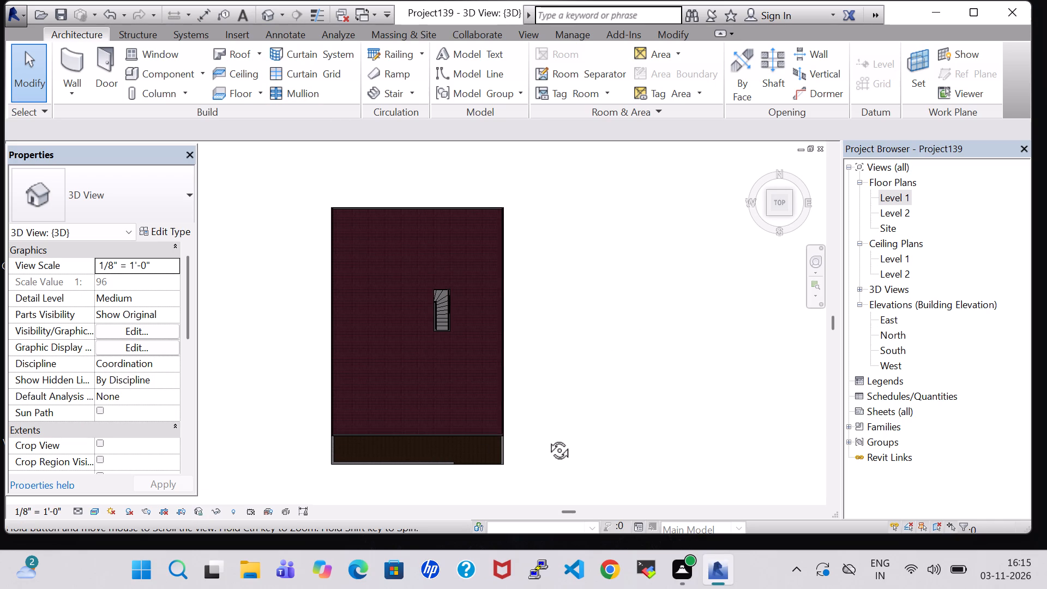
shift+middle_drag(547, 438, 511, 295)
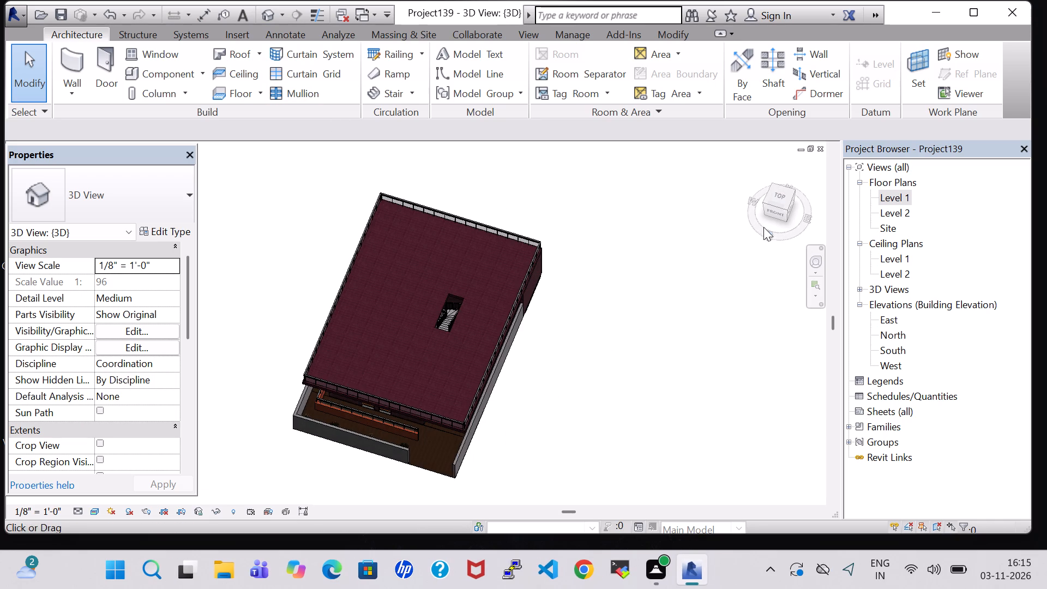
click(771, 233)
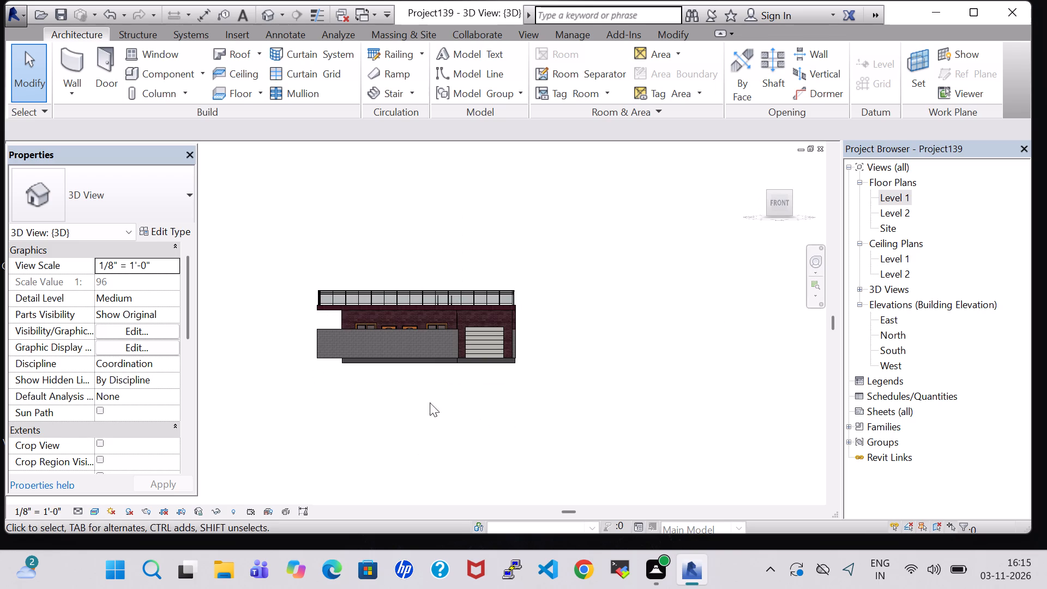
scroll(449, 262, up, 6)
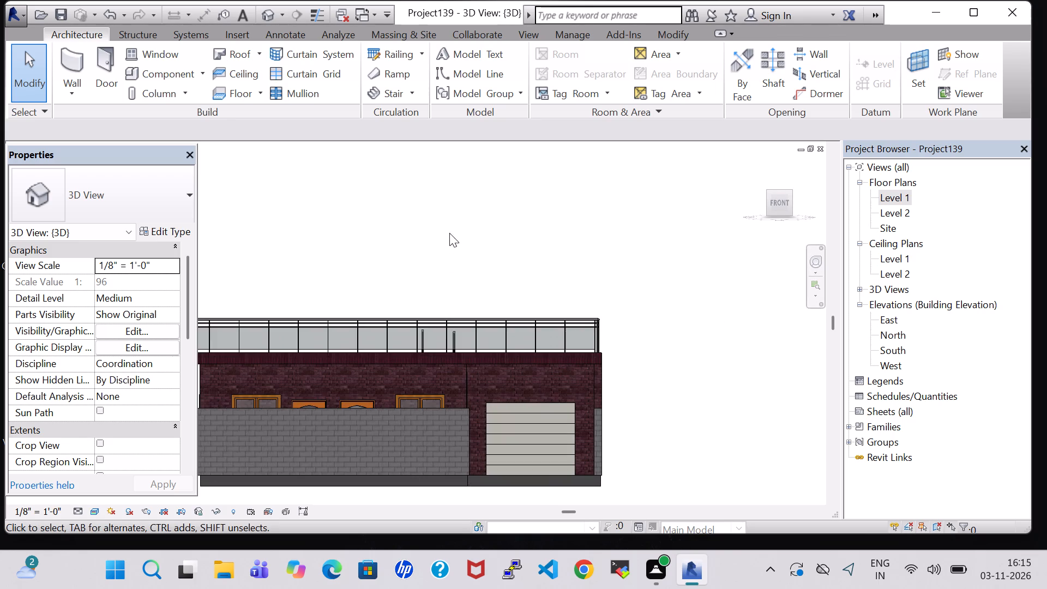
shift+middle_drag(450, 229, 451, 334)
middle_drag(449, 342, 467, 257)
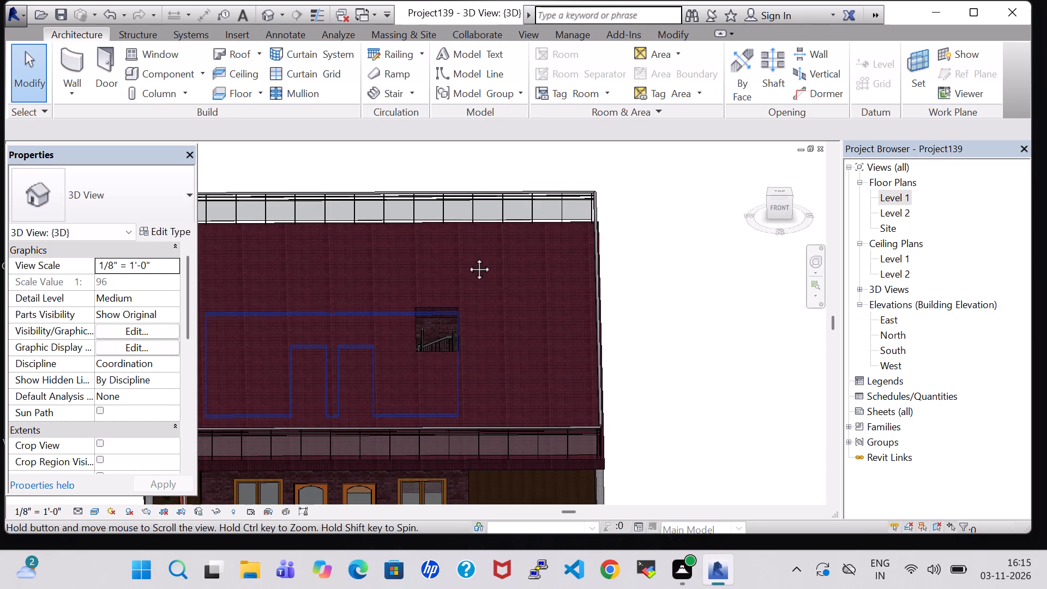
middle_drag(467, 257, 471, 205)
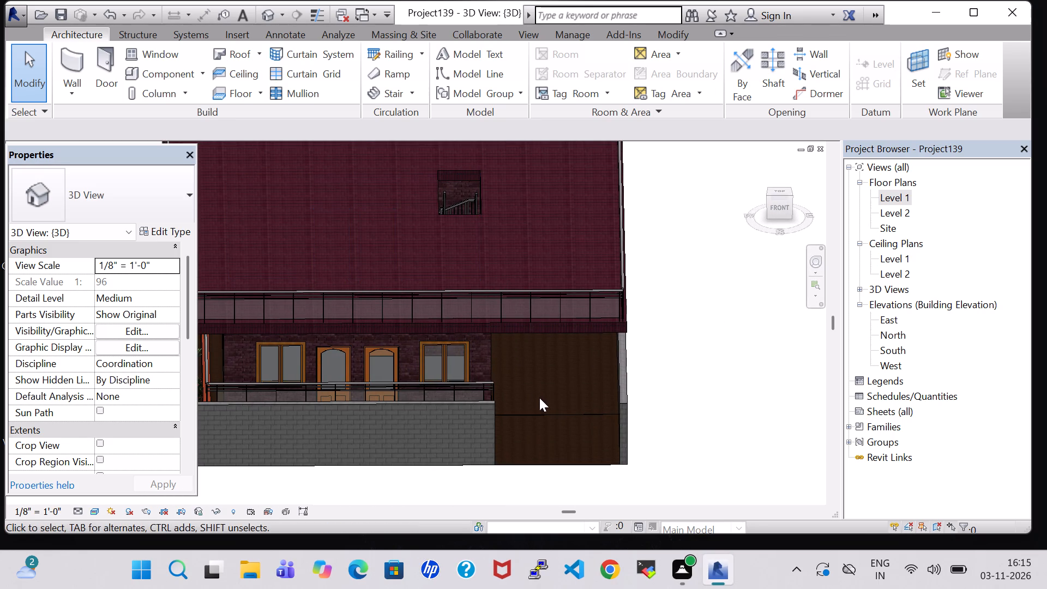
middle_drag(539, 383, 526, 296)
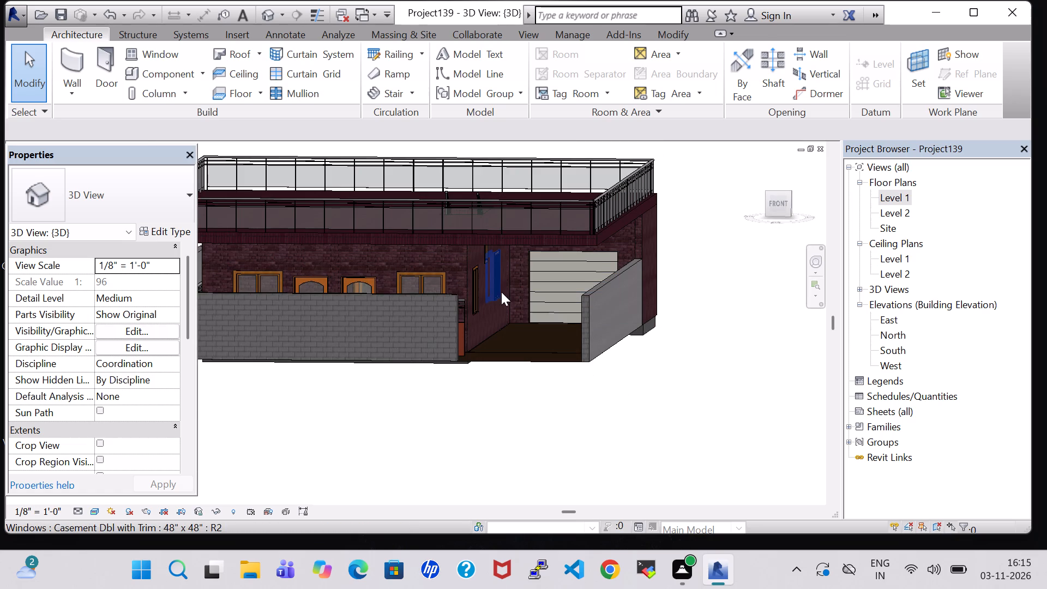
middle_drag(545, 290, 559, 367)
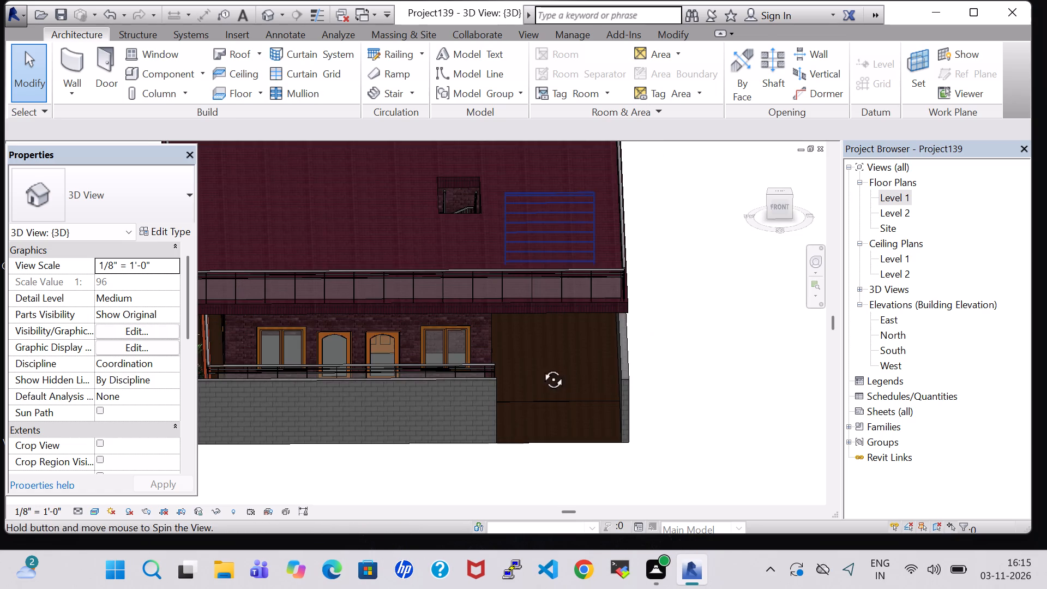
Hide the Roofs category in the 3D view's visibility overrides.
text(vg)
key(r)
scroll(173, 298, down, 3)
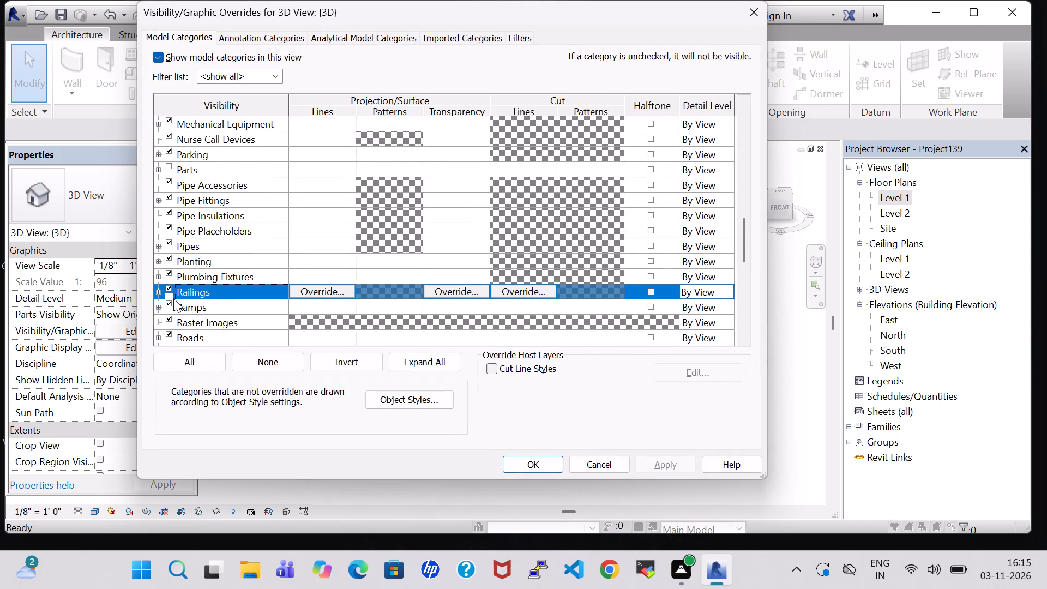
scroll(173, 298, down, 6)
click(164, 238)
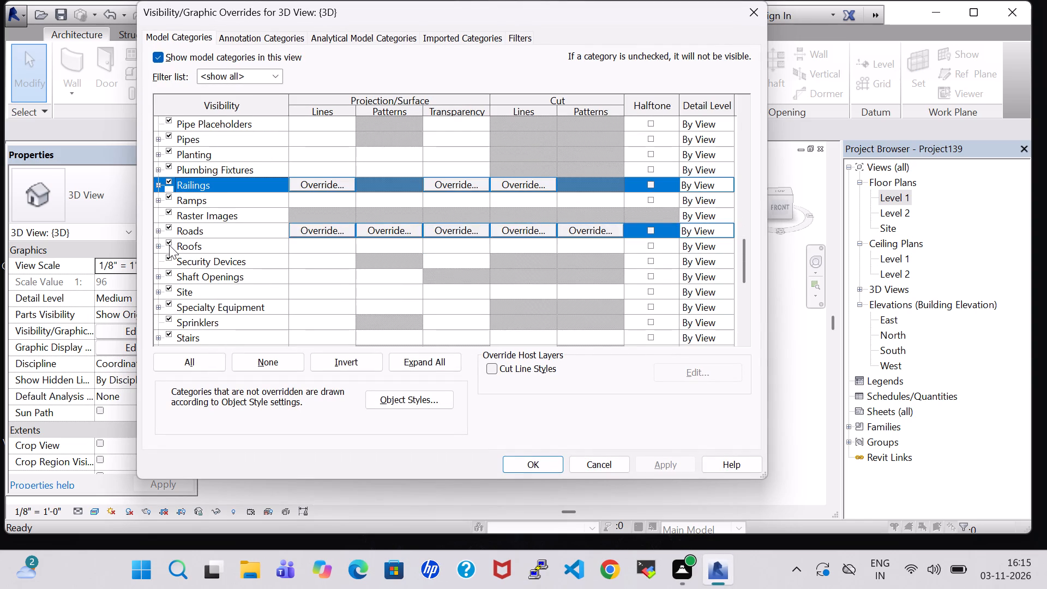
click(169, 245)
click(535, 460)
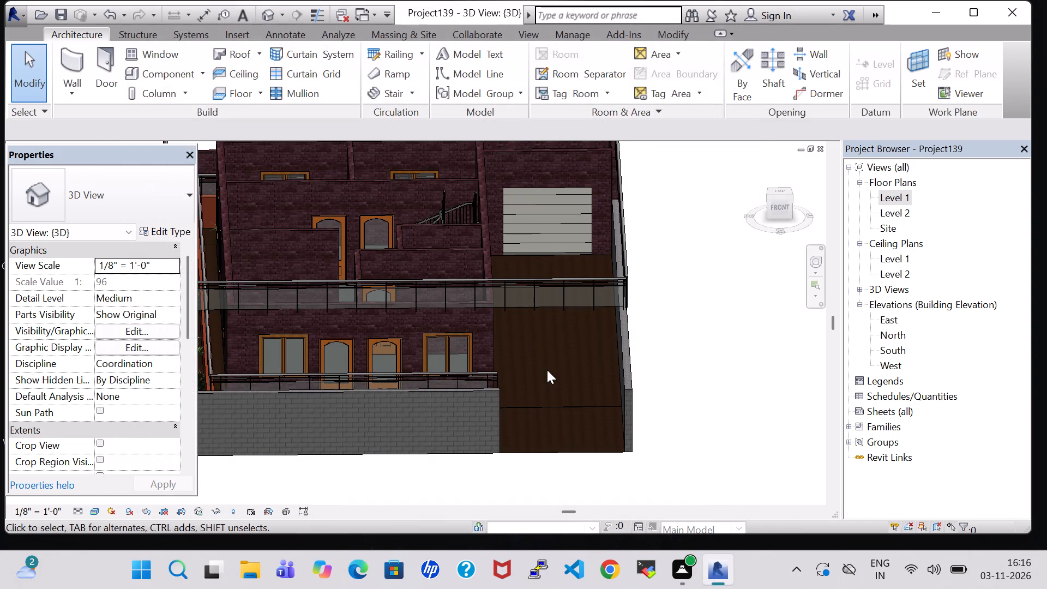
Examine the Level 1 interior from above in 3D, including the furnished northwest bedroom, the staircase and the front rooms.
middle_drag(547, 370, 540, 432)
shift+middle_drag(525, 359, 527, 423)
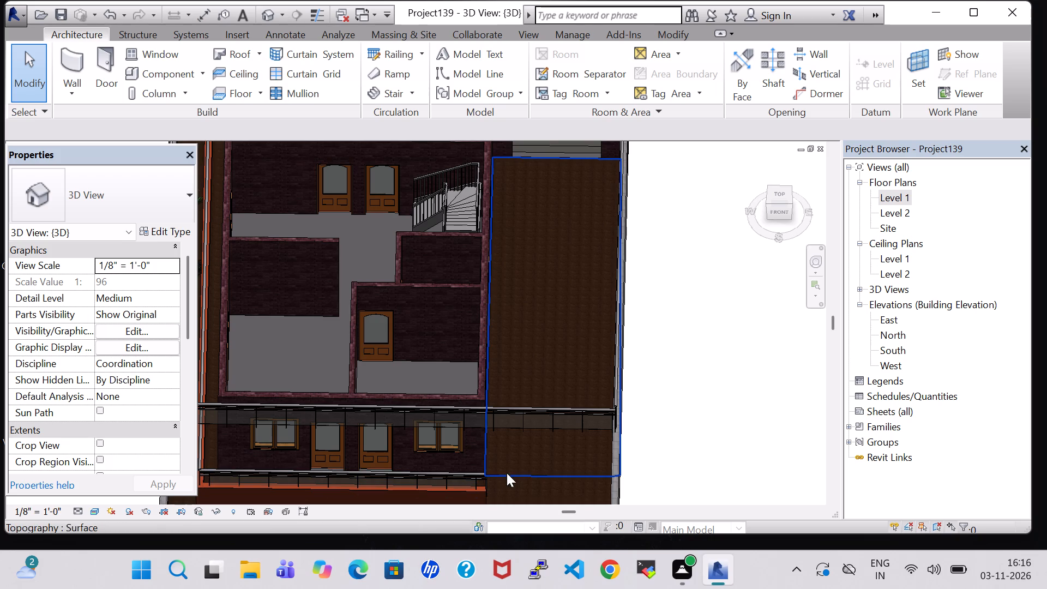
middle_drag(507, 473, 635, 472)
middle_drag(420, 279, 421, 280)
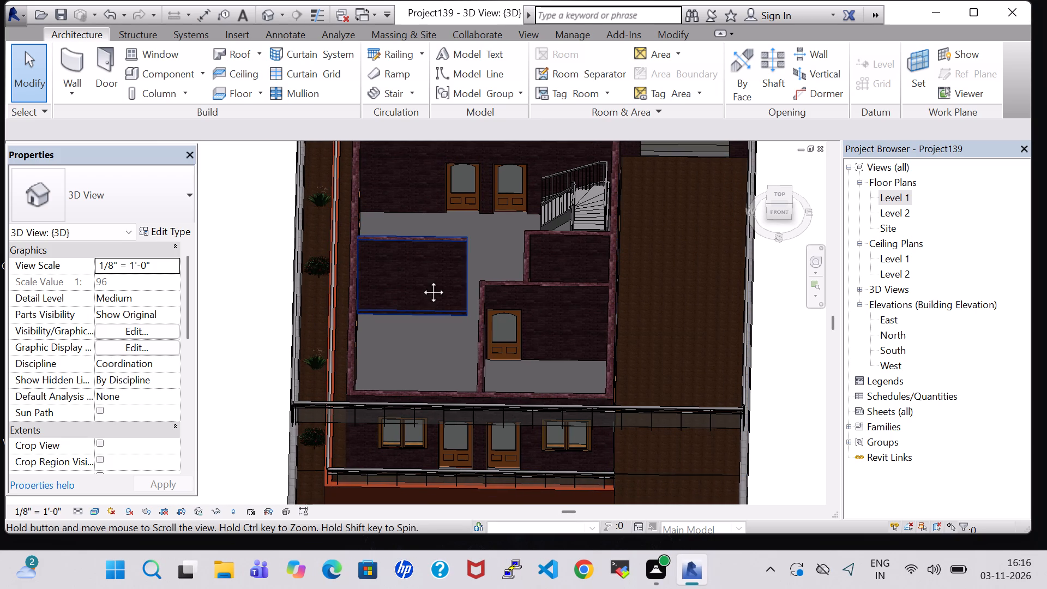
middle_drag(421, 280, 366, 460)
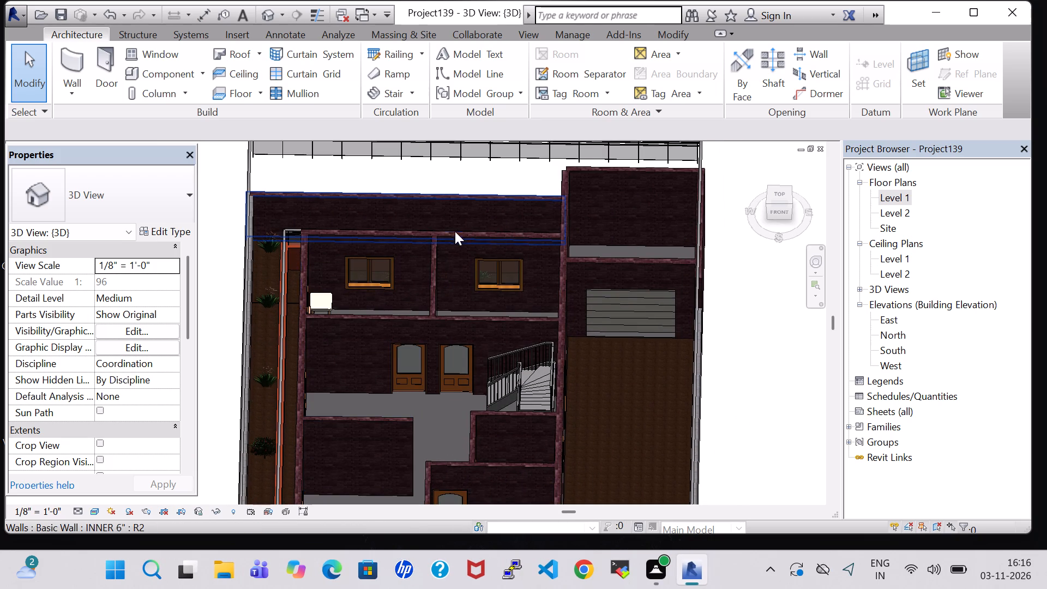
shift+middle_drag(455, 232, 454, 343)
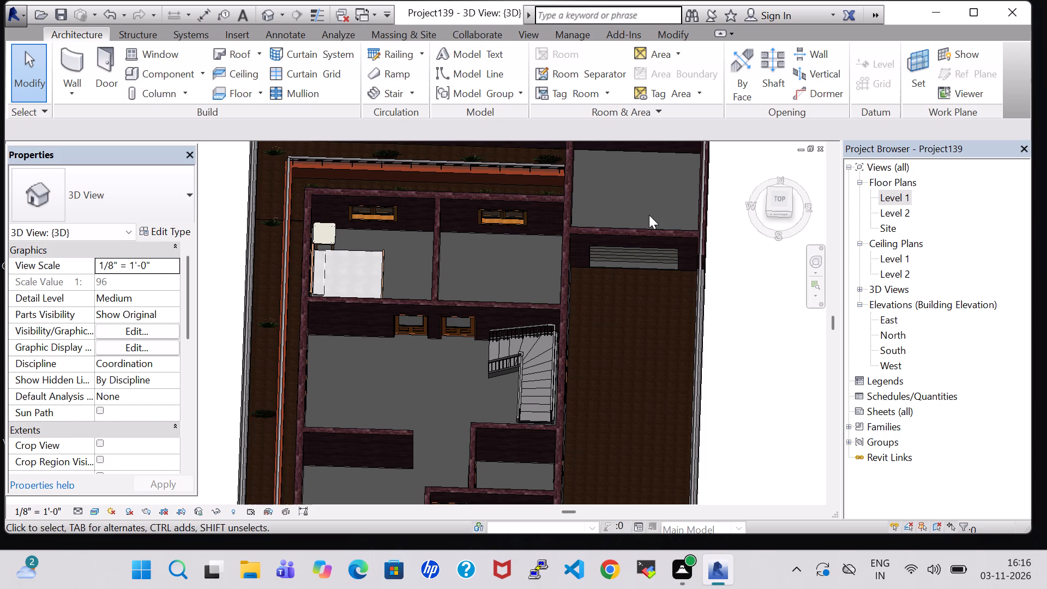
scroll(574, 171, up, 1)
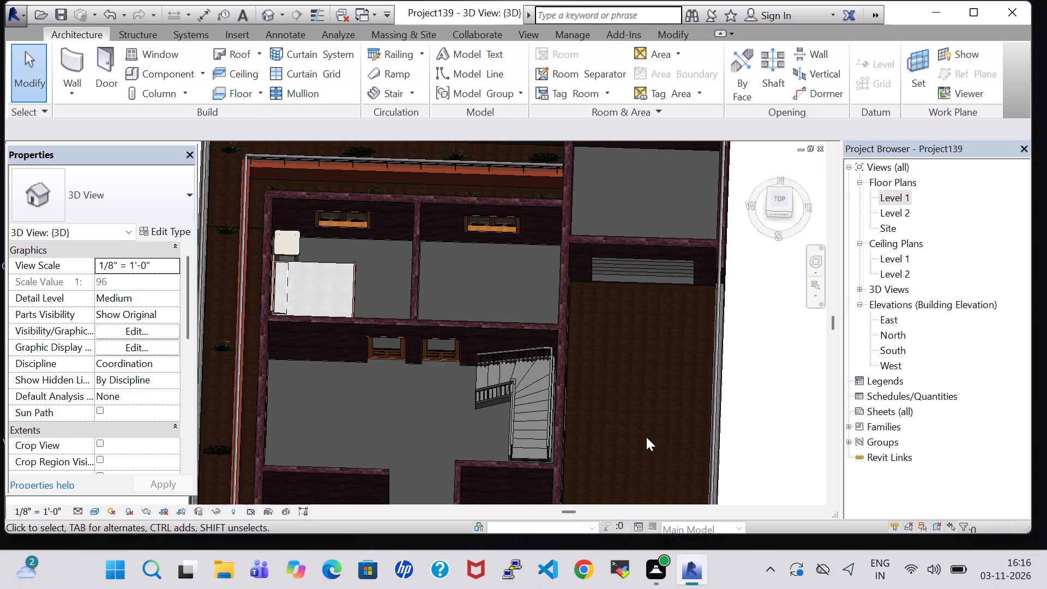
middle_drag(642, 441, 622, 340)
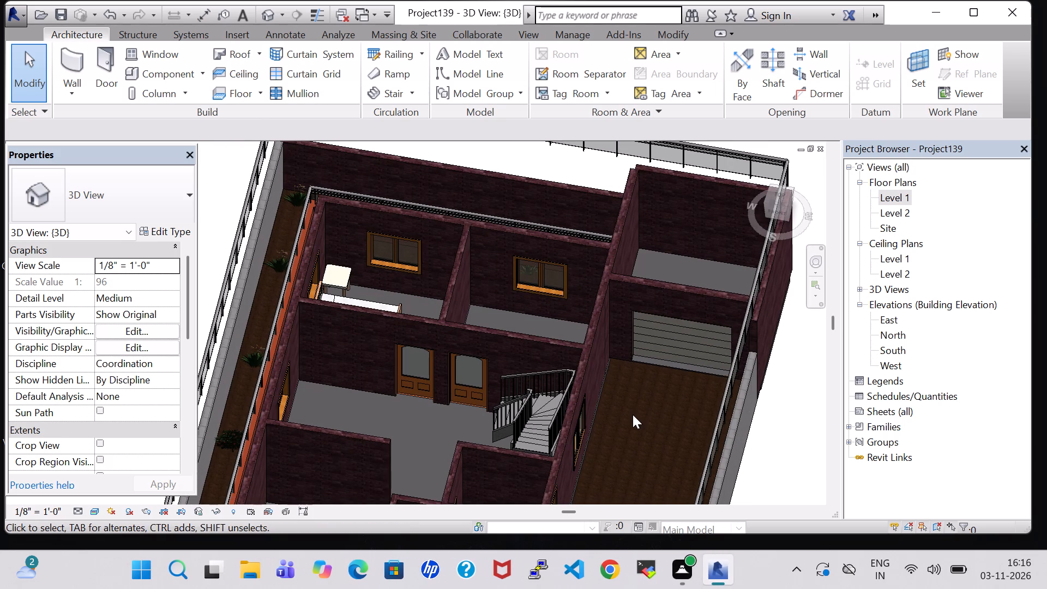
middle_drag(633, 414, 661, 413)
scroll(655, 433, down, 1)
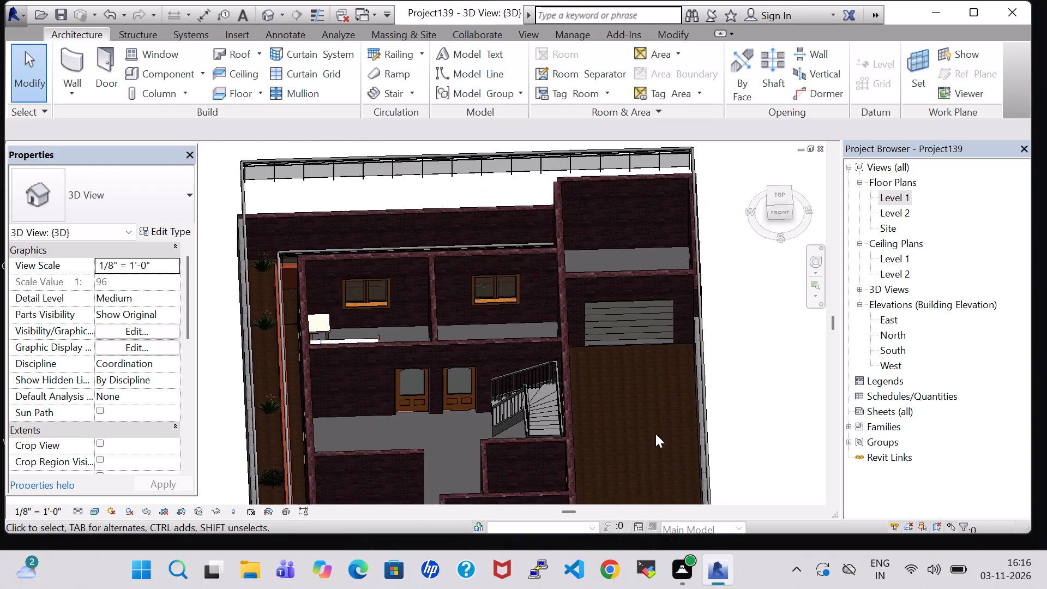
middle_drag(655, 434, 610, 239)
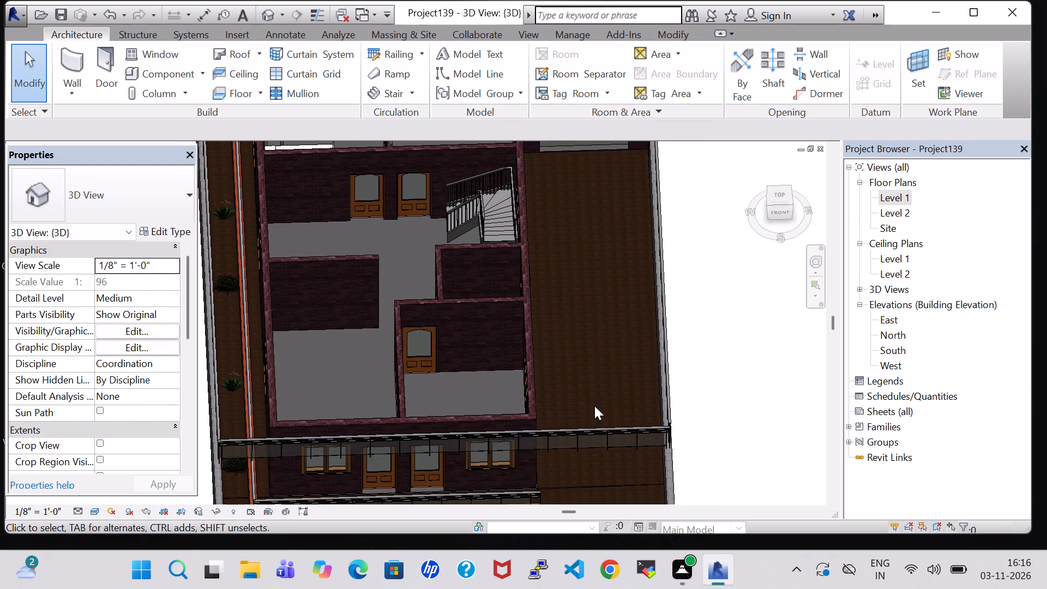
middle_drag(594, 406, 580, 326)
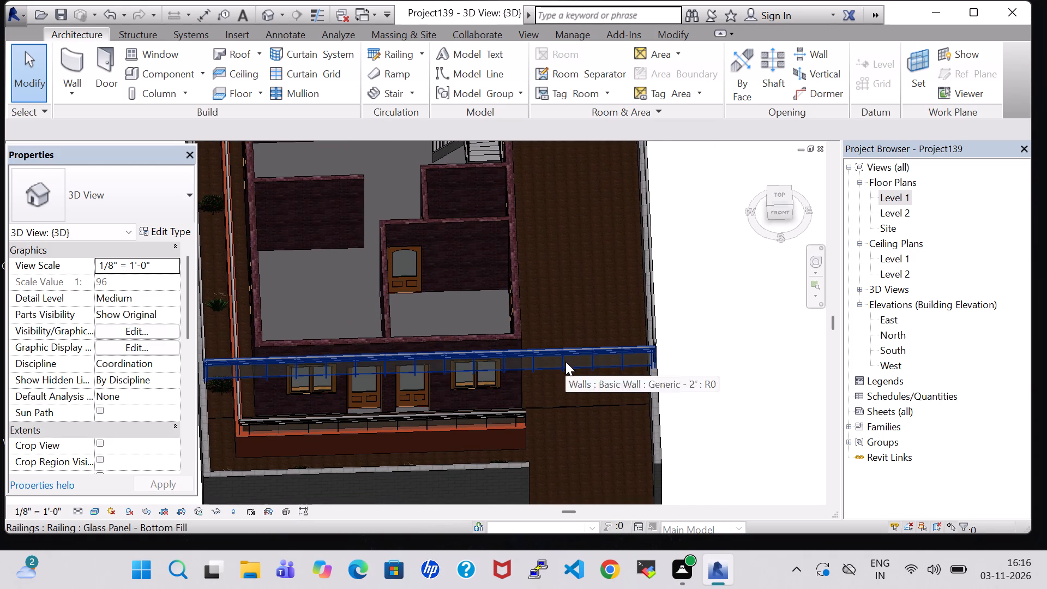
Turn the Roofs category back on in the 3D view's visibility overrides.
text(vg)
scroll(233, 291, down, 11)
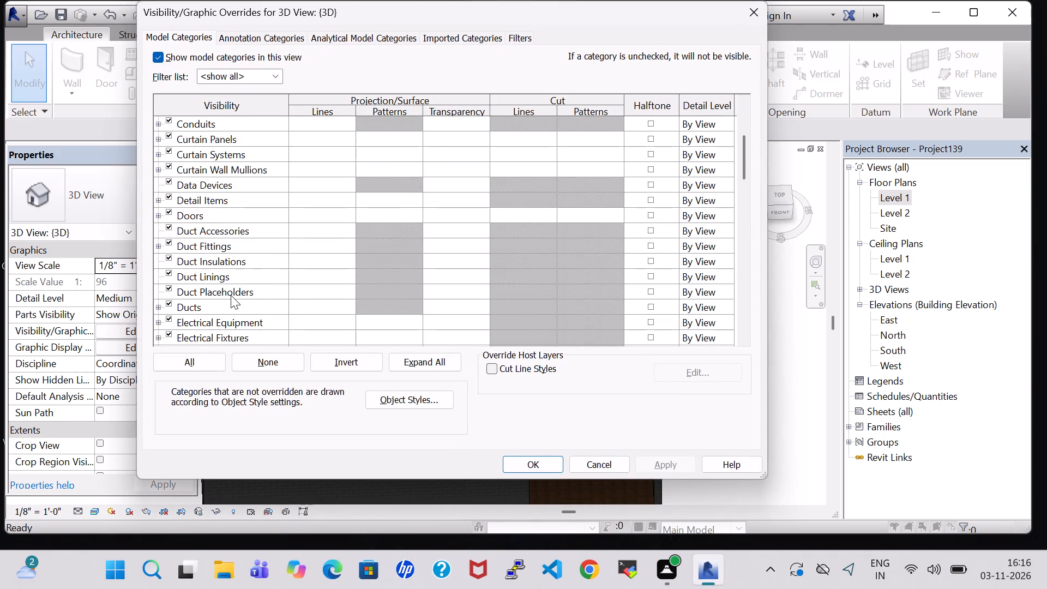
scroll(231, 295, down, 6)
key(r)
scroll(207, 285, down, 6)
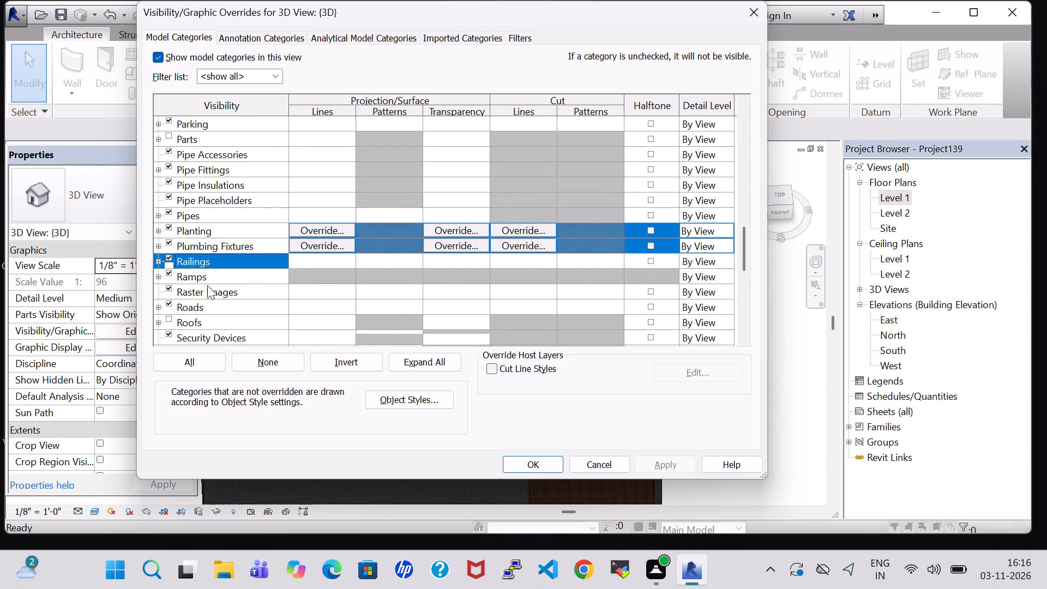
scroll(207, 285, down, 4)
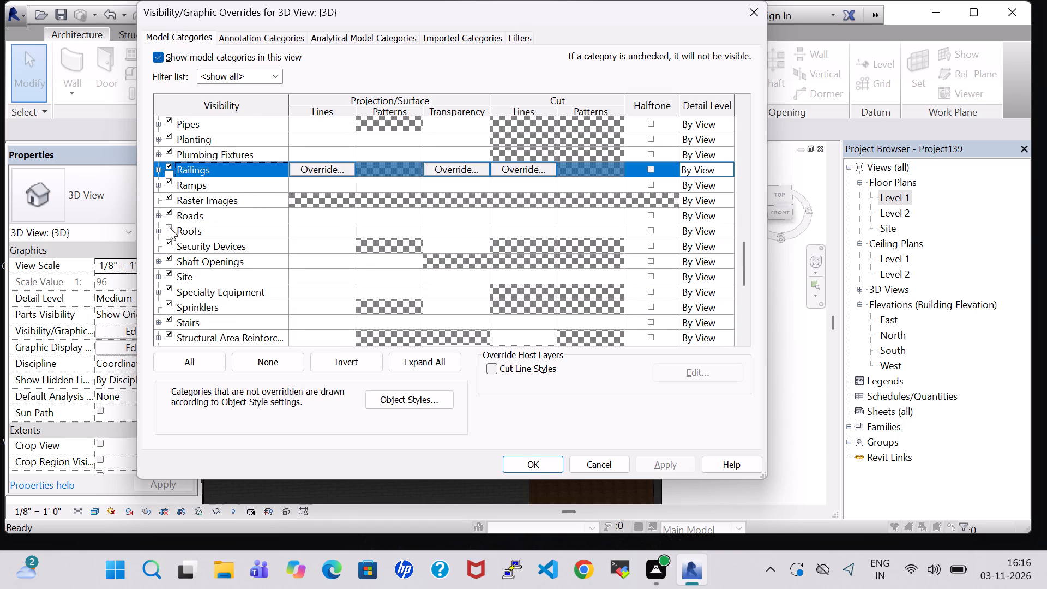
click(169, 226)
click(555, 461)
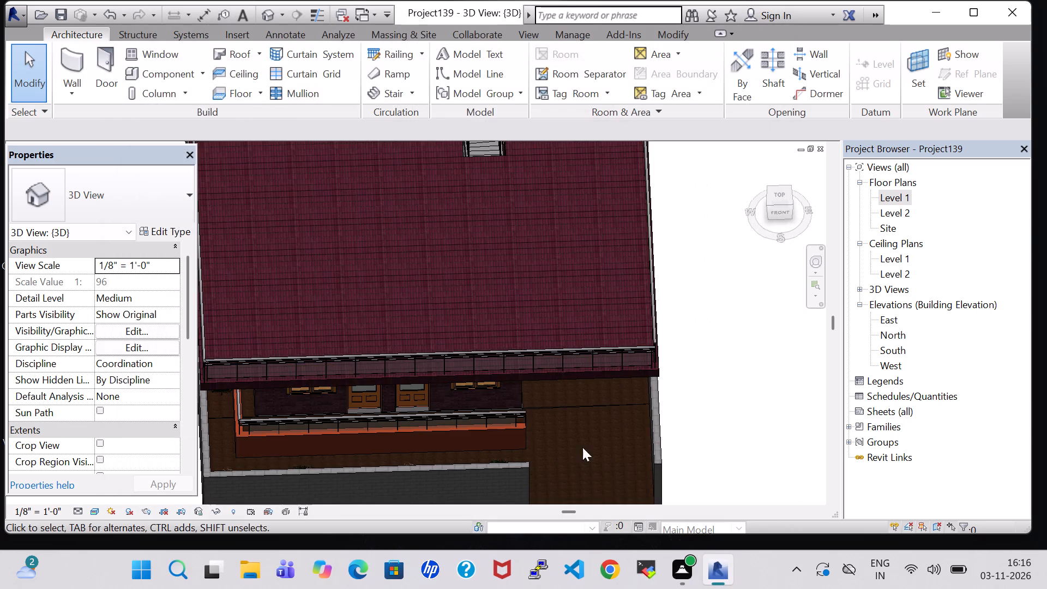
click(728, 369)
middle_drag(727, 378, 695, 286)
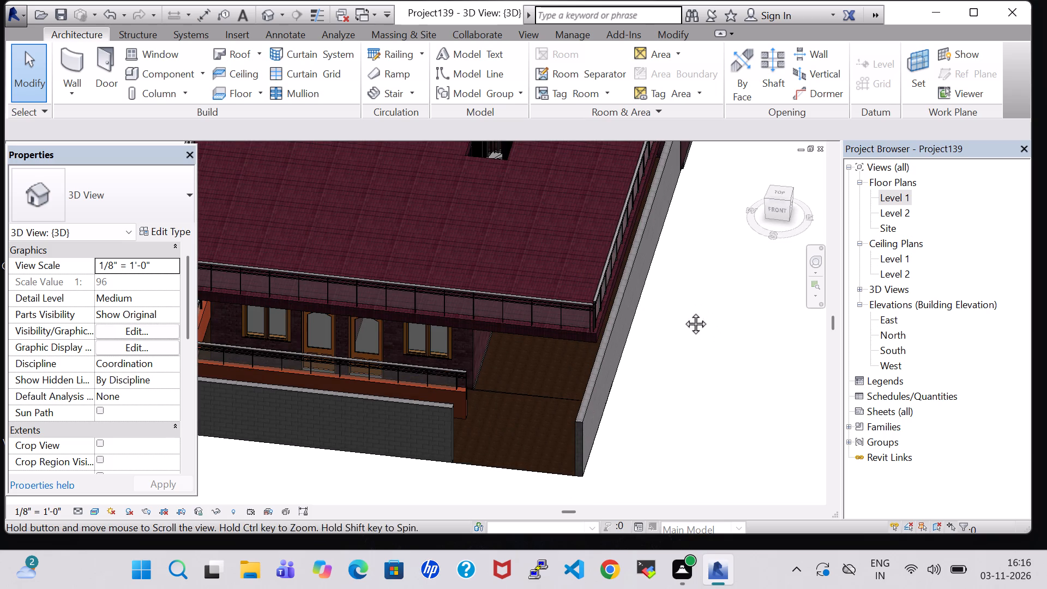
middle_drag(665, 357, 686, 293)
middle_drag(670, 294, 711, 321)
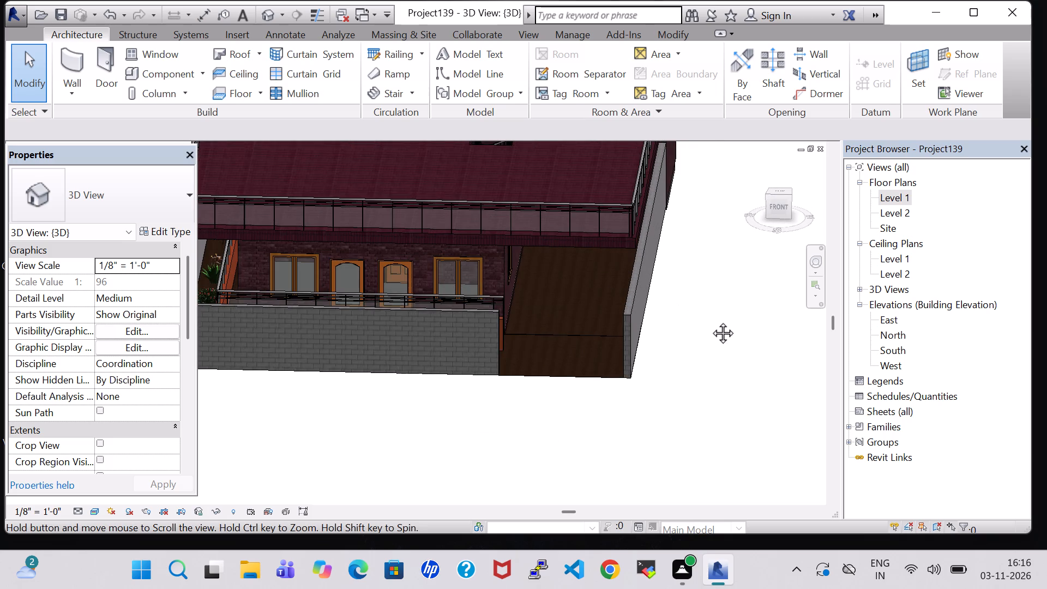
Examine the house exterior from the front in 3D, including the railed roof, stair opening and garage side.
middle_drag(711, 321, 730, 359)
middle_drag(595, 333, 643, 387)
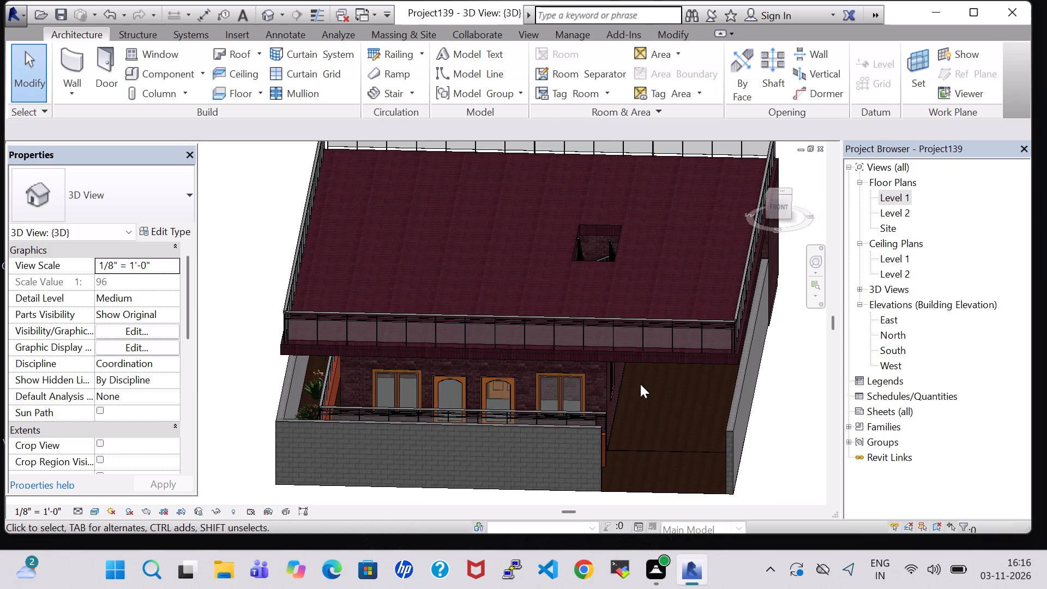
scroll(640, 384, down, 1)
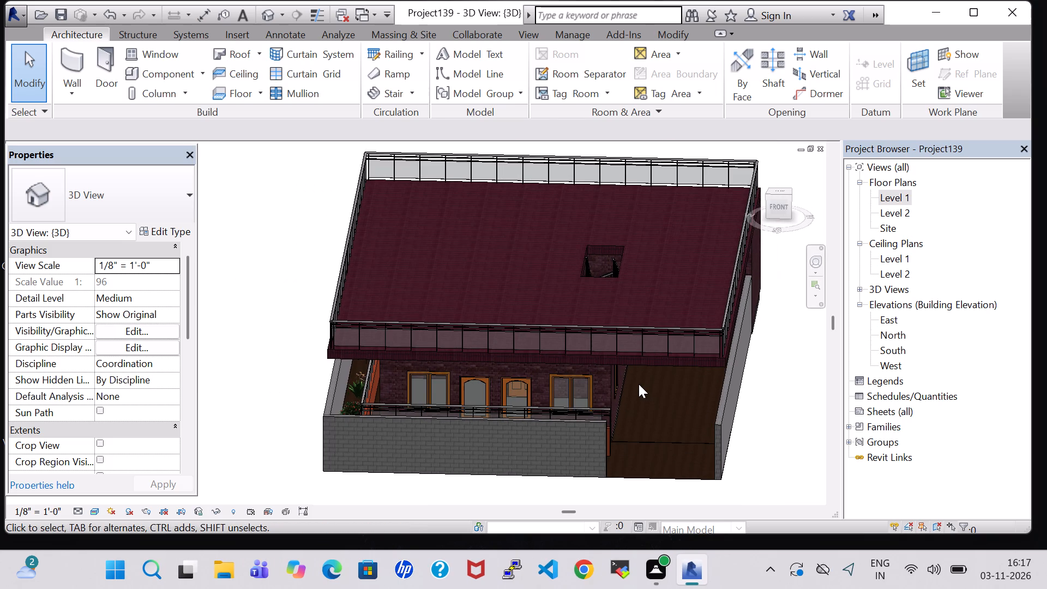
shift+middle_drag(639, 384, 640, 344)
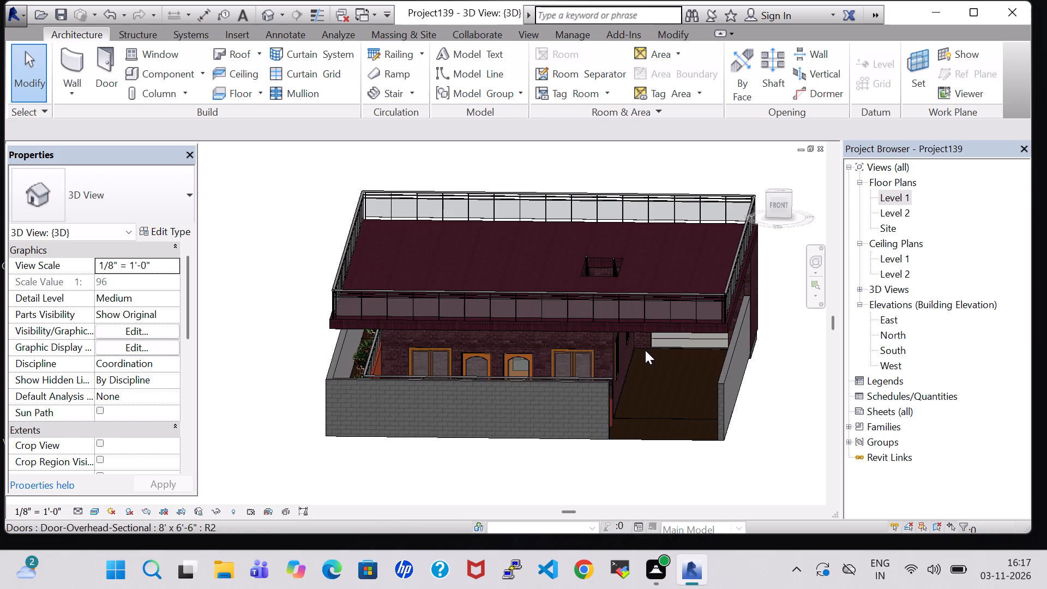
shift+middle_drag(644, 350, 654, 356)
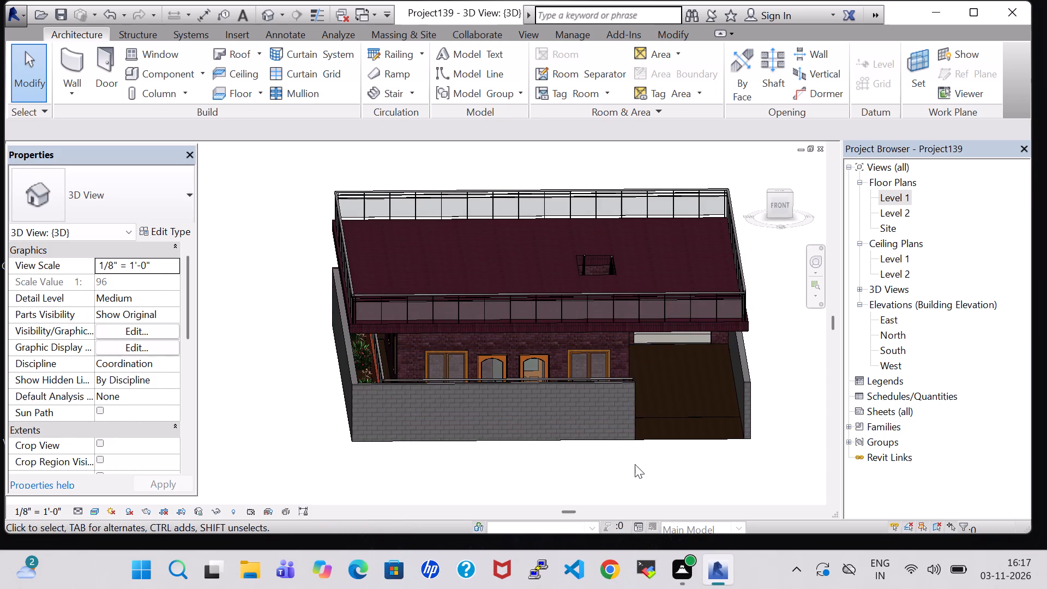
click(632, 464)
In the Level 1 floor plan, load the Dresser component family from the US Imperial Furniture Storage library.
double_click(890, 203)
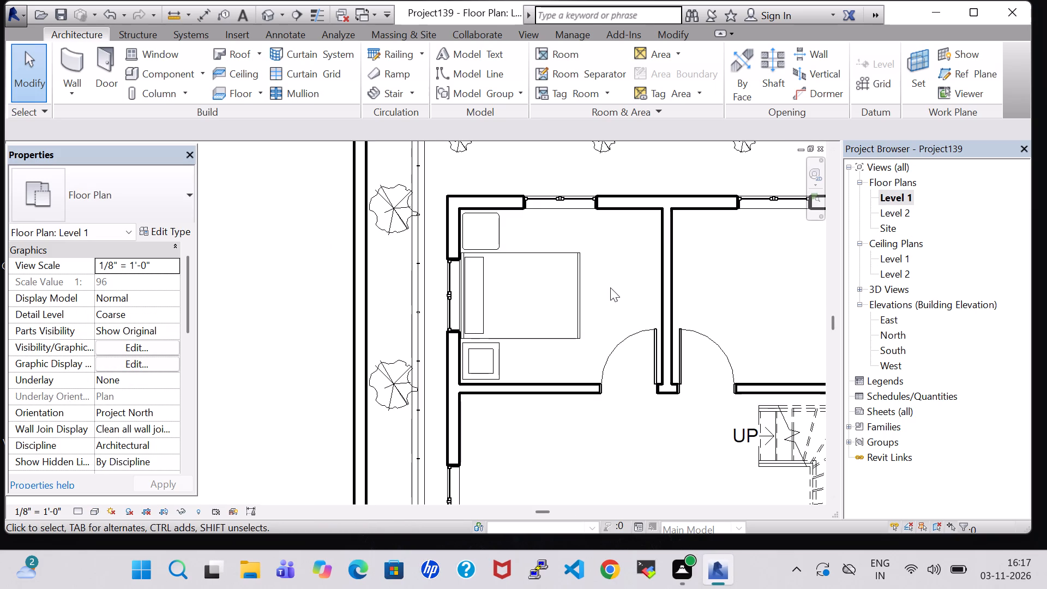
click(163, 74)
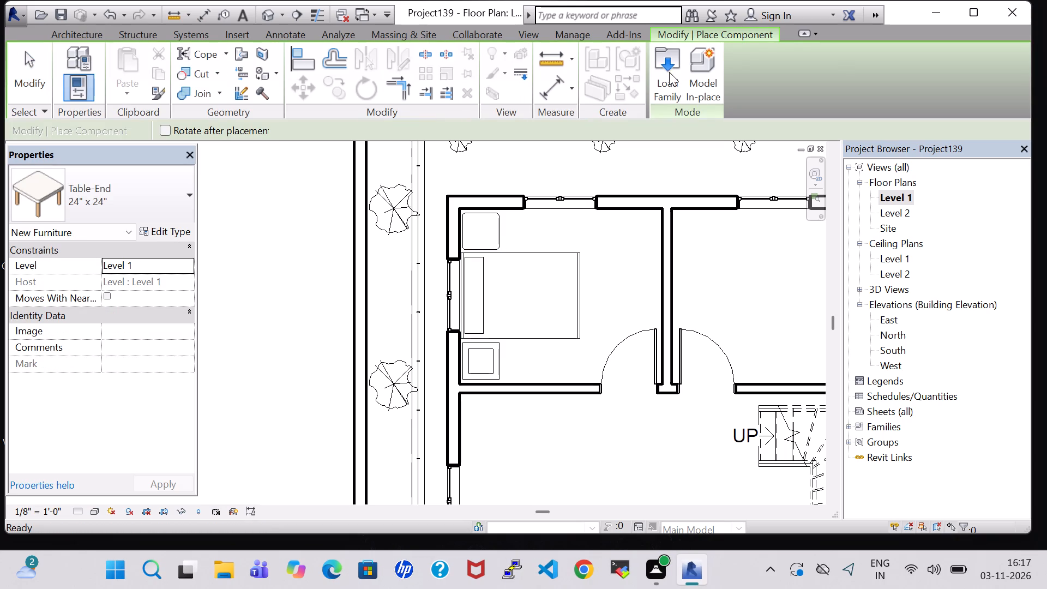
click(665, 66)
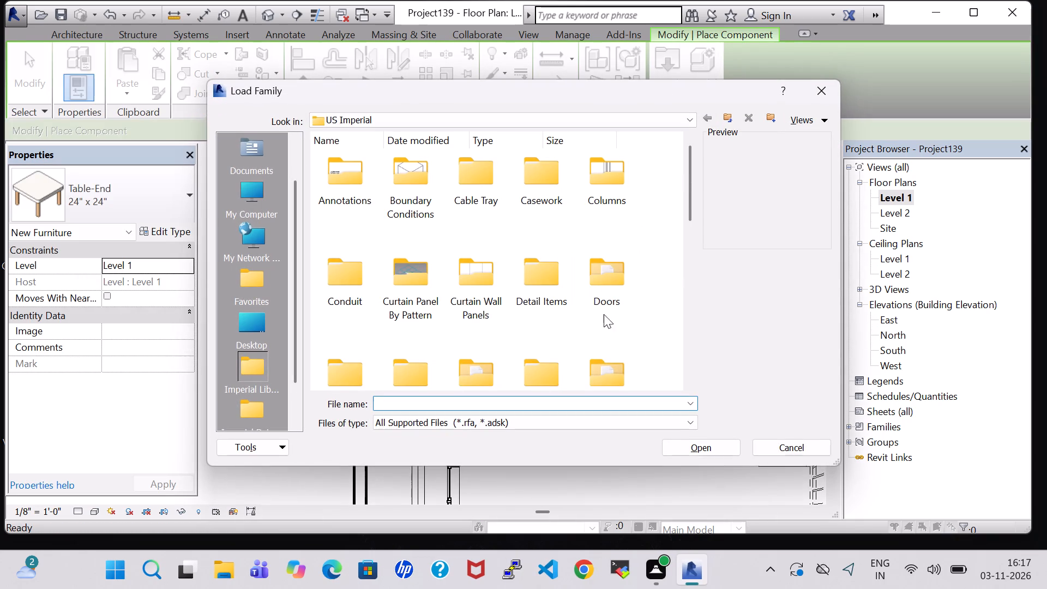
click(603, 372)
scroll(603, 372, down, 1)
double_click(607, 222)
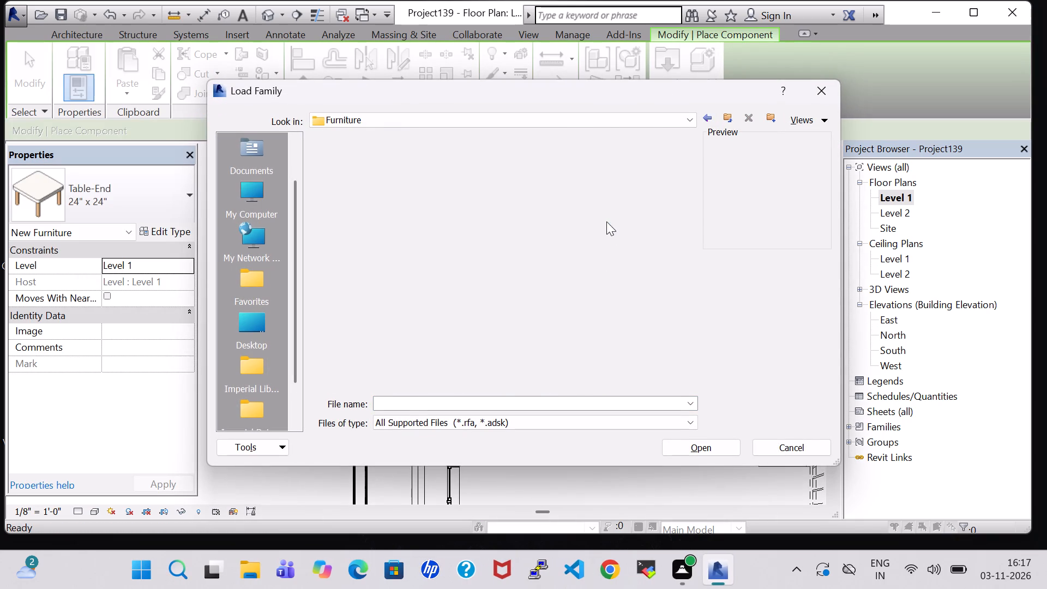
double_click(488, 187)
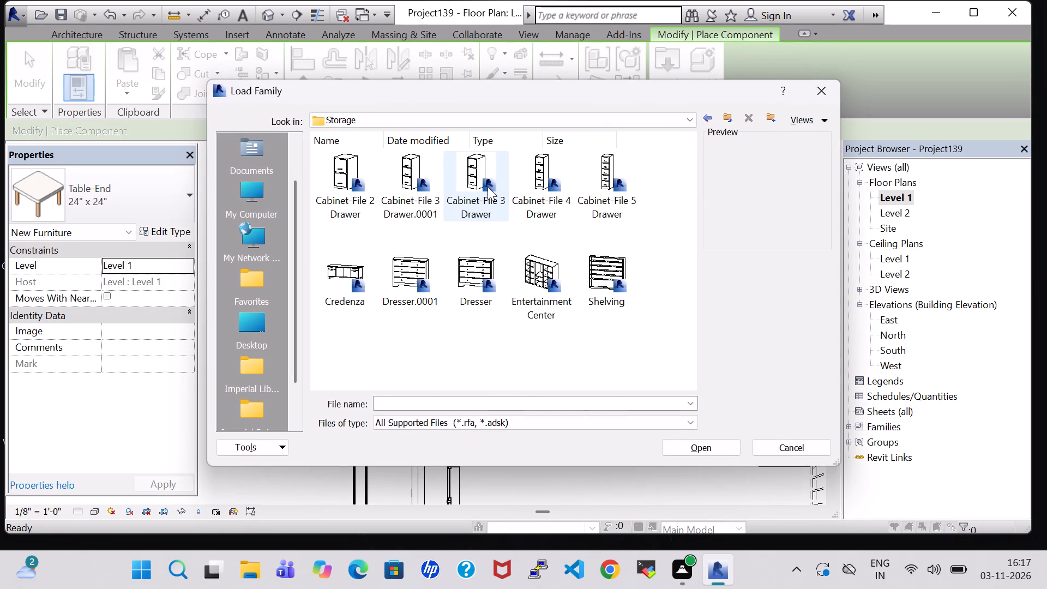
click(484, 256)
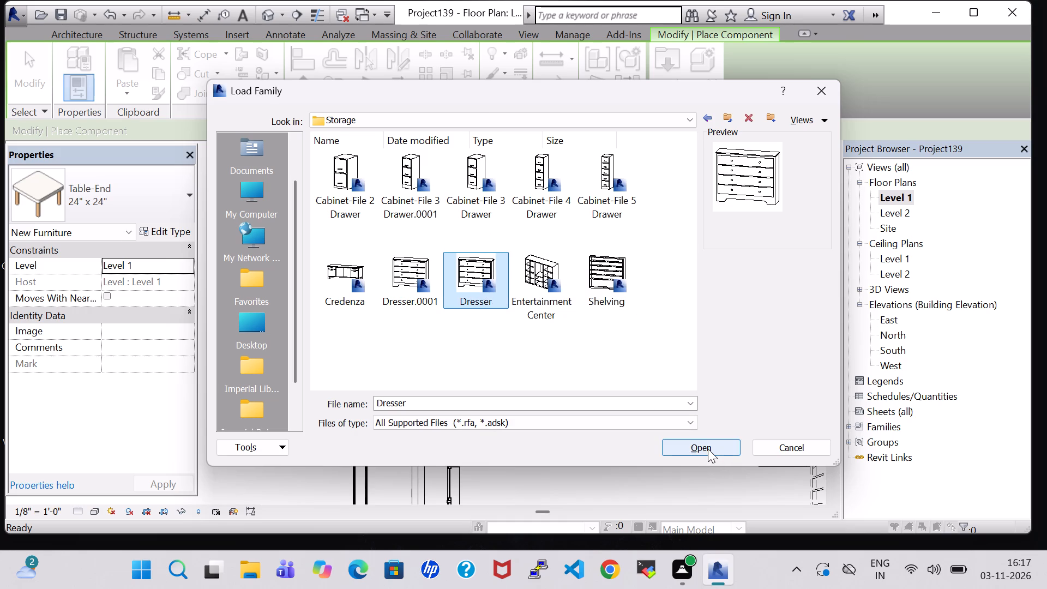
click(708, 449)
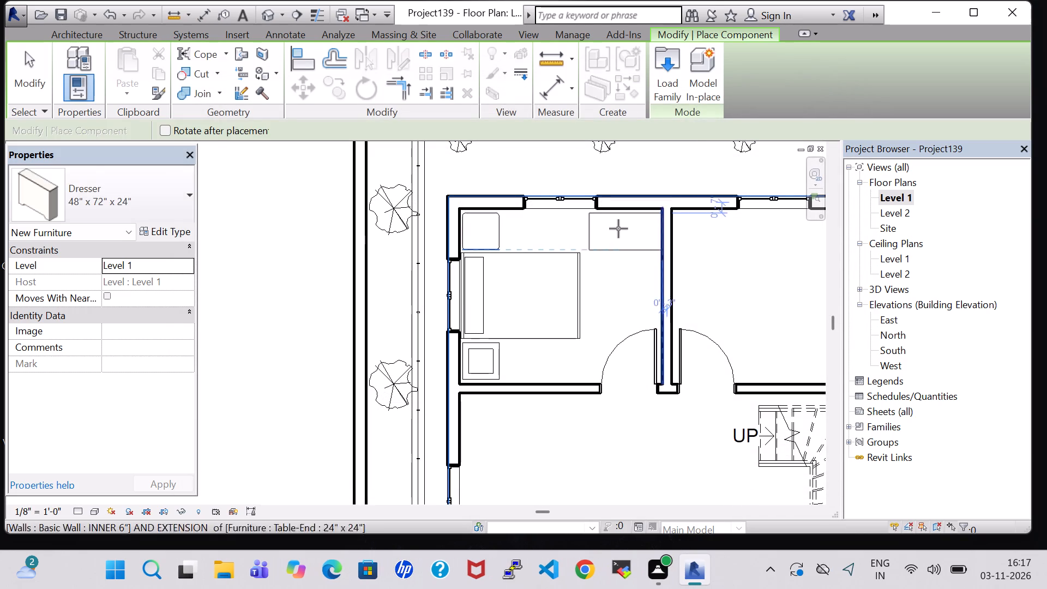
Place a 48" x 72" x 24" dresser against the north wall in the northwest bedroom's northeast corner.
scroll(618, 229, up, 5)
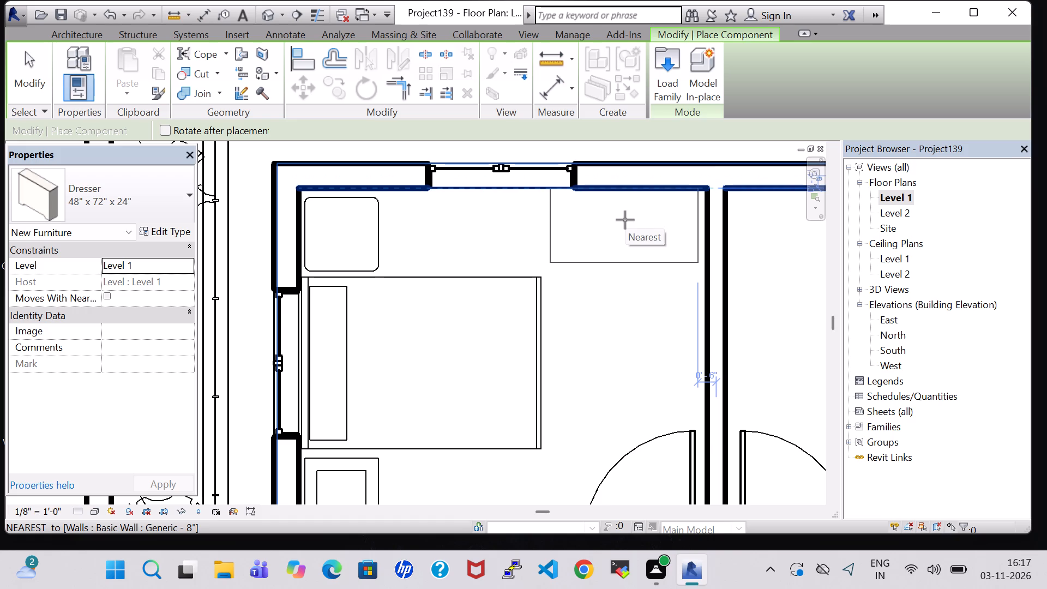
click(625, 220)
key(Escape)
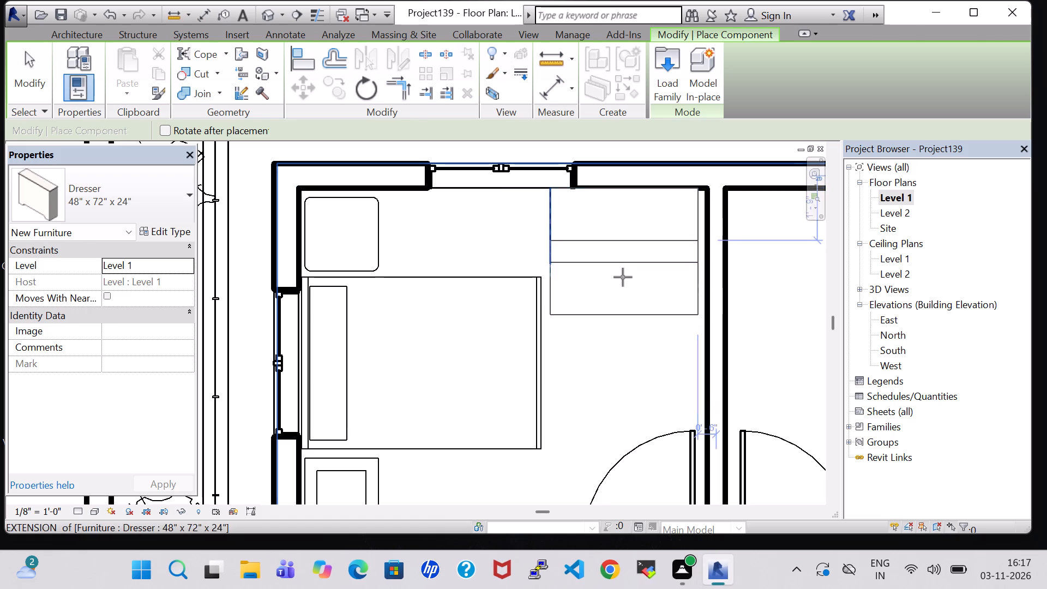
key(Escape)
Set the dresser type's width to 3' 0".
click(604, 262)
click(159, 233)
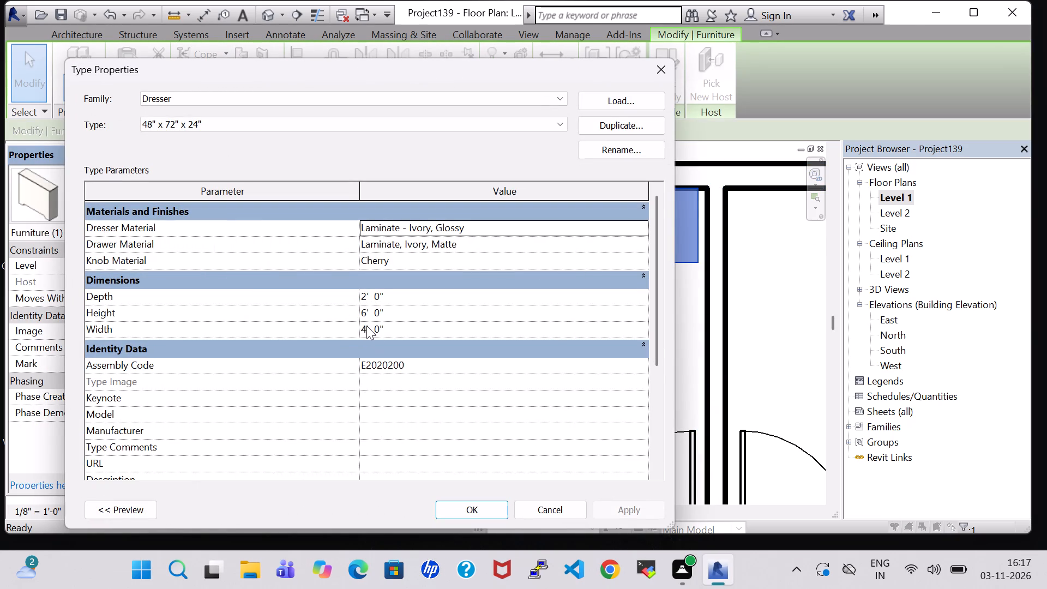
click(369, 328)
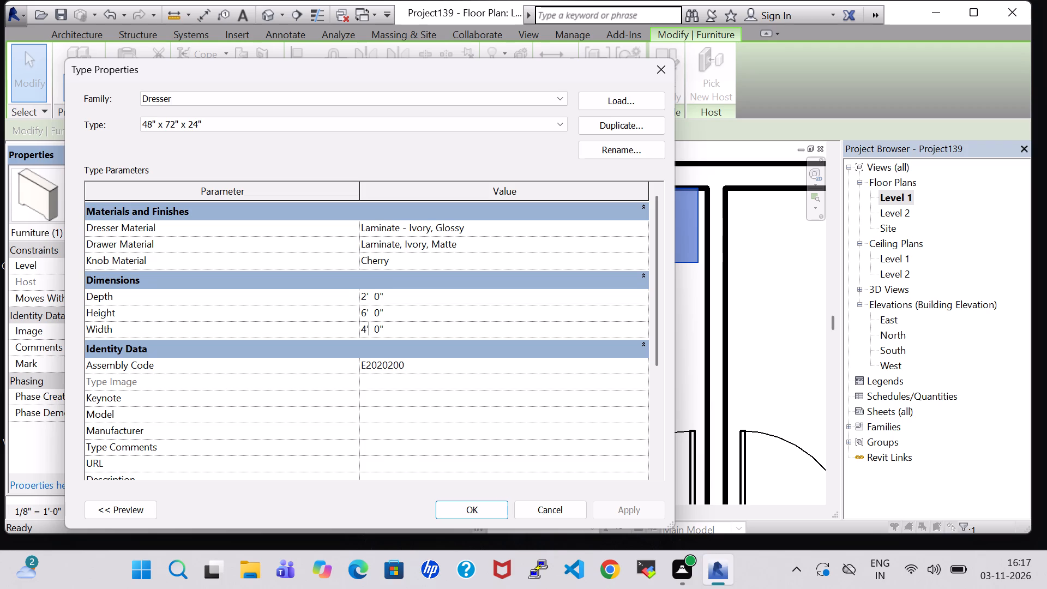
key(Left)
key(BackSpace)
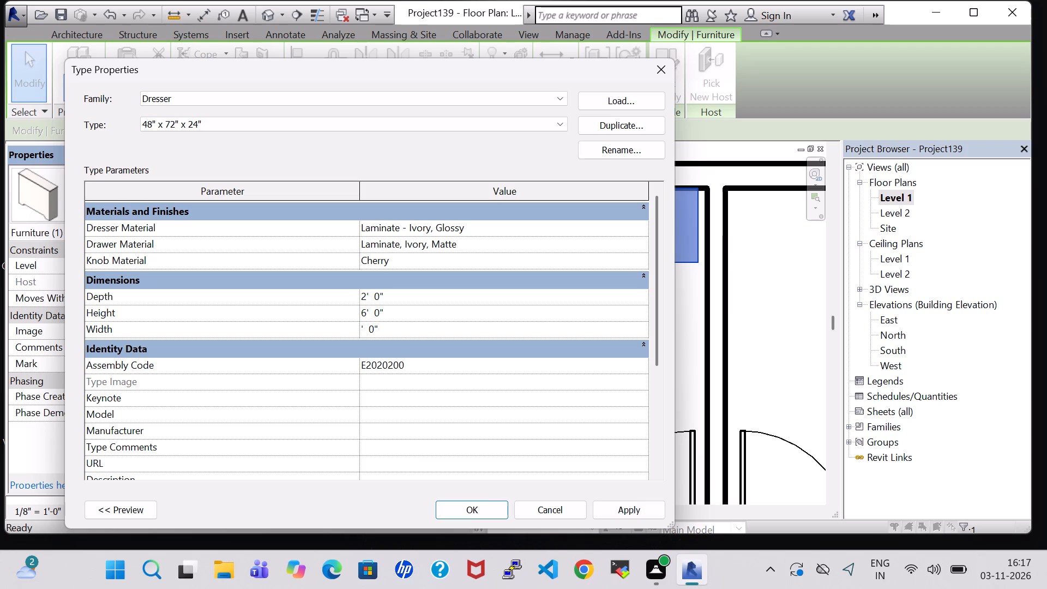
key(3)
click(479, 509)
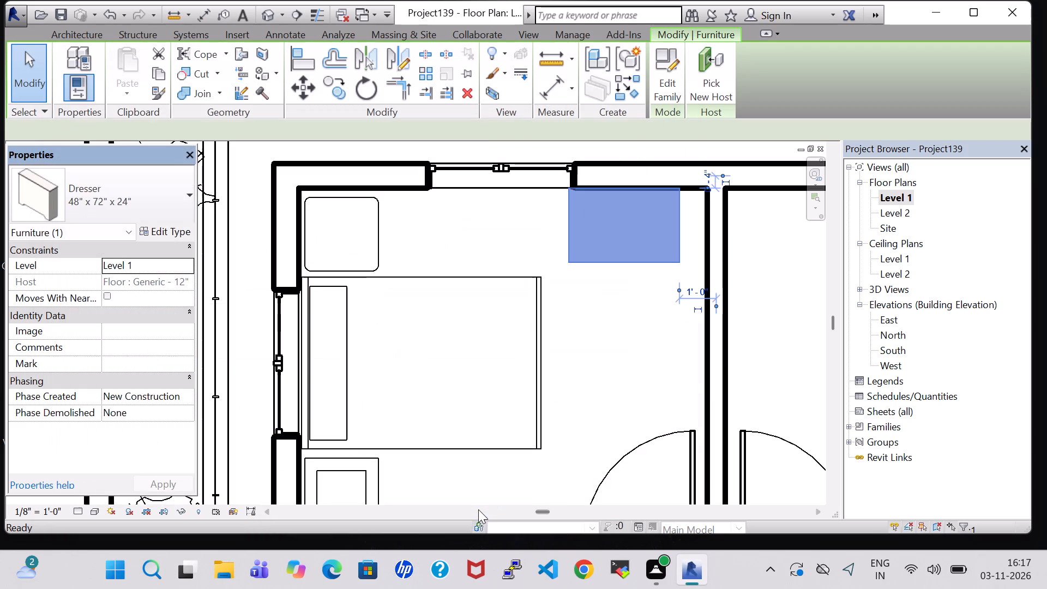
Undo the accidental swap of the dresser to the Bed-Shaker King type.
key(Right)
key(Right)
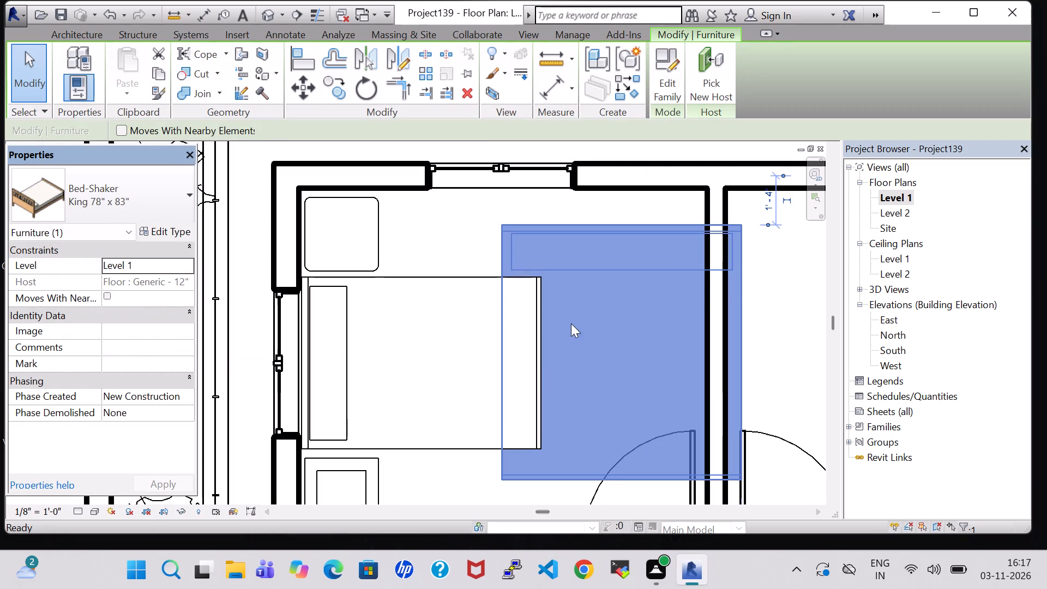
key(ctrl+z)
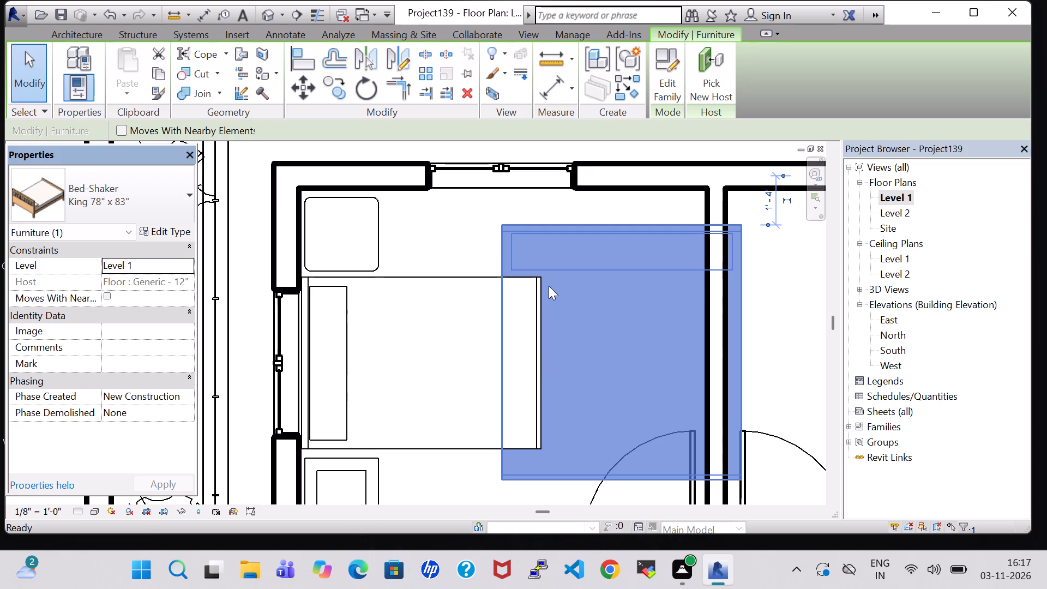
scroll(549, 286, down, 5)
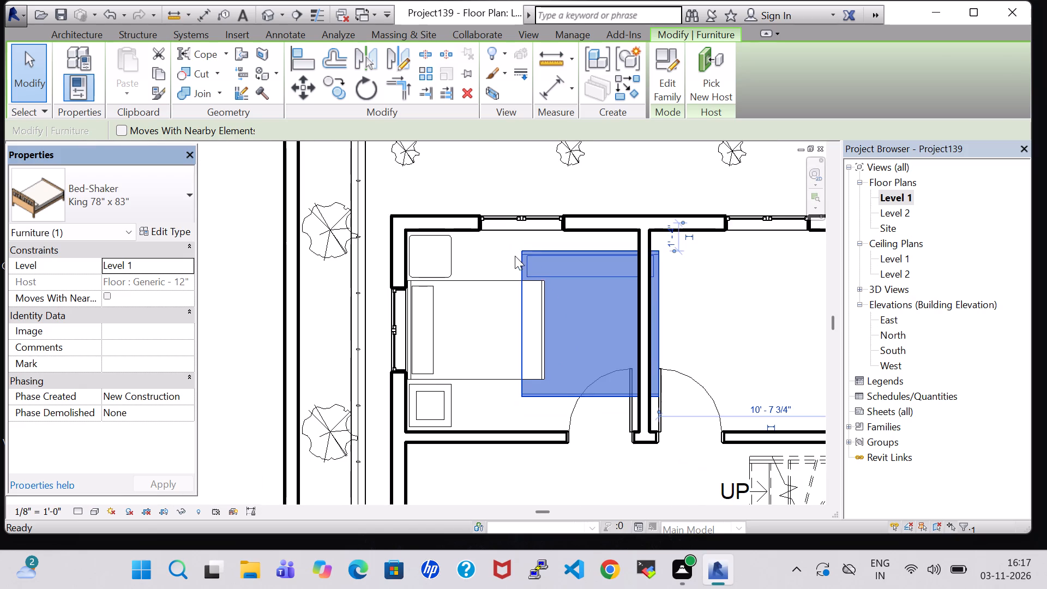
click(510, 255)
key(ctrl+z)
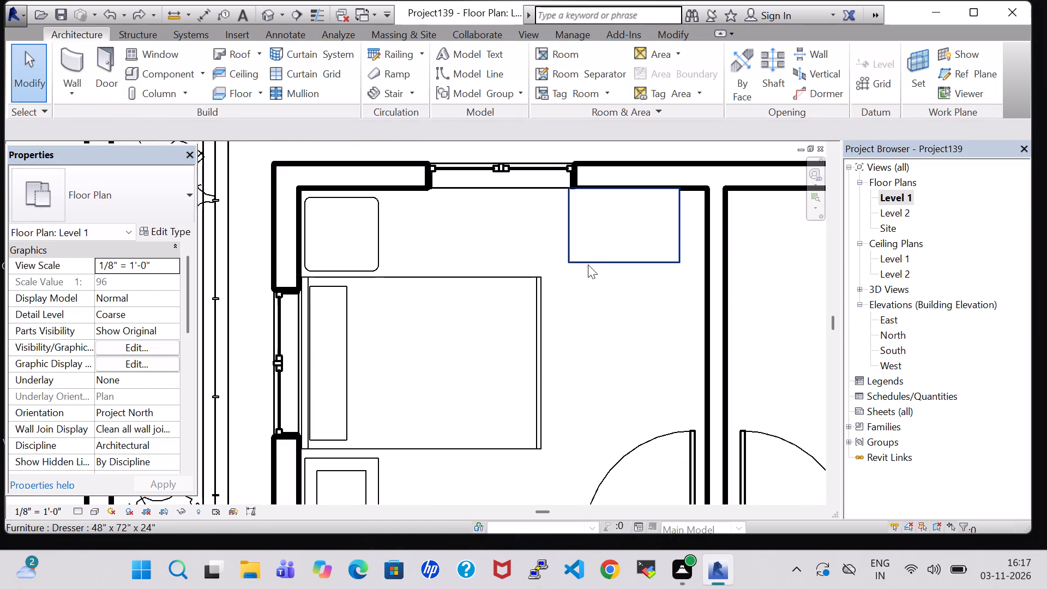
Nudge the dresser east along the north wall toward the partition between the two north bedrooms.
click(602, 265)
key(Right)
key(Right)
key(Right)
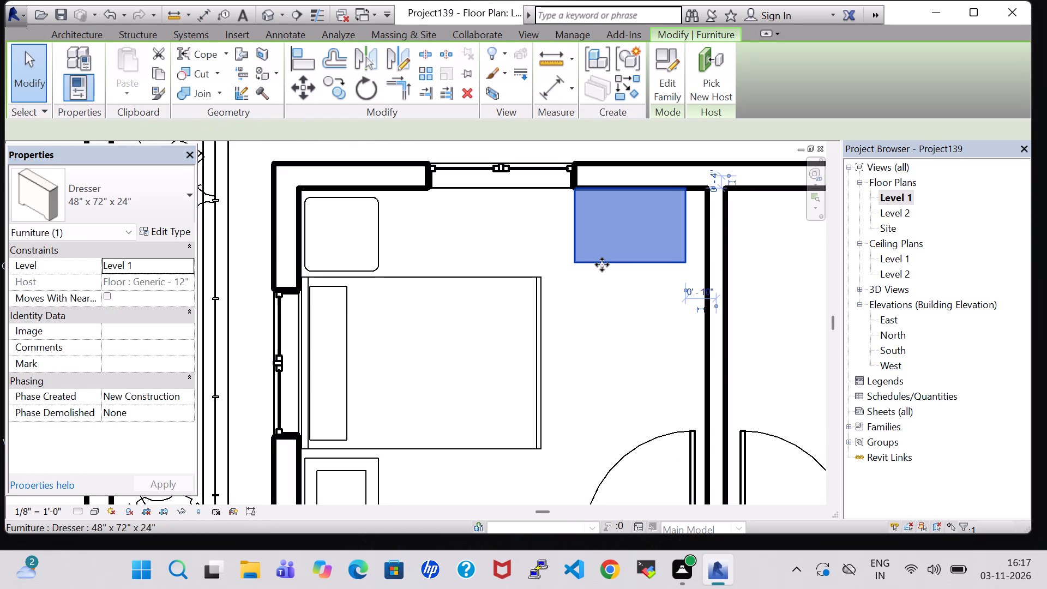
key(Right)
key(Right)
key(Right)
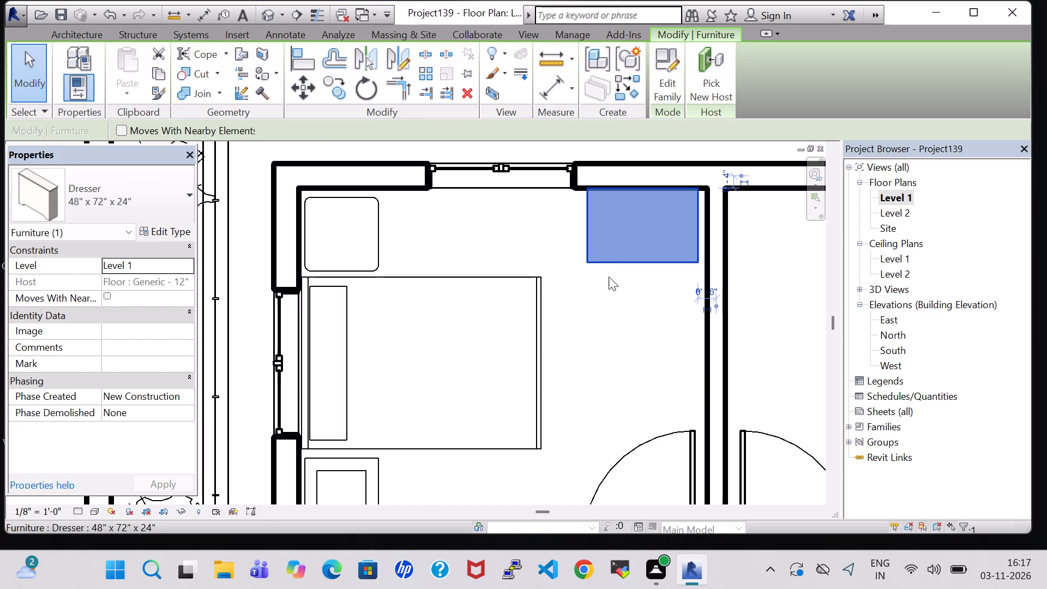
click(527, 237)
Hide the Roofs category in the default 3D view's visibility overrides.
click(265, 18)
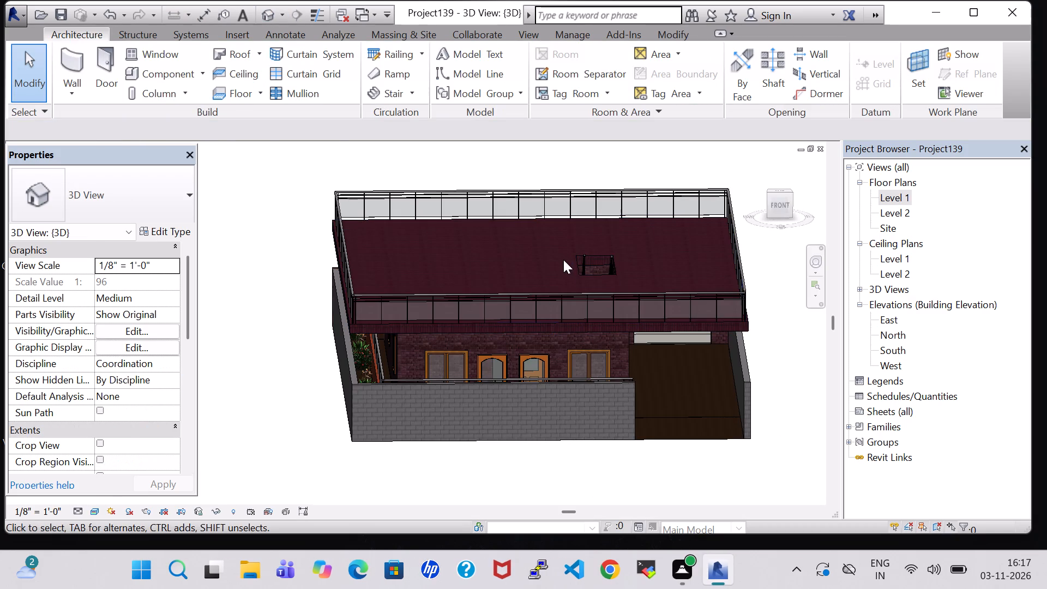
shift+middle_drag(549, 241, 539, 345)
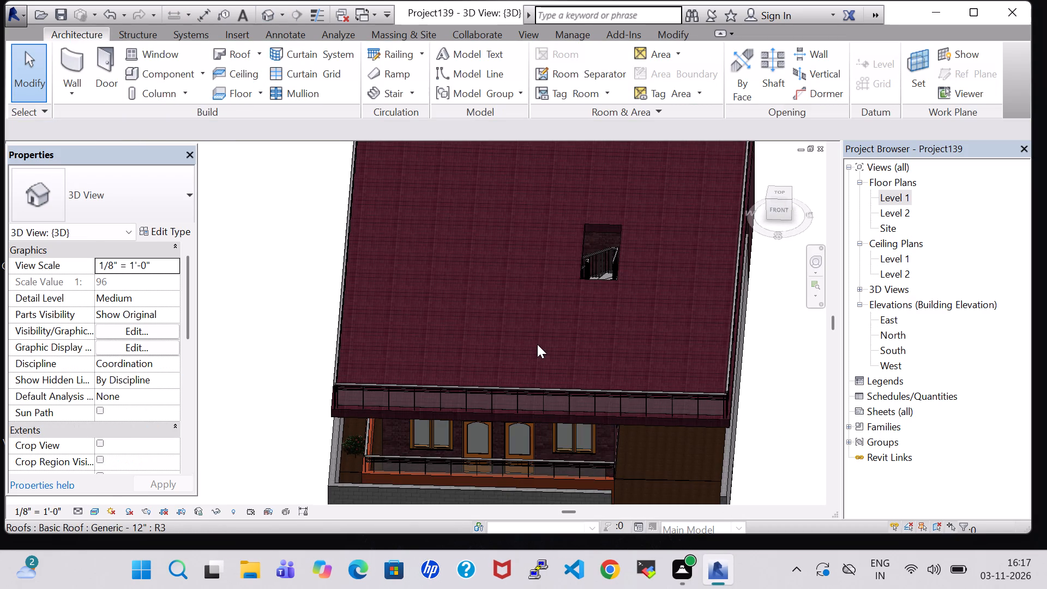
text(vg)
scroll(249, 273, down, 7)
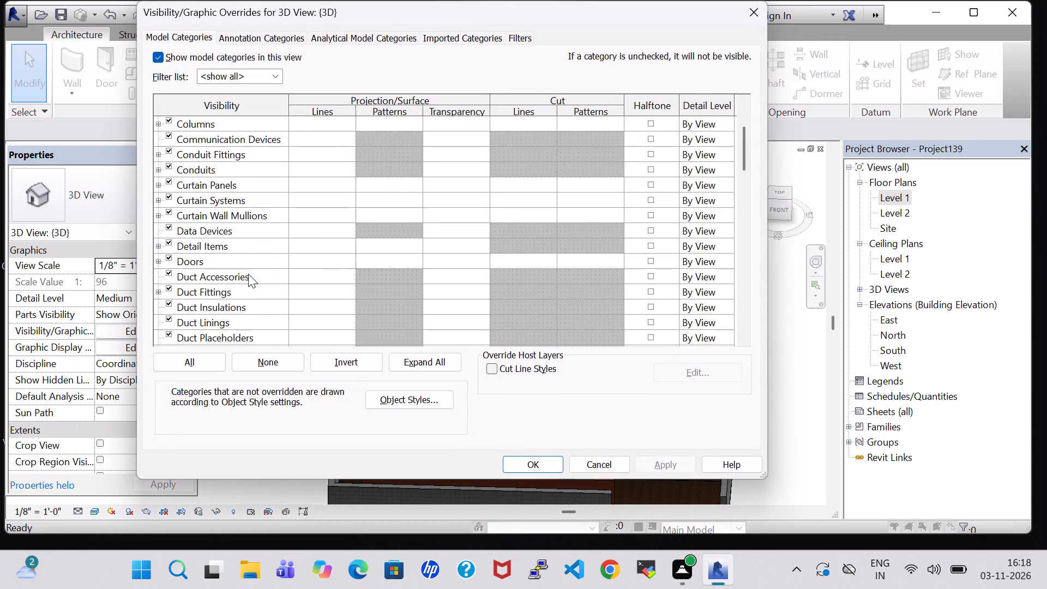
scroll(248, 274, down, 19)
scroll(233, 272, down, 2)
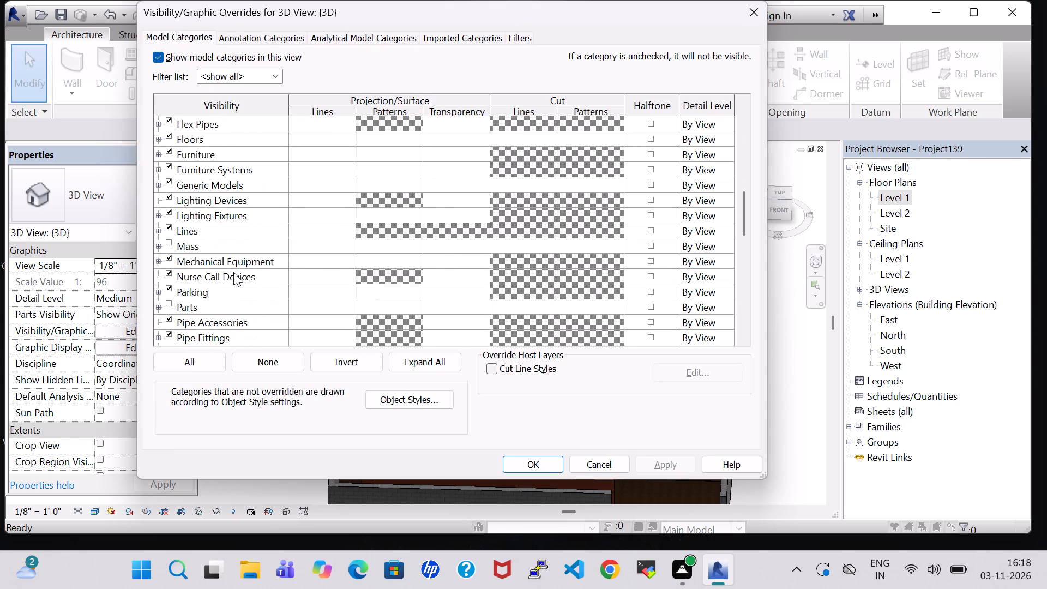
scroll(233, 272, down, 13)
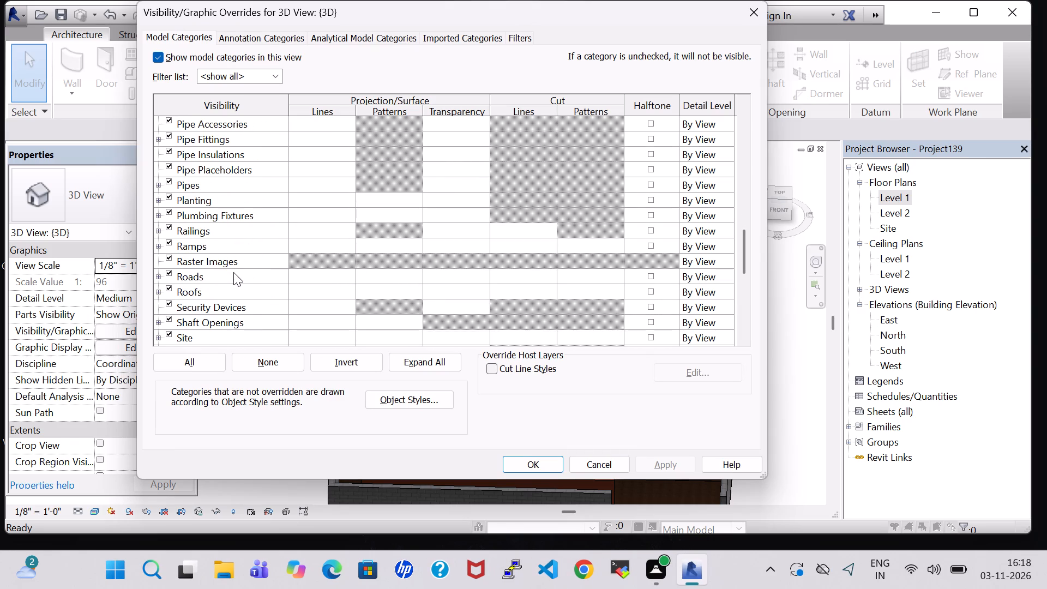
click(169, 286)
click(520, 464)
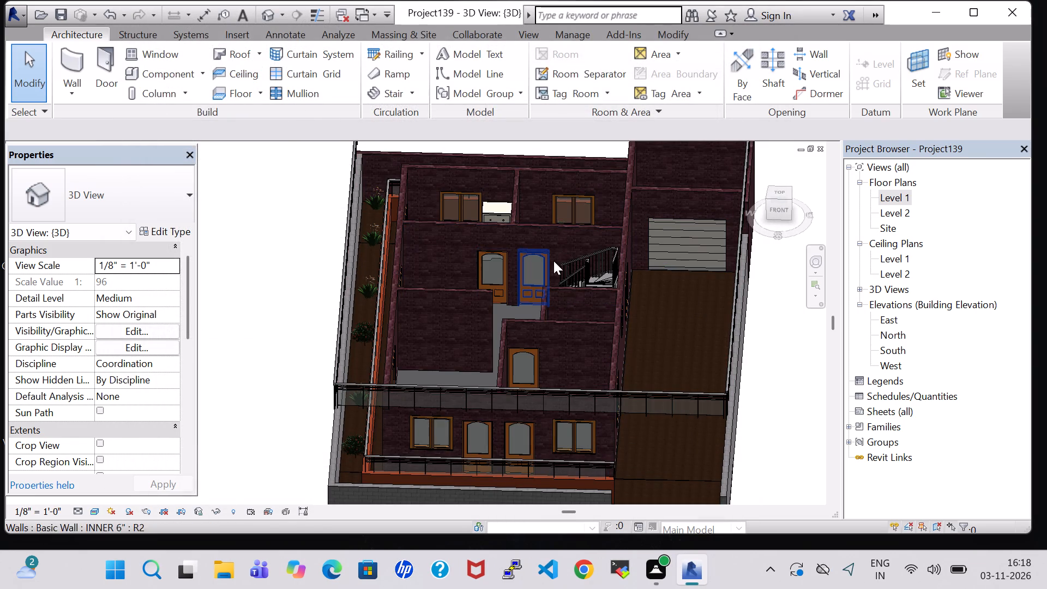
Set the Dresser Material of the dresser type in the northwest bedroom to Wood - Teak.
shift+middle_drag(575, 218, 582, 287)
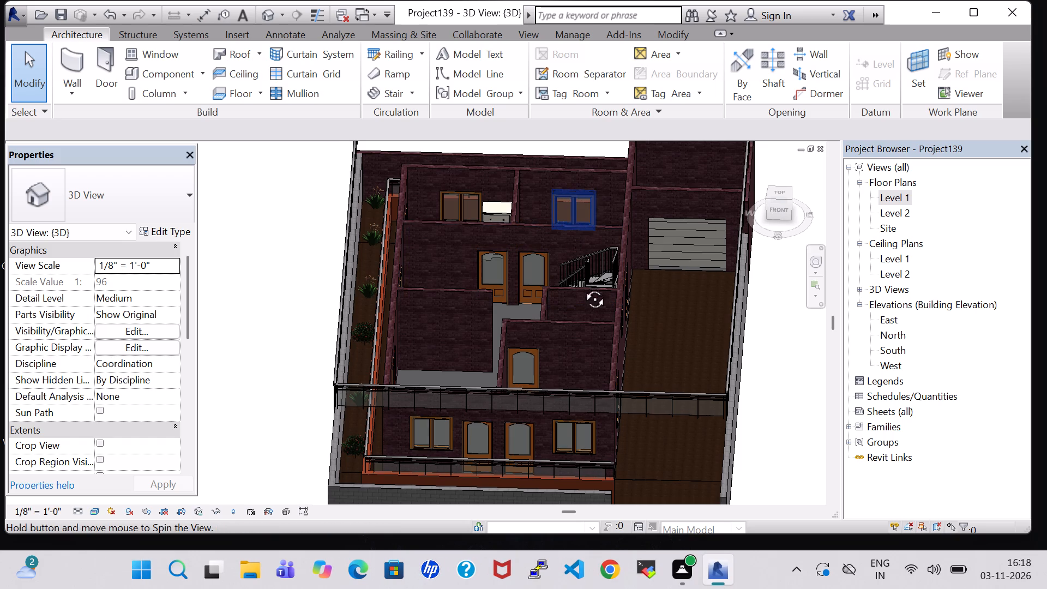
shift+middle_drag(582, 287, 584, 324)
scroll(493, 209, up, 7)
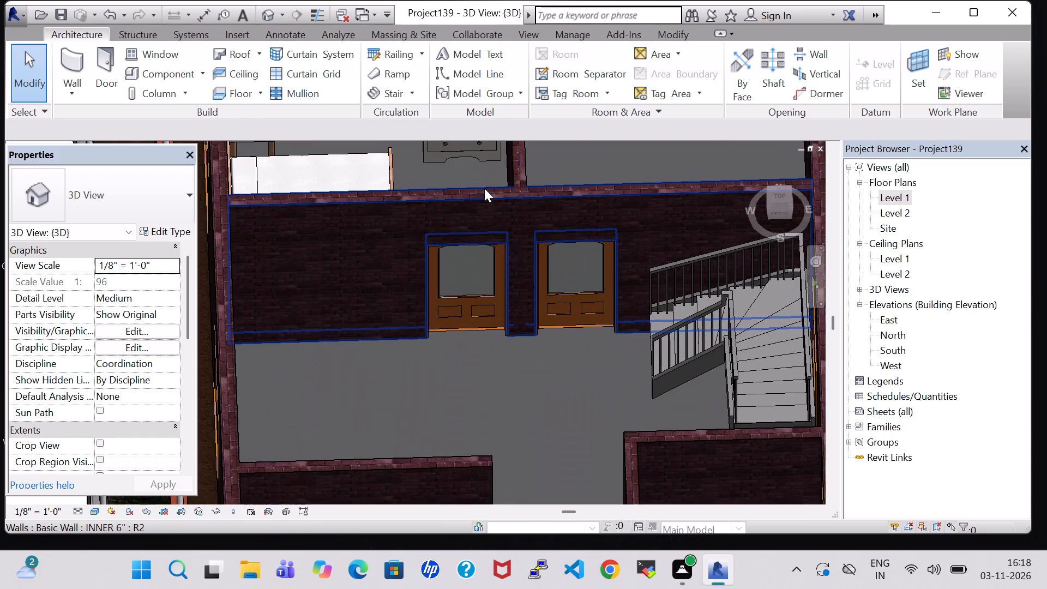
middle_drag(471, 171, 503, 376)
middle_drag(496, 342, 491, 327)
click(503, 289)
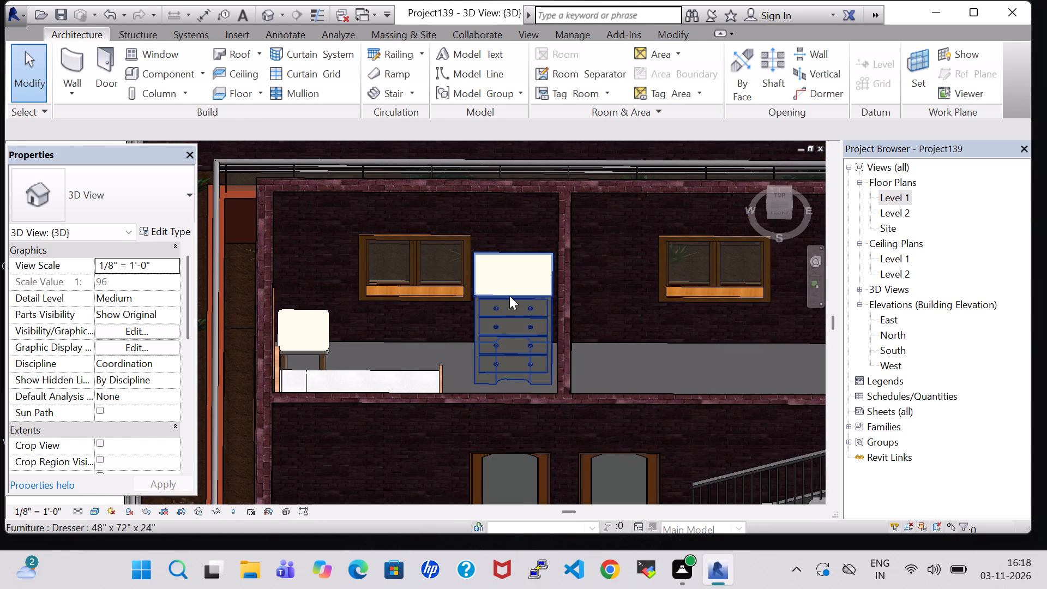
click(509, 296)
click(159, 224)
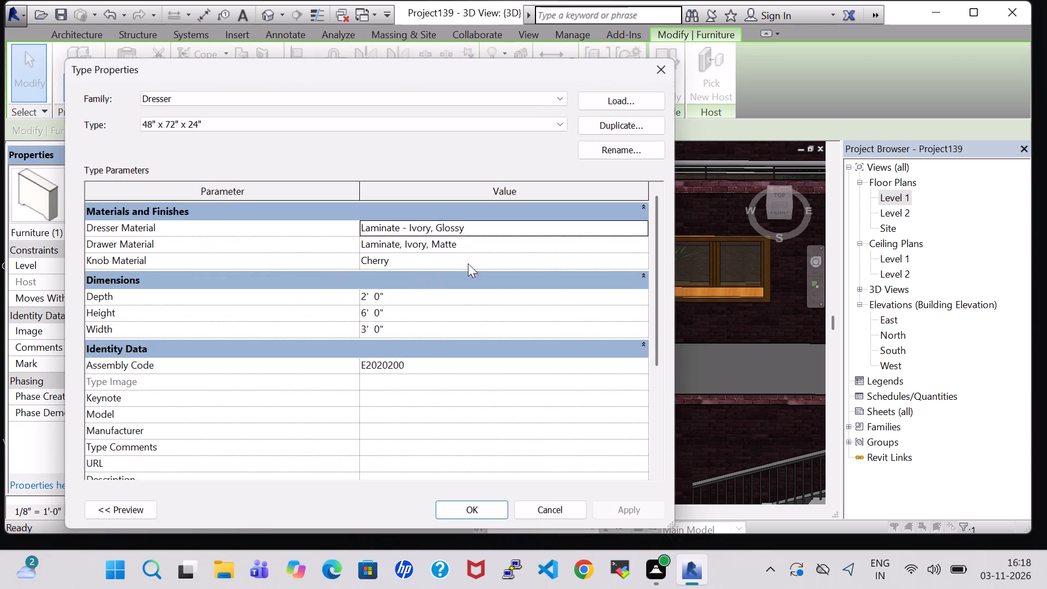
click(646, 226)
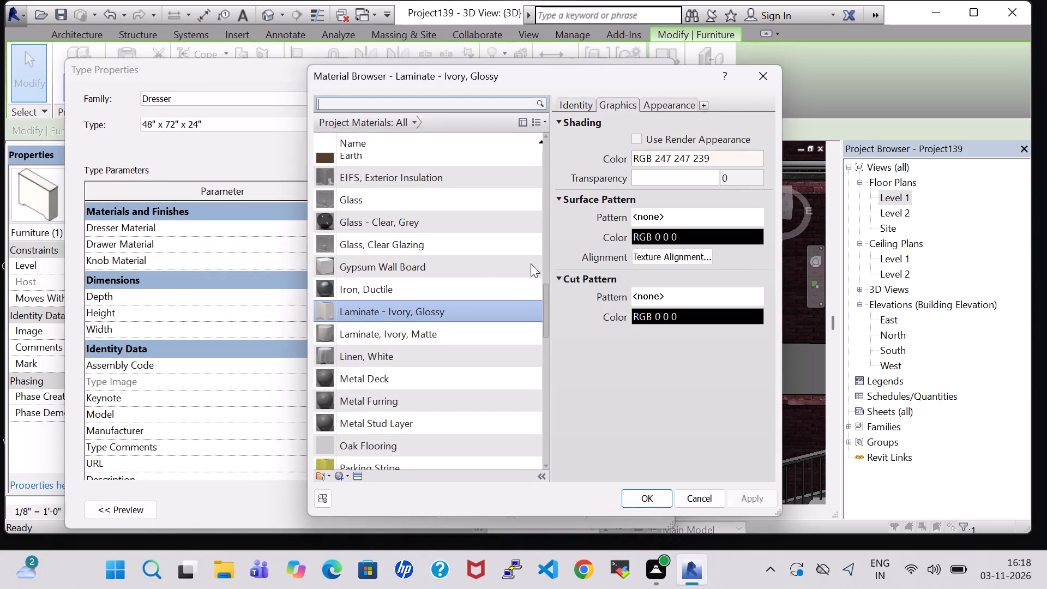
scroll(411, 347, down, 16)
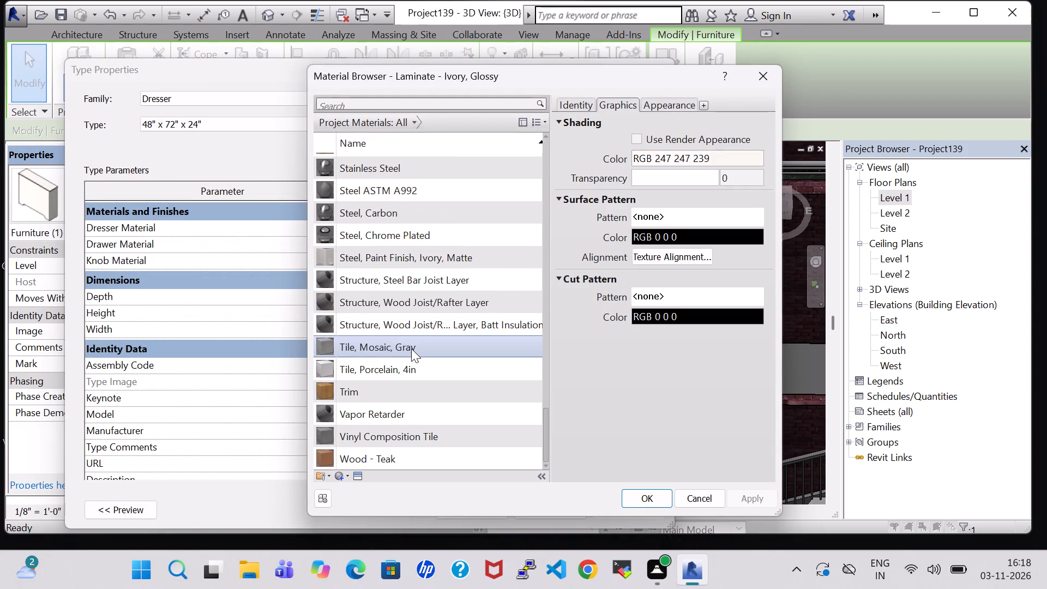
scroll(411, 348, down, 4)
click(405, 454)
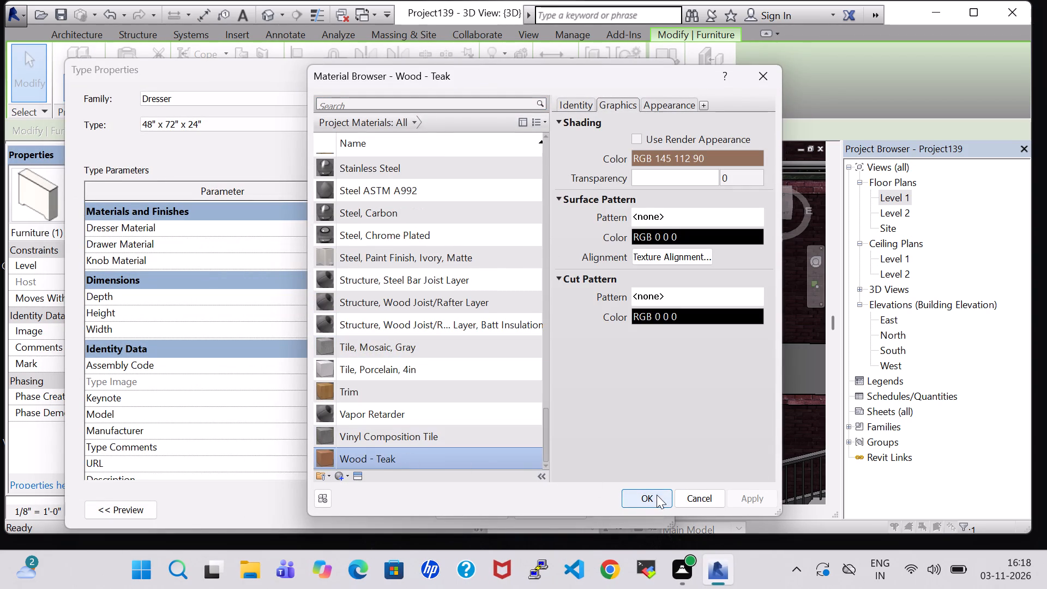
click(657, 495)
Set the same dresser type's Drawer Material to Wood - Teak and apply the type changes.
click(643, 239)
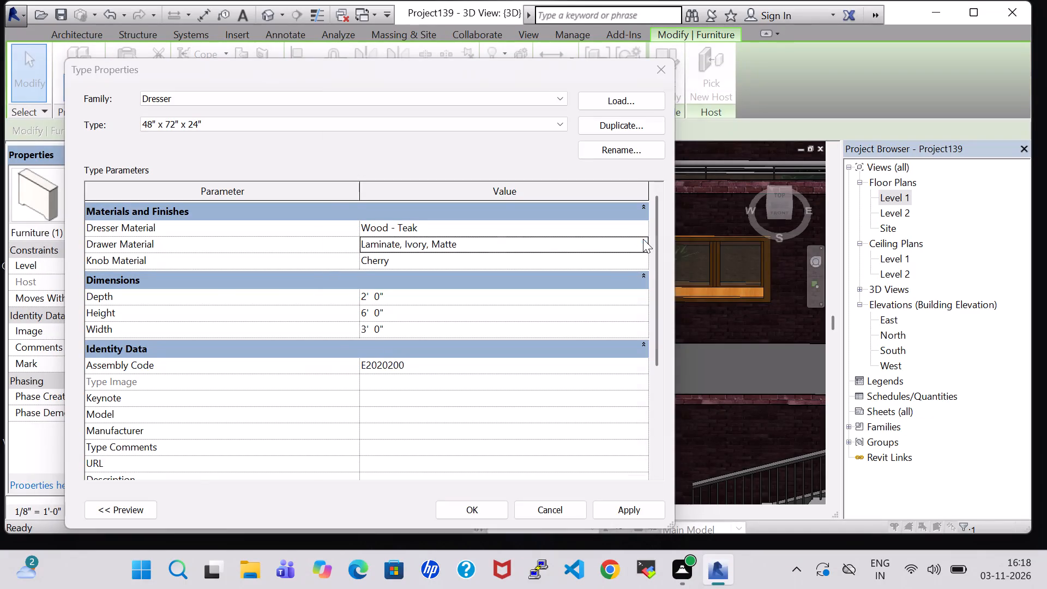
scroll(384, 295, down, 18)
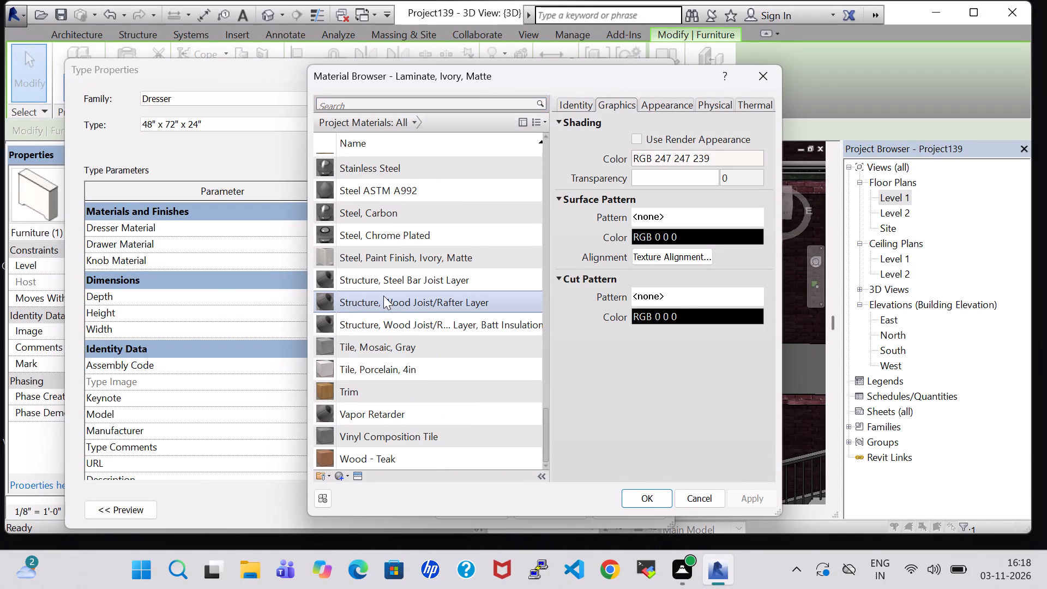
click(448, 460)
click(652, 500)
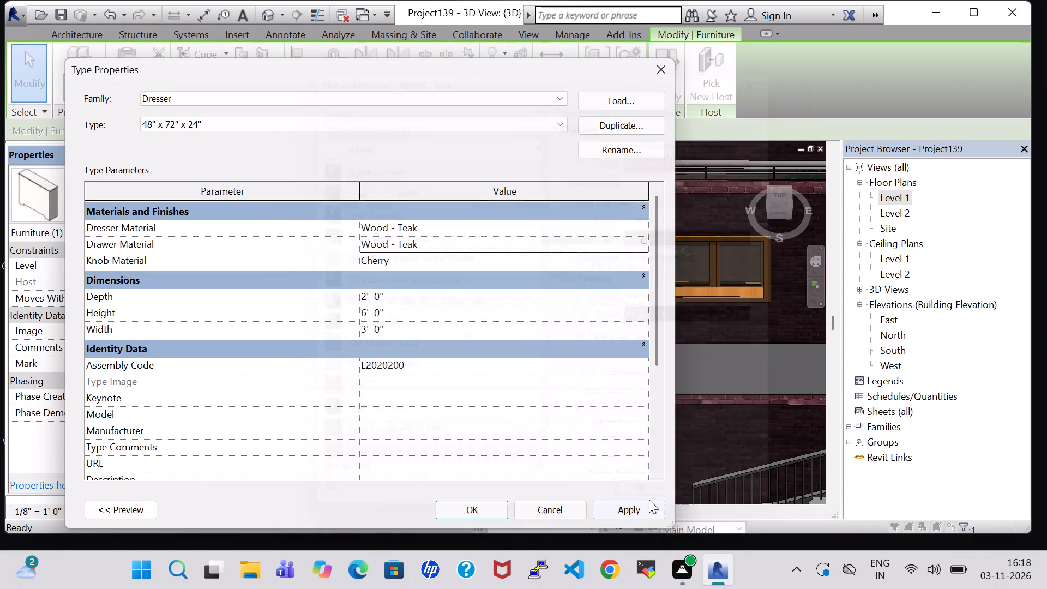
click(485, 514)
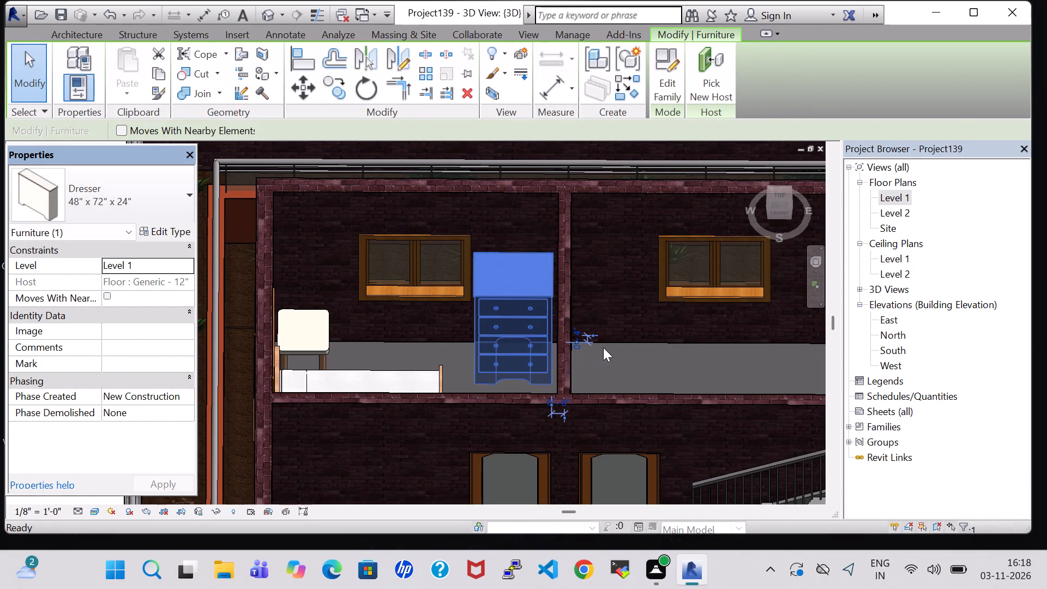
click(619, 358)
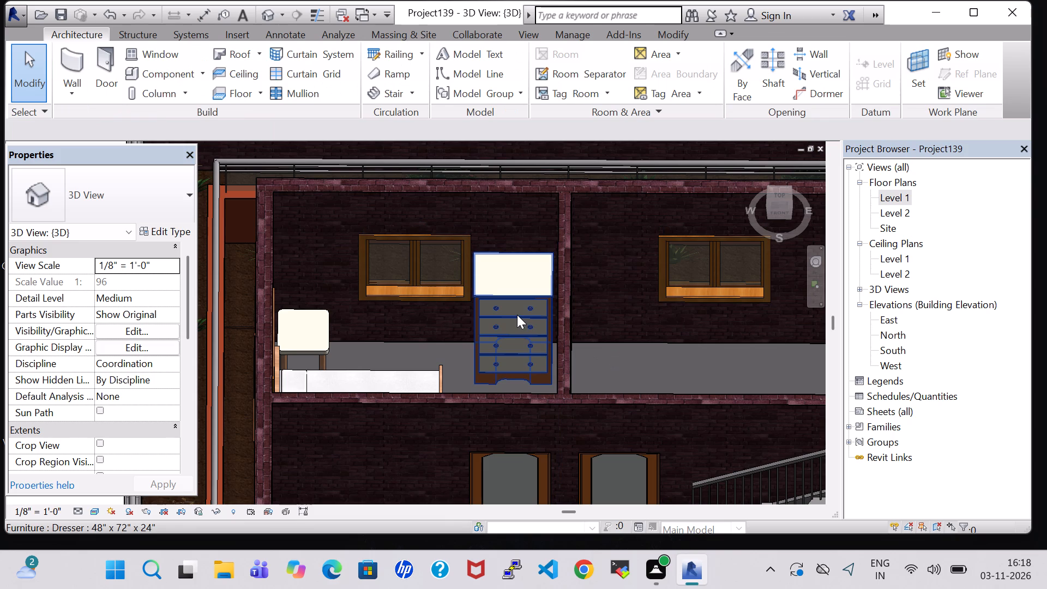
Open the Level 1 floor plan at the northwest bedroom.
shift+middle_drag(517, 315, 504, 284)
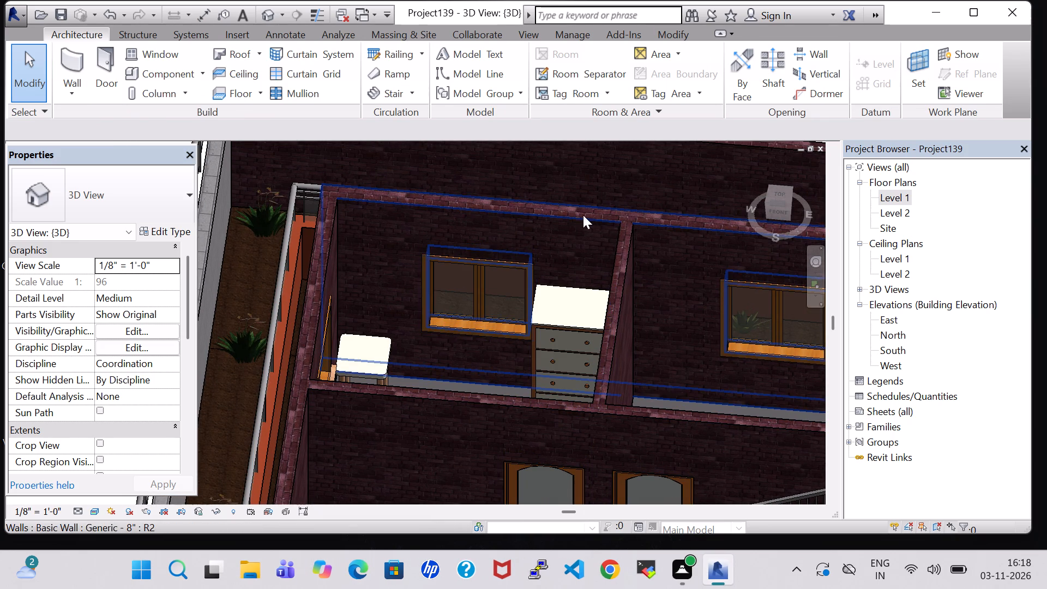
scroll(588, 189, down, 6)
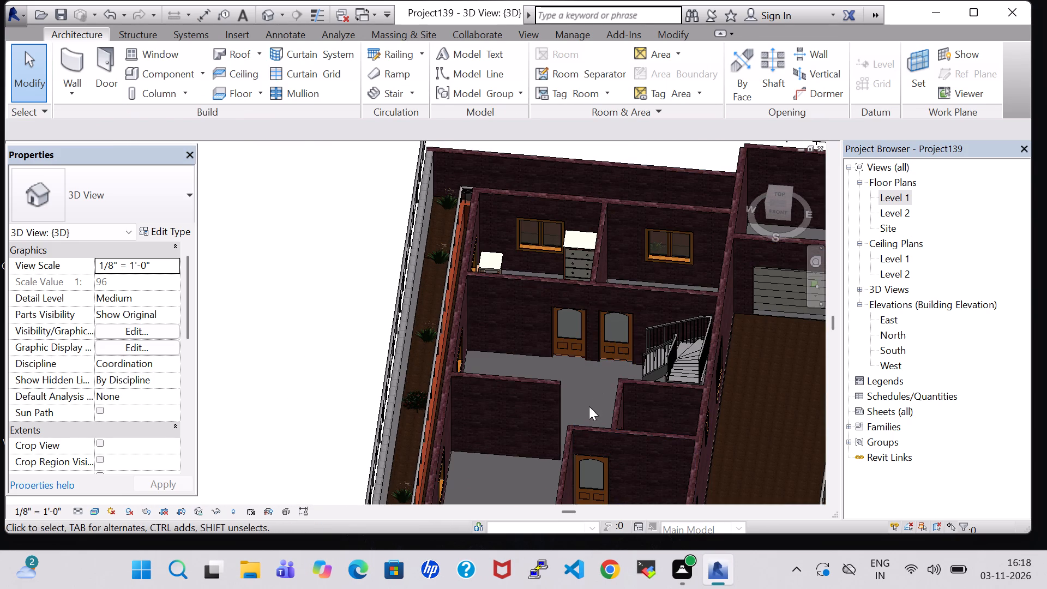
click(586, 393)
shift+middle_drag(590, 256, 603, 299)
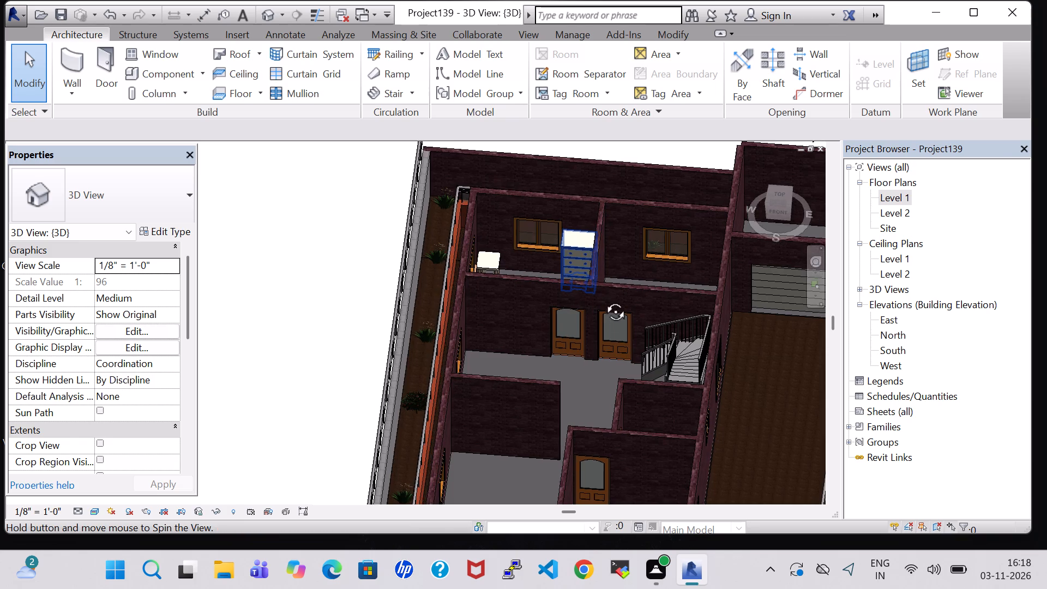
shift+middle_drag(603, 299, 601, 340)
scroll(561, 266, up, 5)
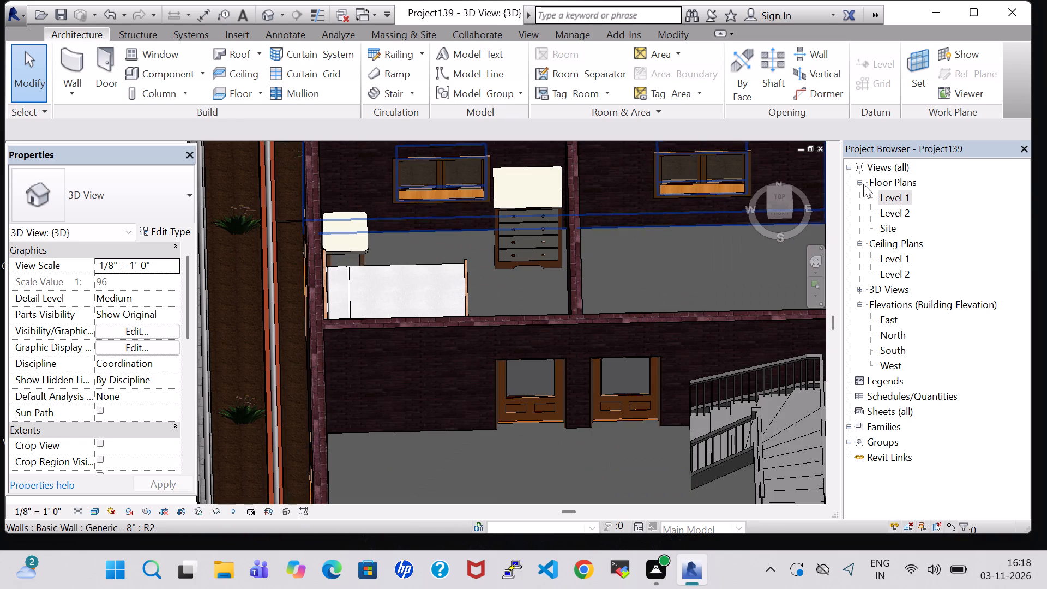
double_click(894, 196)
scroll(441, 232, down, 1)
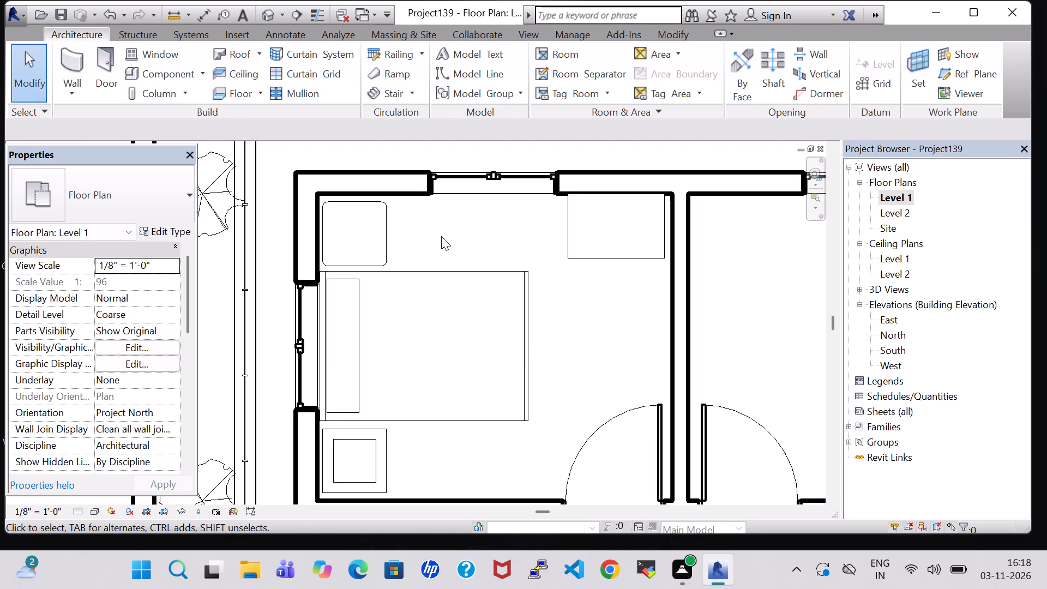
scroll(441, 236, down, 2)
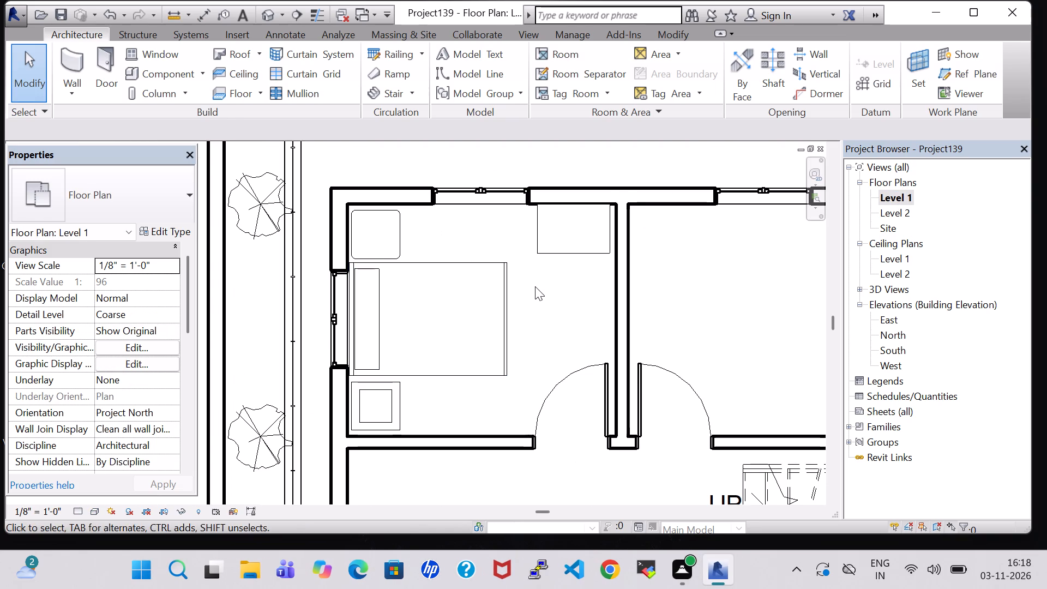
middle_drag(535, 286, 535, 303)
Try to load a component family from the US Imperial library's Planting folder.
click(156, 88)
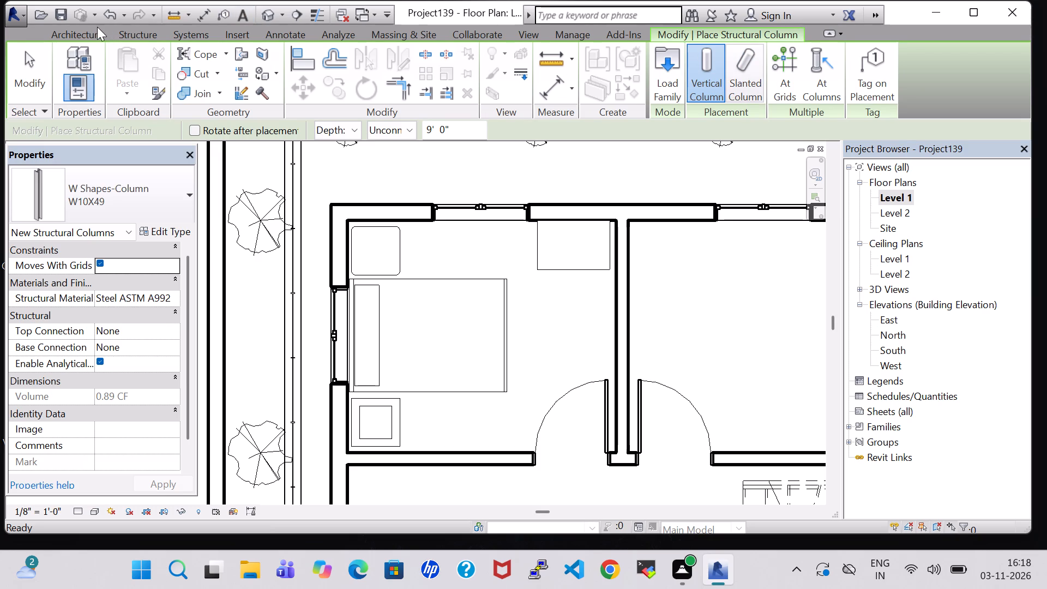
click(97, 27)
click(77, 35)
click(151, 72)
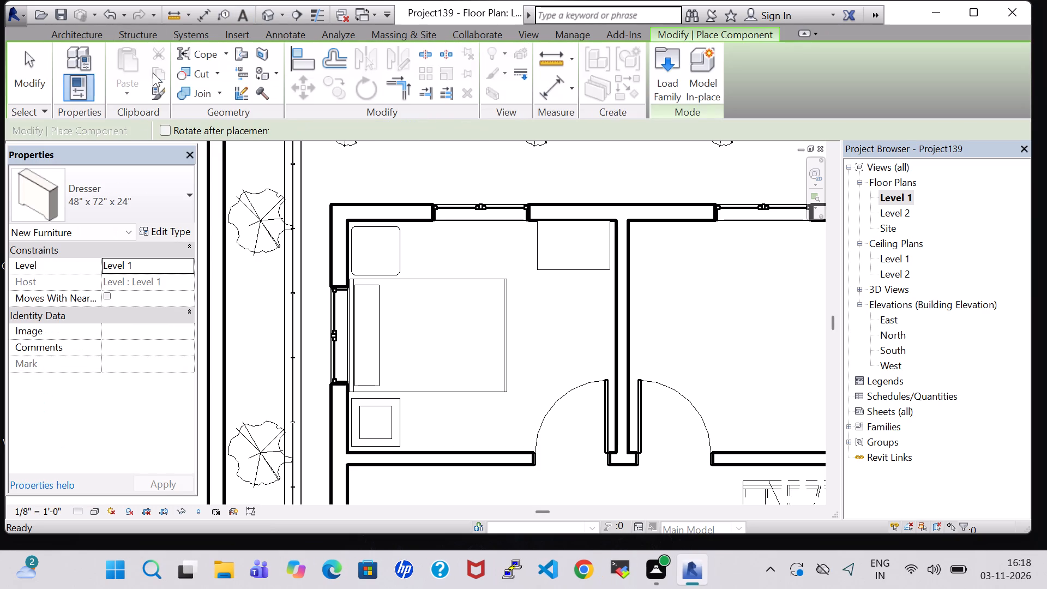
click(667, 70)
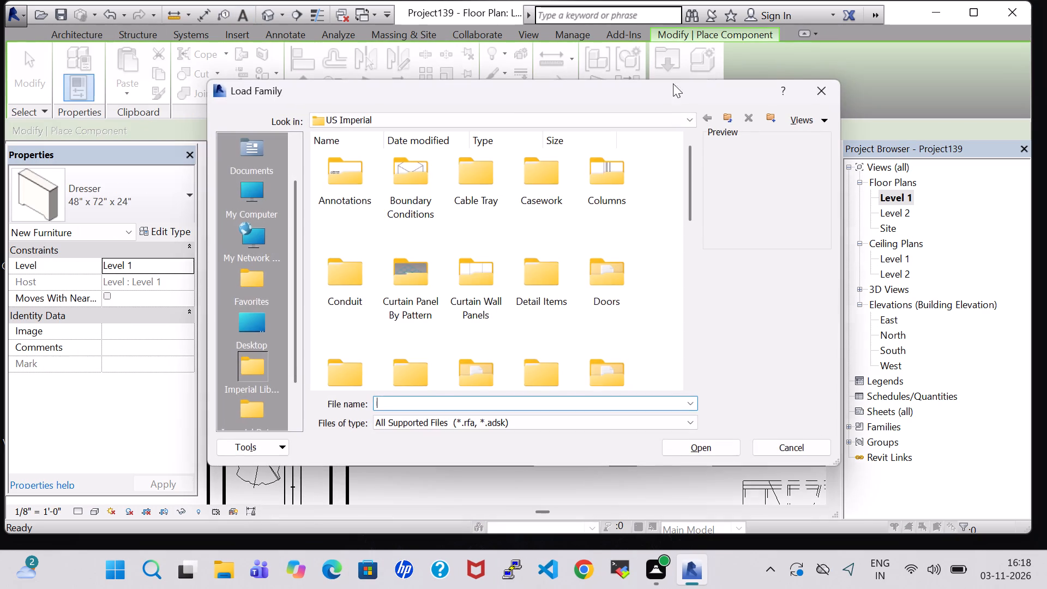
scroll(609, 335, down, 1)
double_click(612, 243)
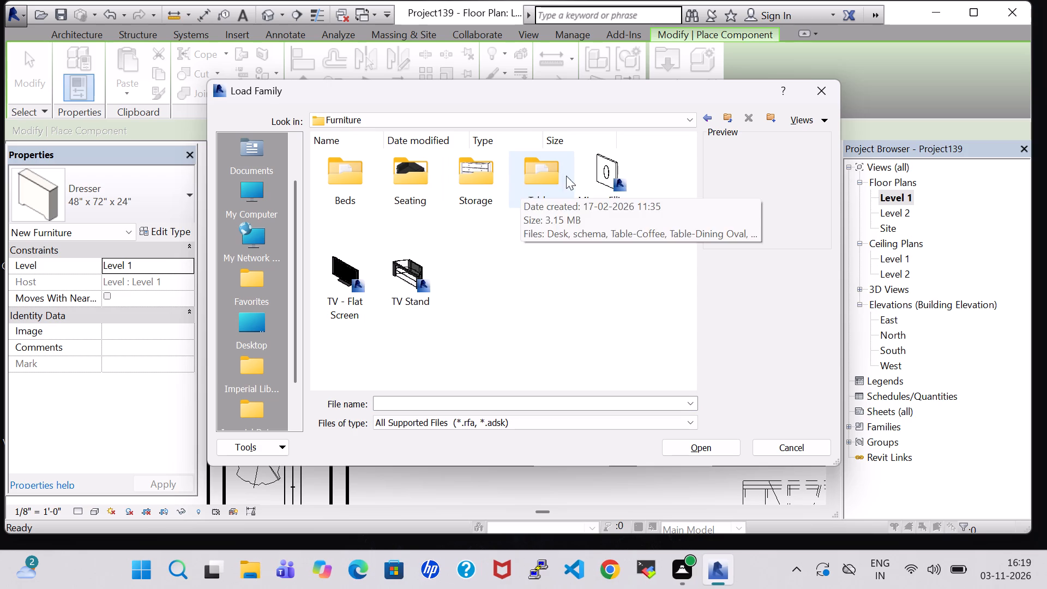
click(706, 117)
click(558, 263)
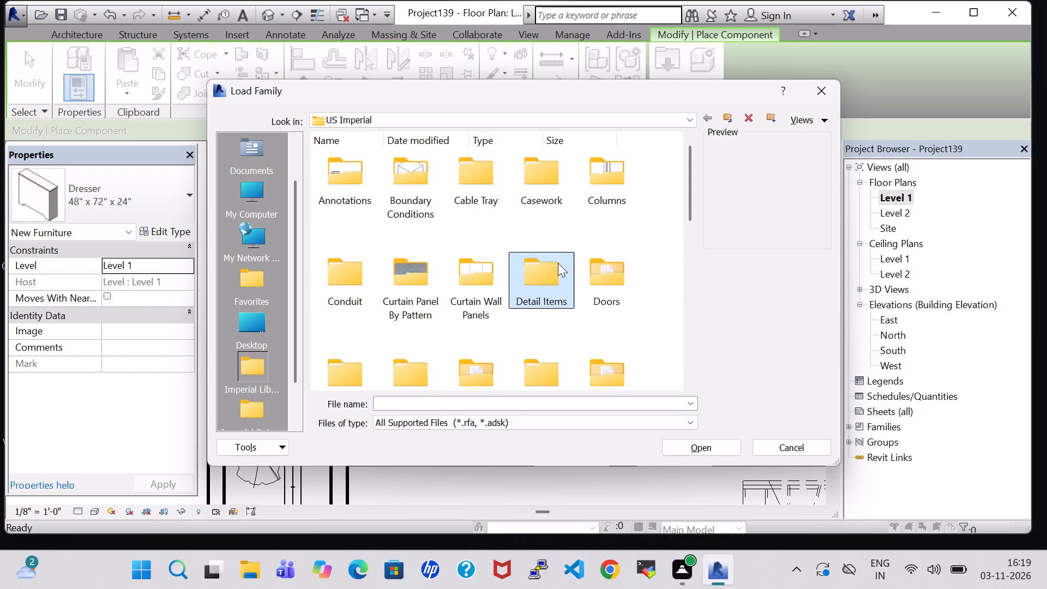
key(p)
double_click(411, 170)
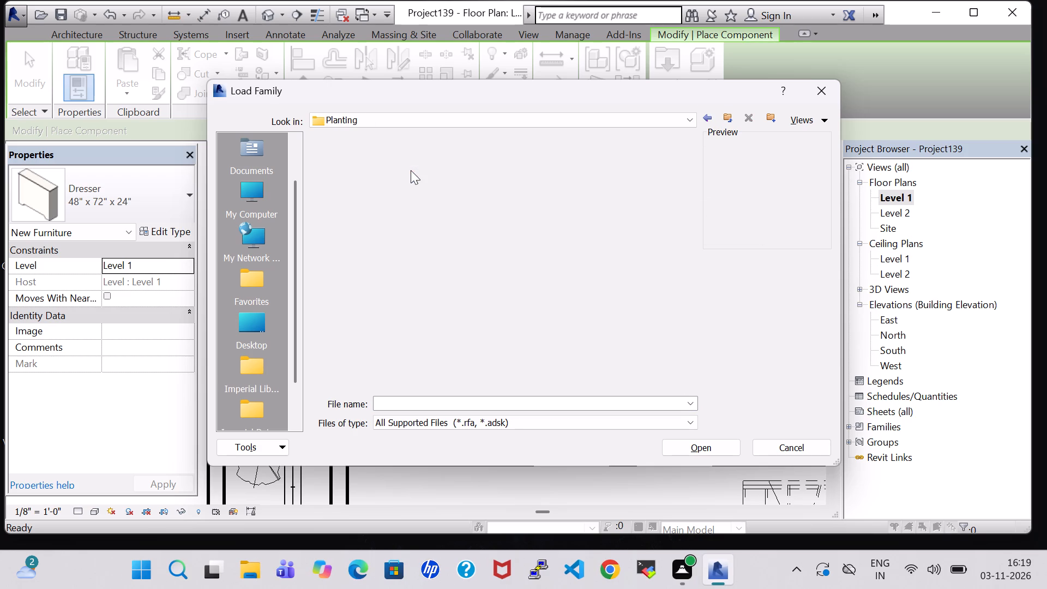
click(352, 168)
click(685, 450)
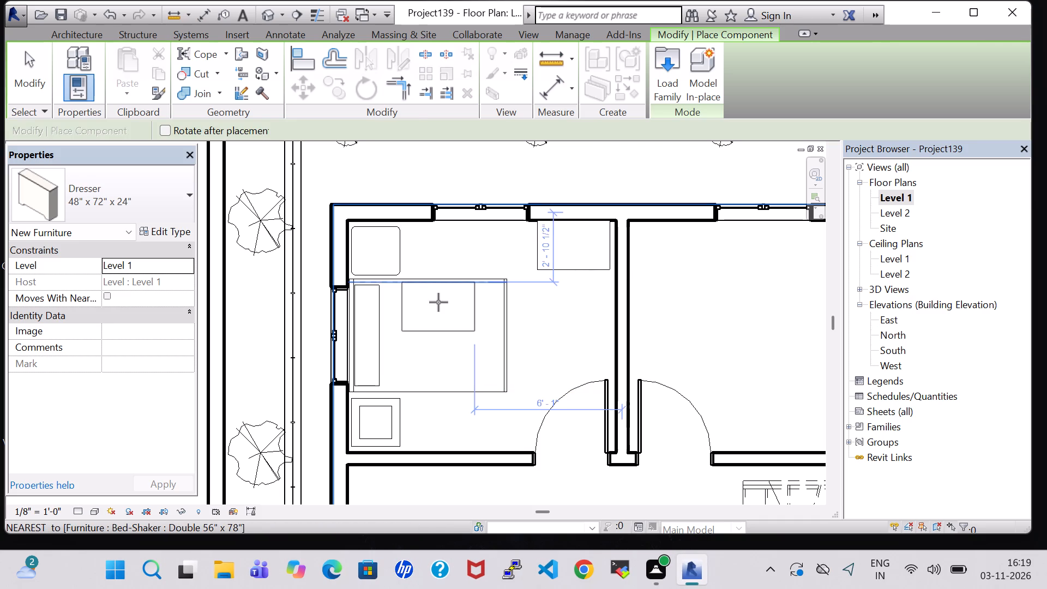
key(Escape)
Place a similar RPC Plant - Tropical Agave - 1.5' at the east edge of the bedroom's north end table.
middle_drag(327, 179, 340, 226)
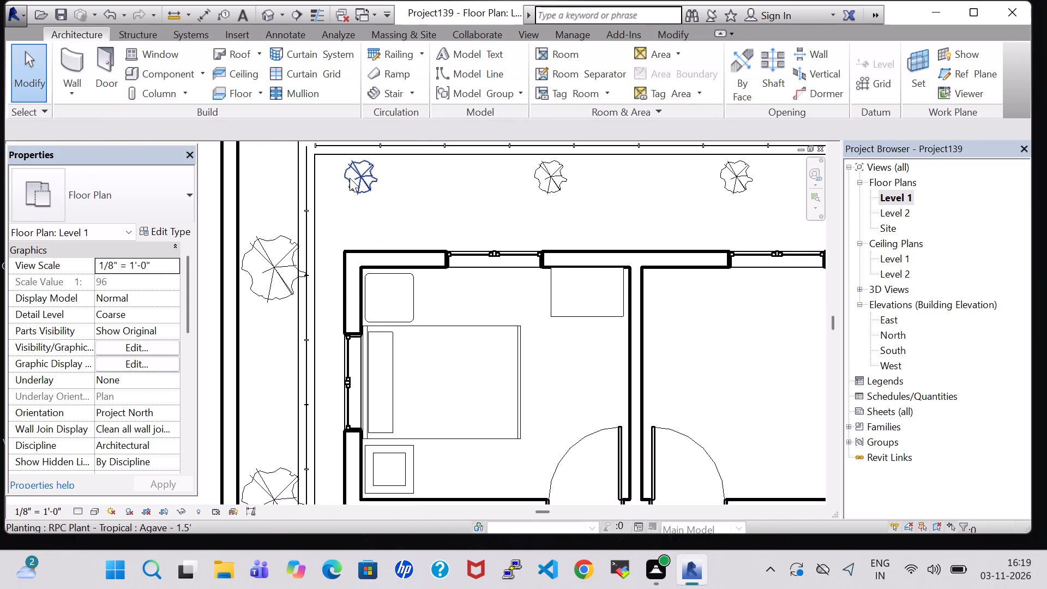
click(350, 178)
right_click(350, 178)
click(453, 290)
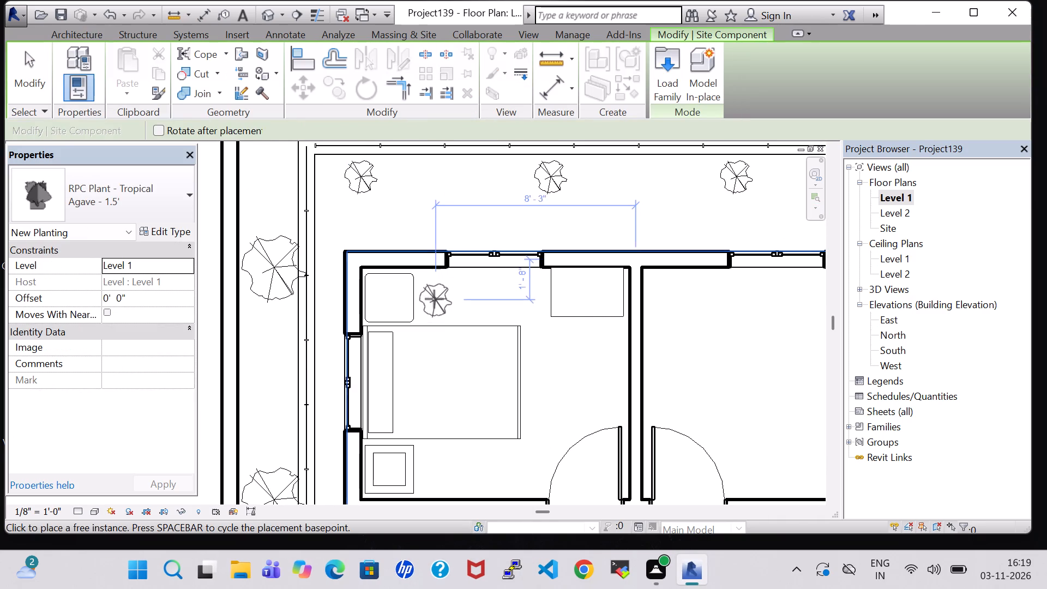
click(414, 299)
key(Escape)
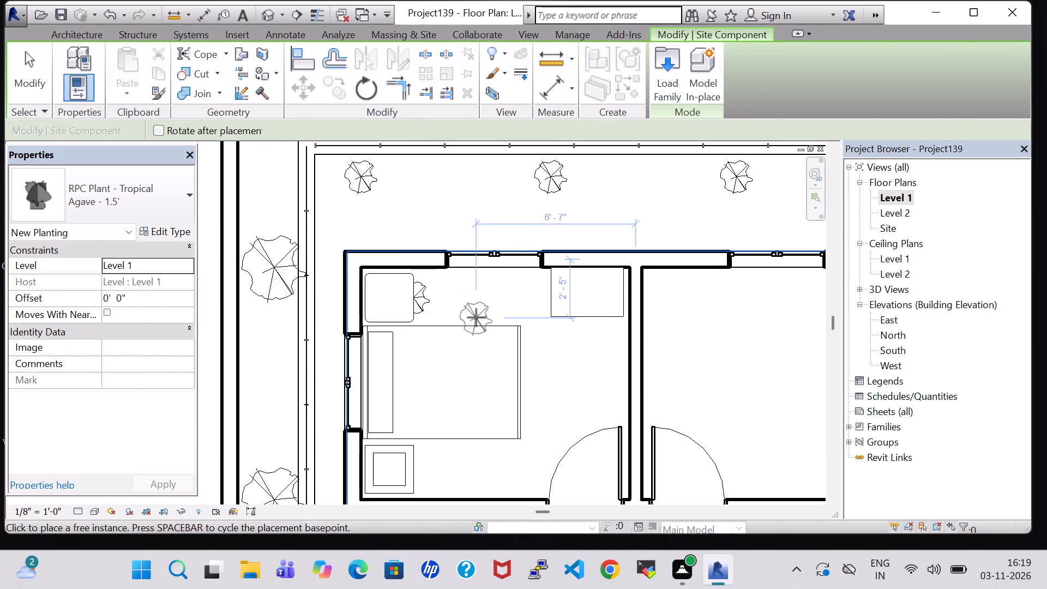
key(Escape)
Set the new bedroom agave plant's offset from Level 1 to 2' 0".
click(429, 294)
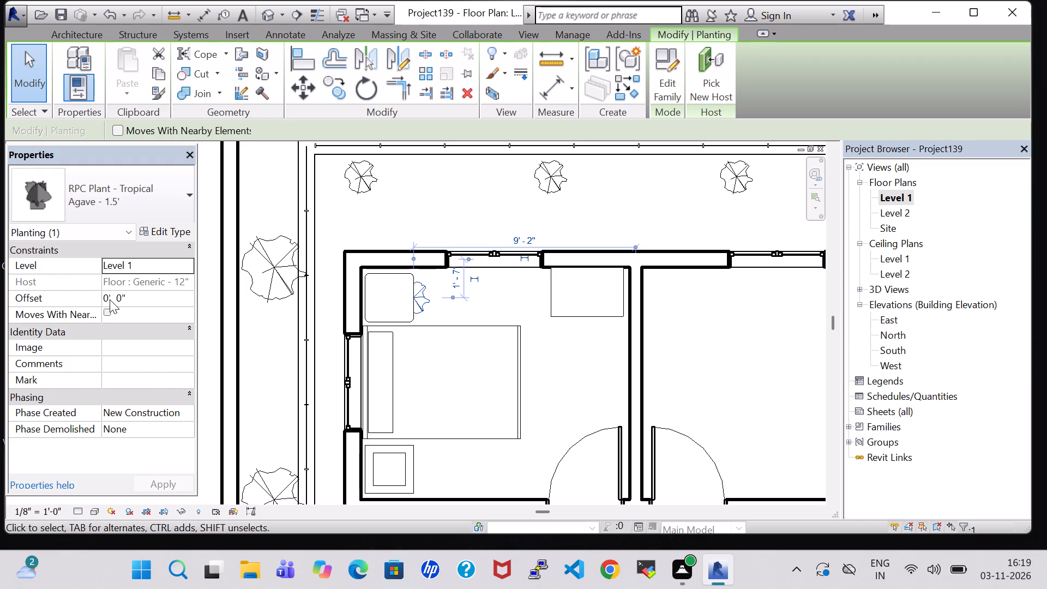
click(107, 302)
click(107, 302)
key(BackSpace)
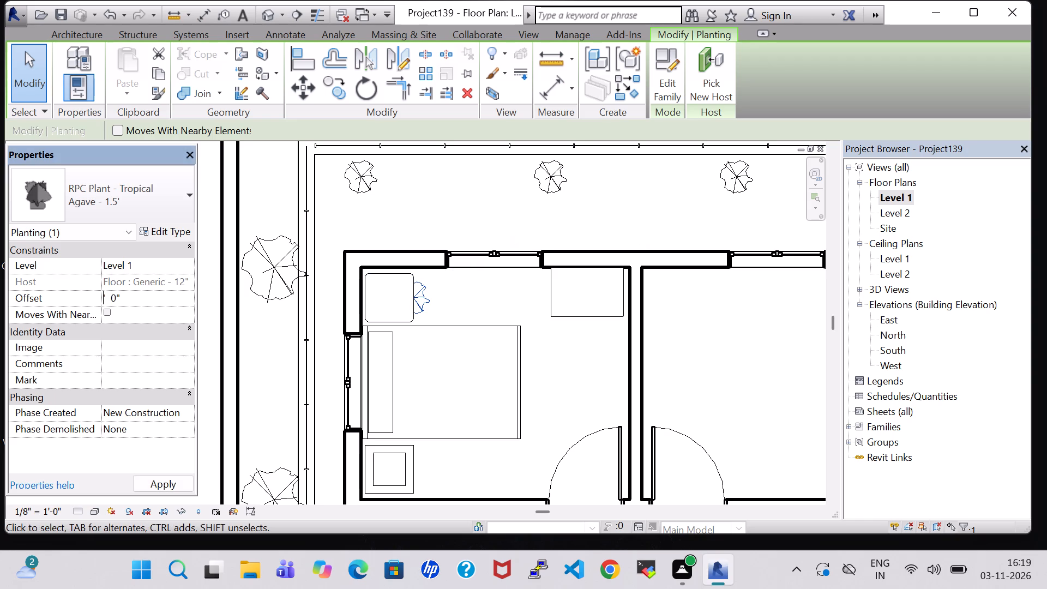
key(2)
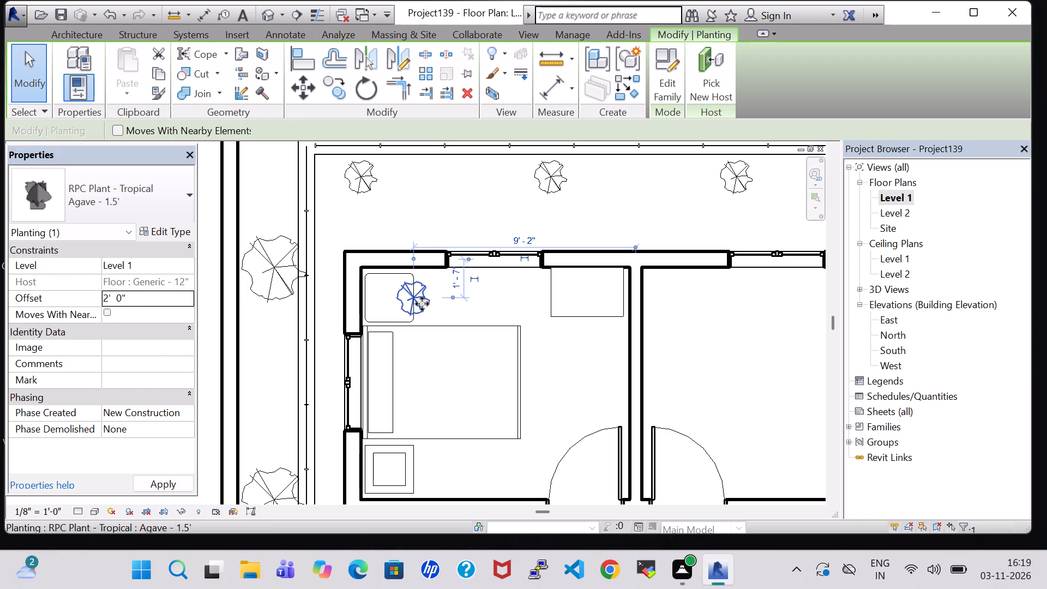
click(509, 304)
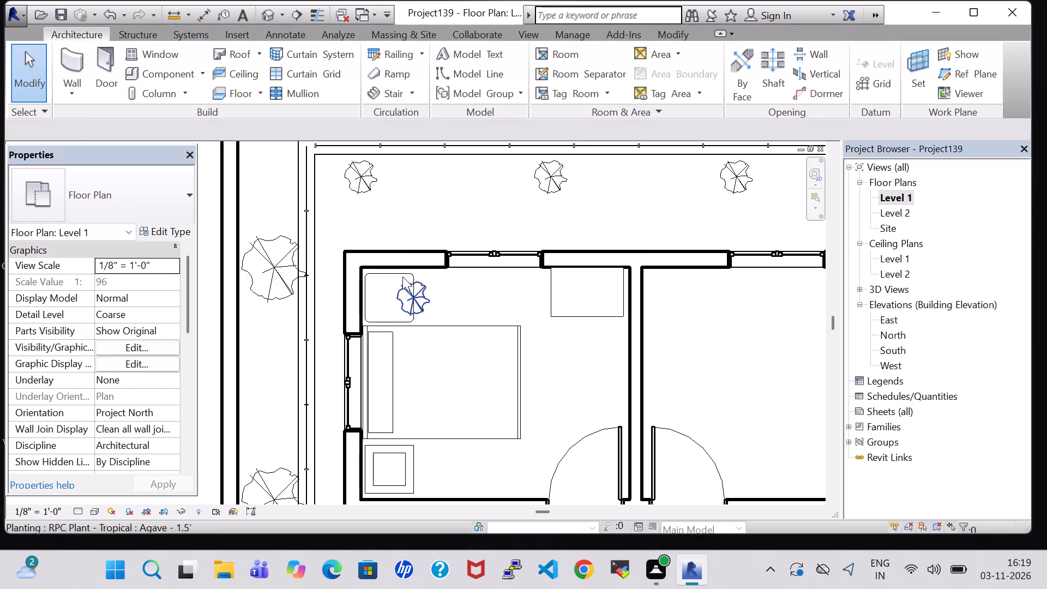
Set the 24" x 24" Table-End type's height to 2' 0" using the bedroom's north end table.
click(381, 277)
click(168, 227)
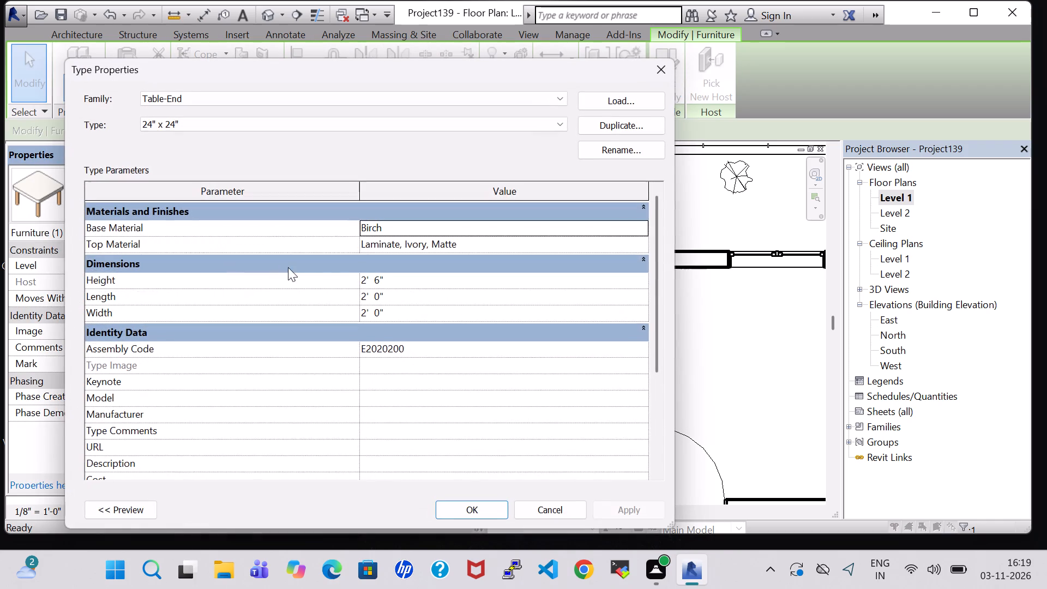
double_click(378, 284)
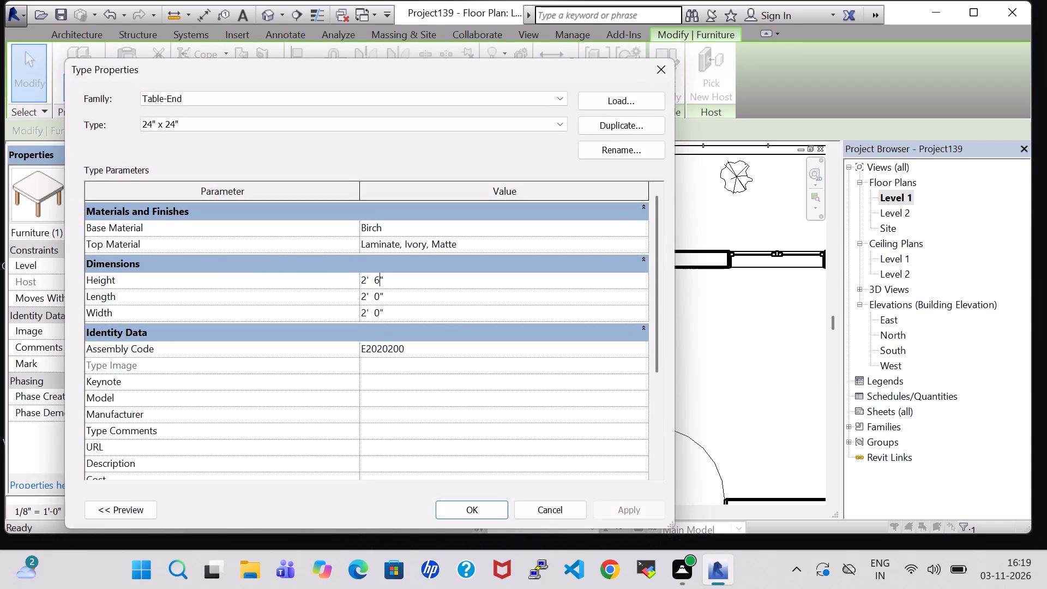
key(BackSpace)
key(0)
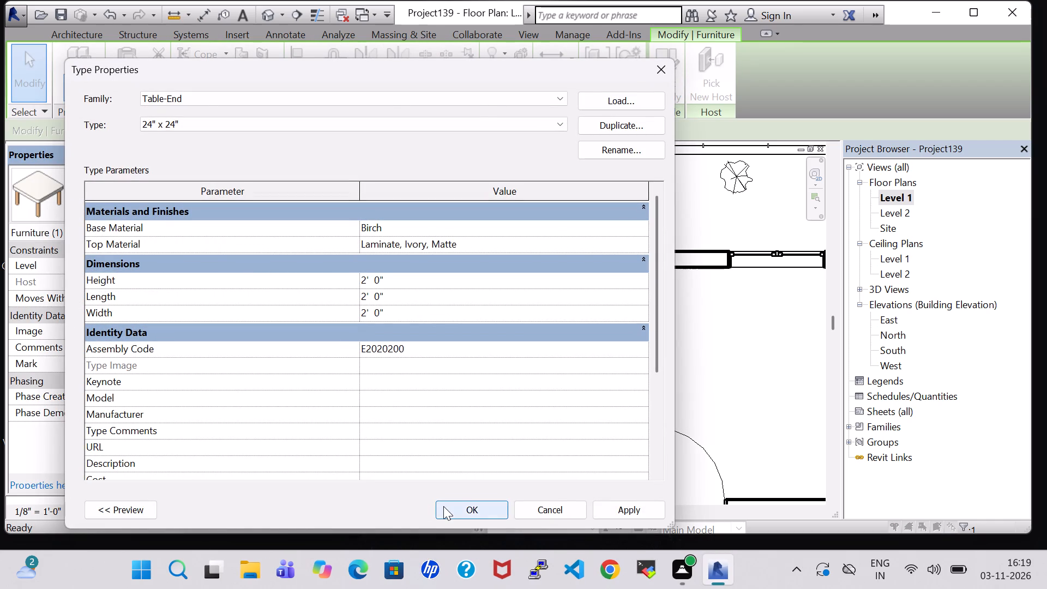
click(443, 506)
click(483, 298)
Nudge the bedroom agave plant west onto the middle of the north end table, about 10' 0" from the partition wall.
click(428, 296)
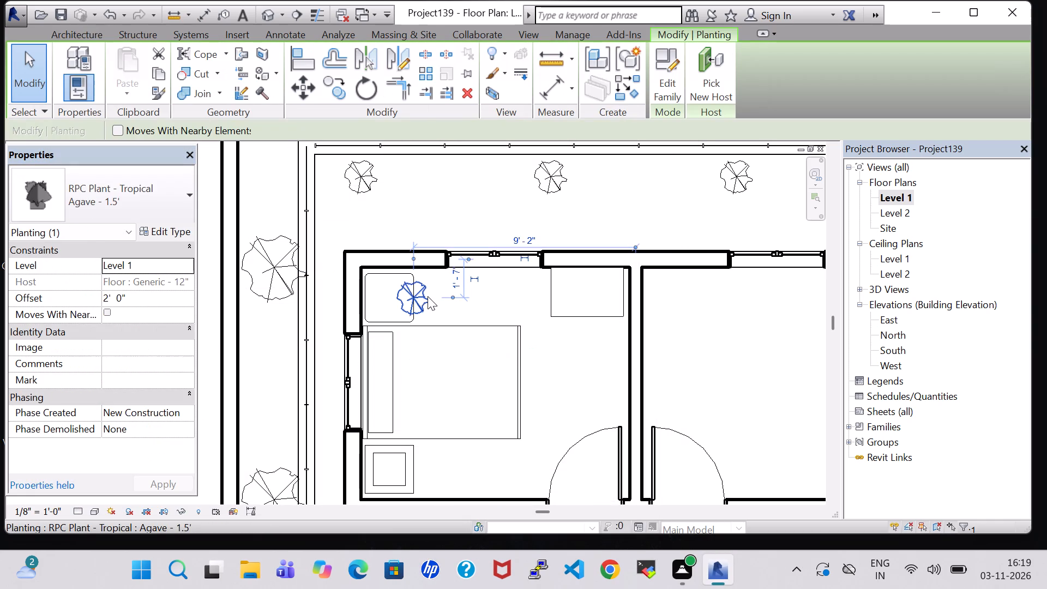
key(Left)
key(Left)
key(Left)
key(Left)
key(Left)
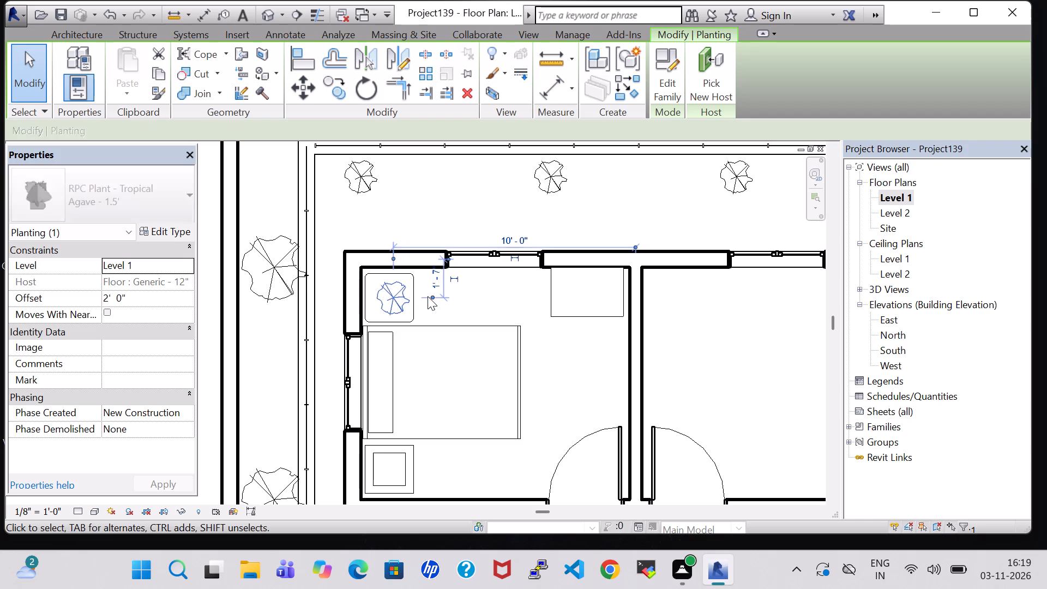
key(Left)
key(Right)
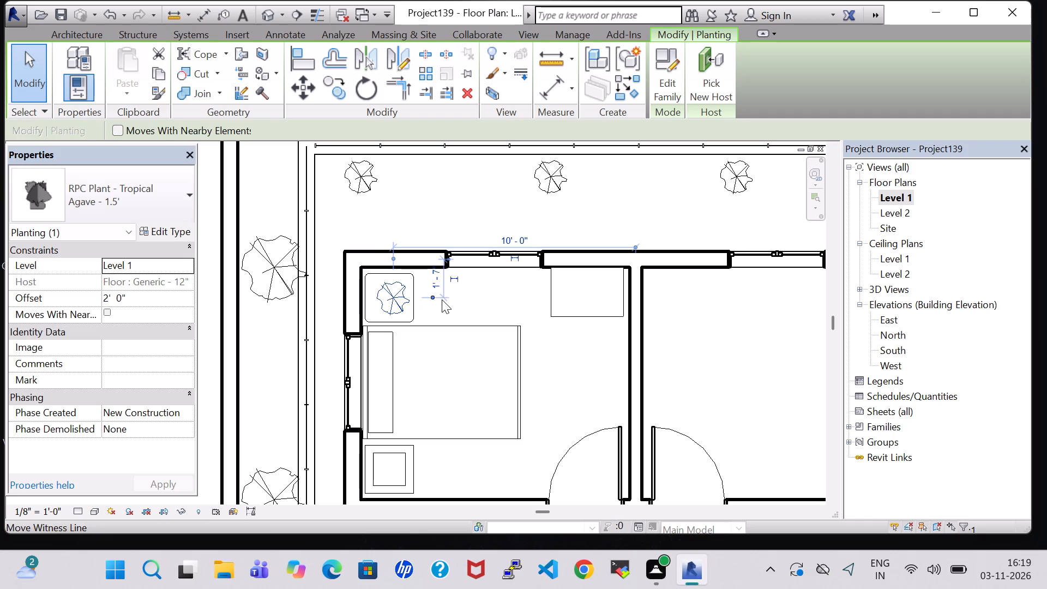
click(507, 305)
Load the TV - Flat Screen family from the US Imperial library's Furniture folder for component placement.
scroll(386, 219, down, 4)
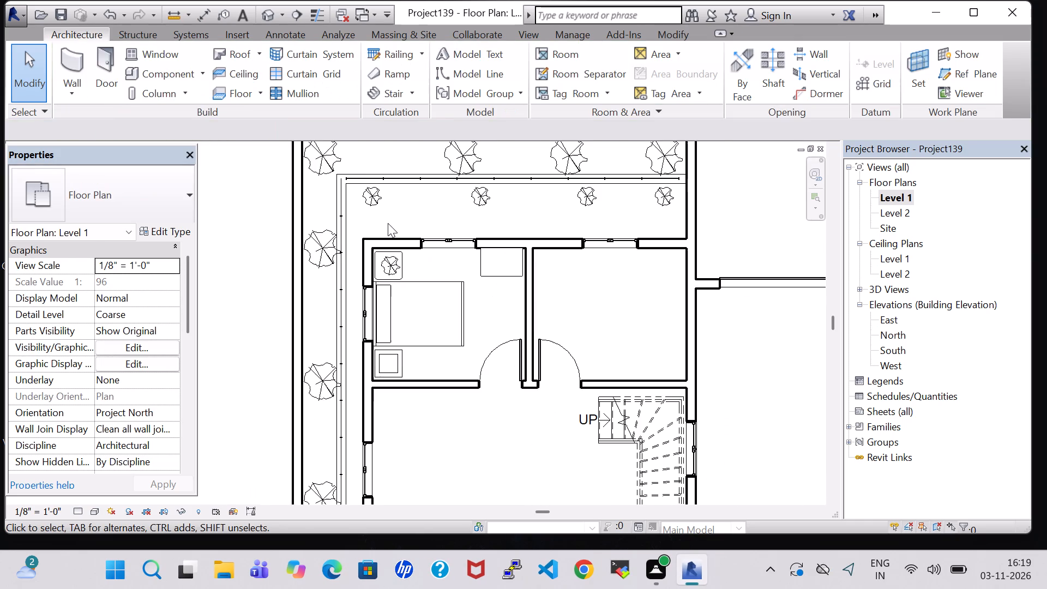
scroll(388, 223, down, 1)
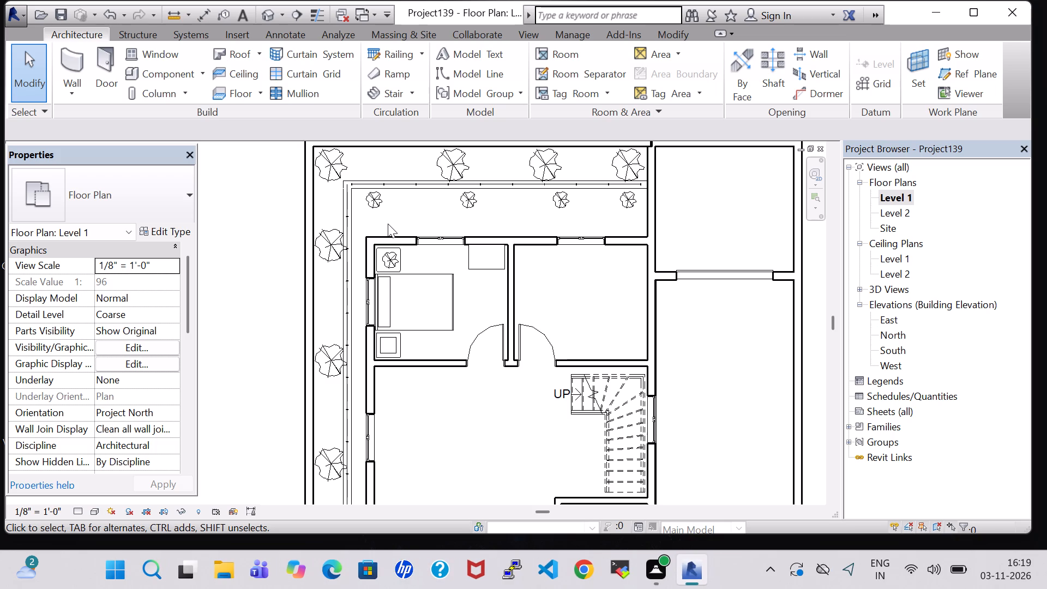
click(161, 72)
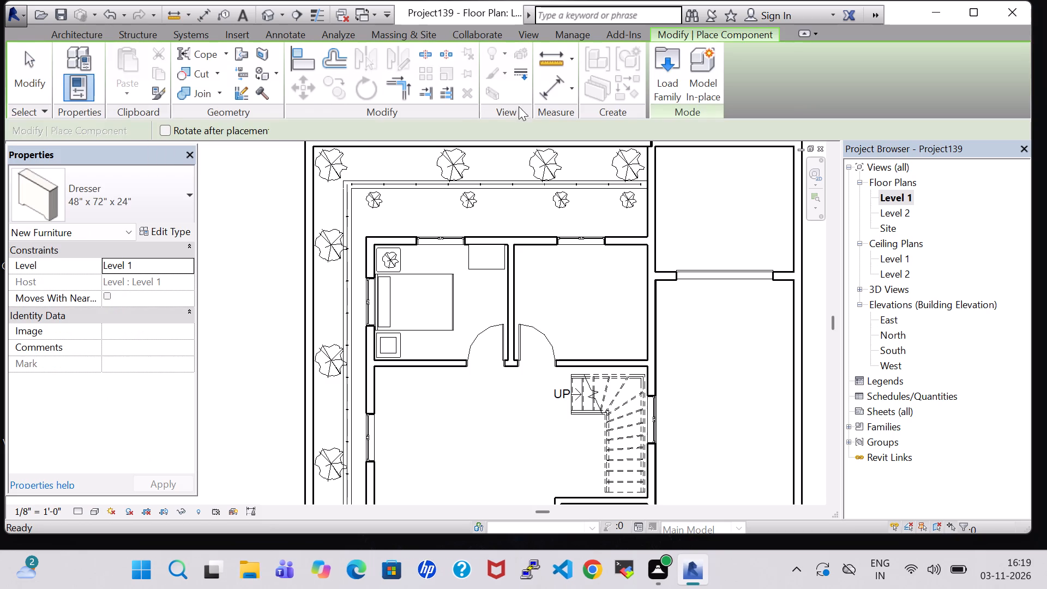
click(673, 69)
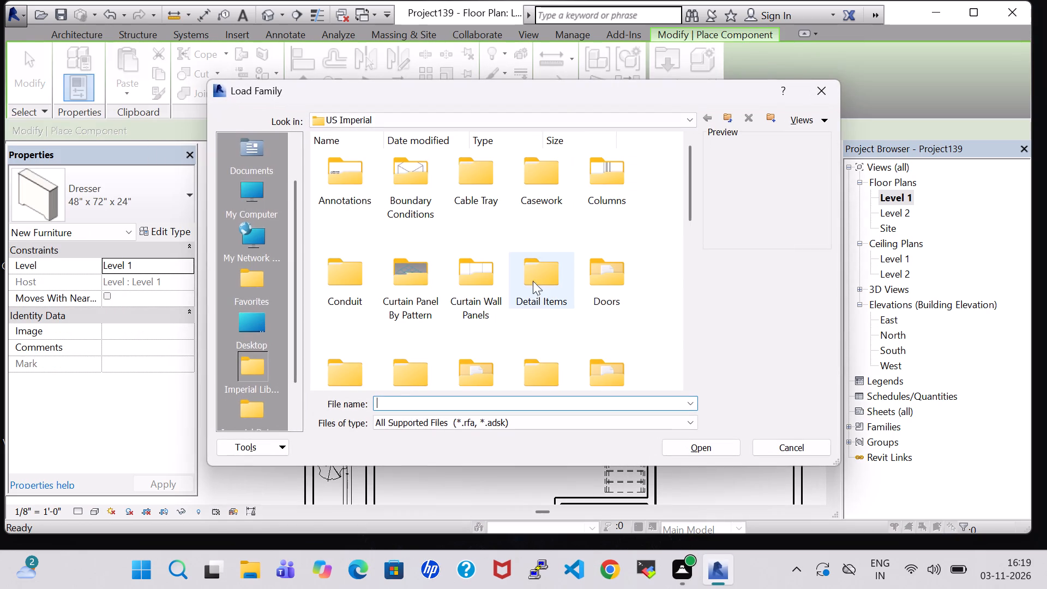
scroll(559, 317, down, 1)
double_click(622, 241)
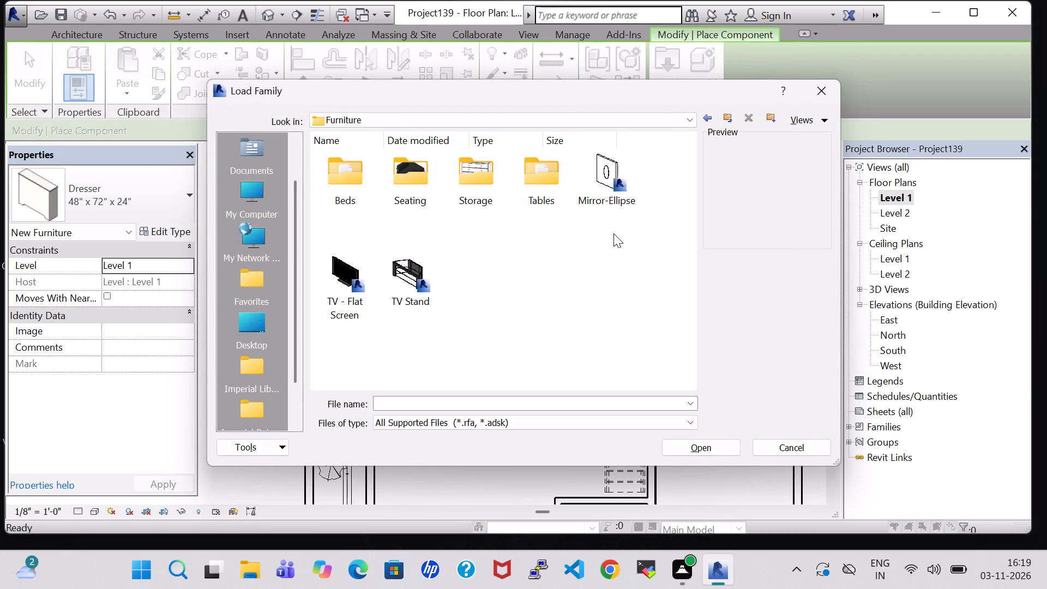
click(328, 270)
click(713, 440)
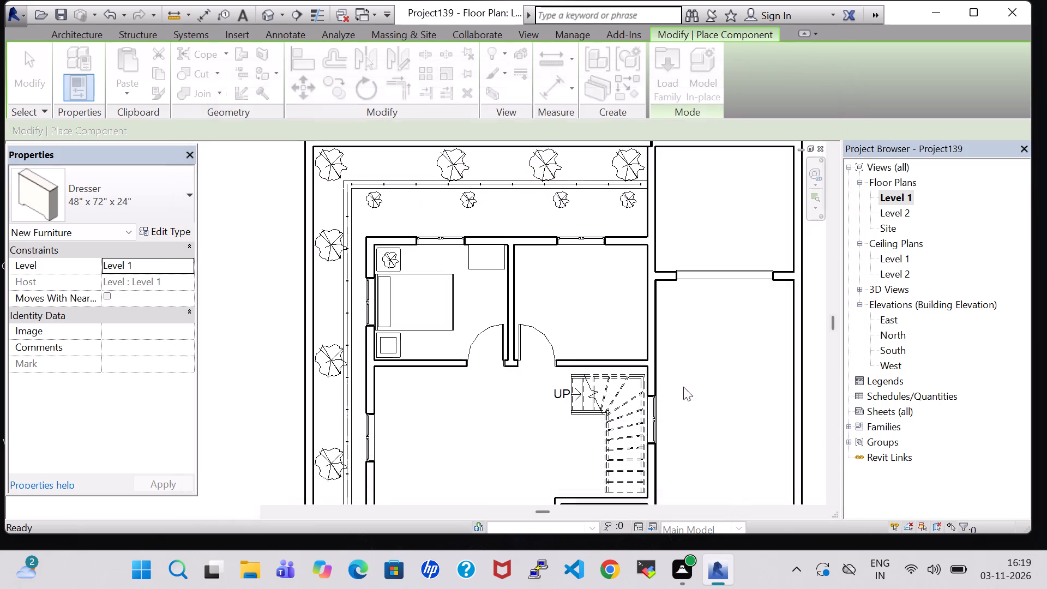
Place a 32" TV - Flat Screen, rotated parallel to the partition wall, on the bedroom's east side opposite the bed.
scroll(491, 299, up, 3)
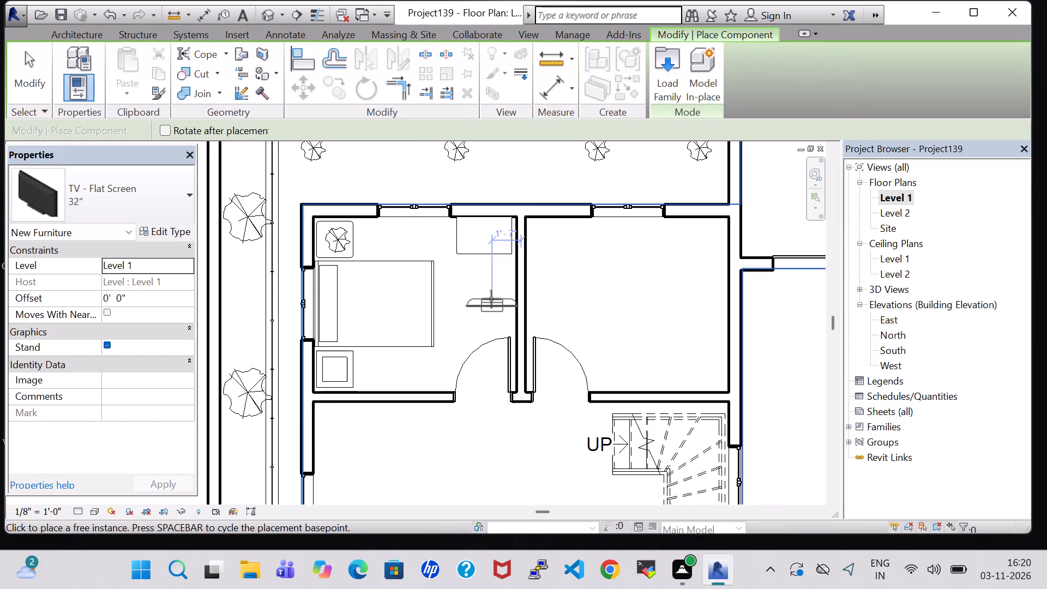
scroll(491, 299, up, 3)
key(space)
key(space)
key(space)
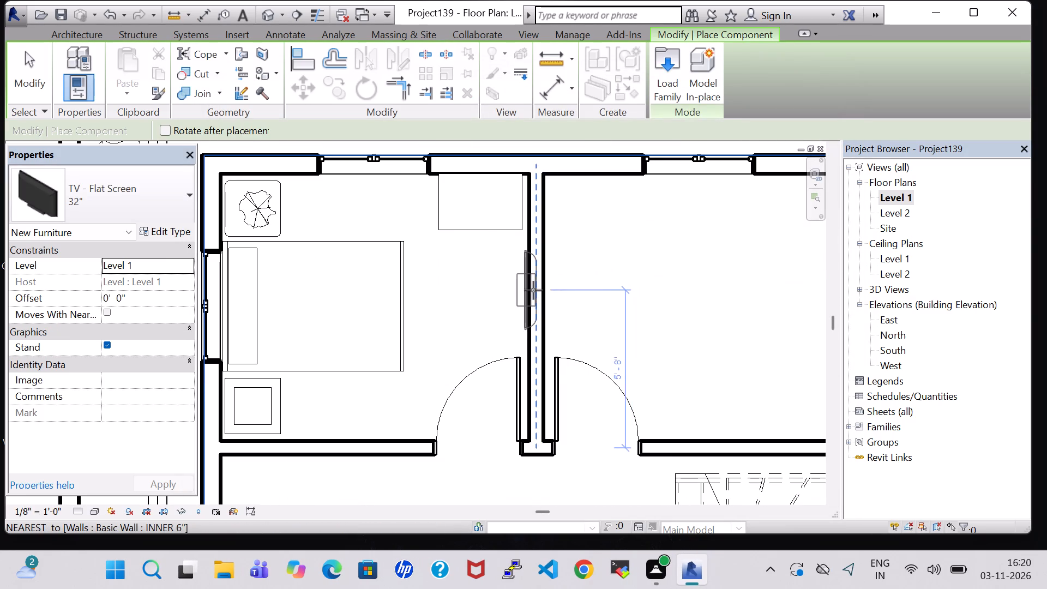
click(526, 290)
key(Escape)
key(Escape)
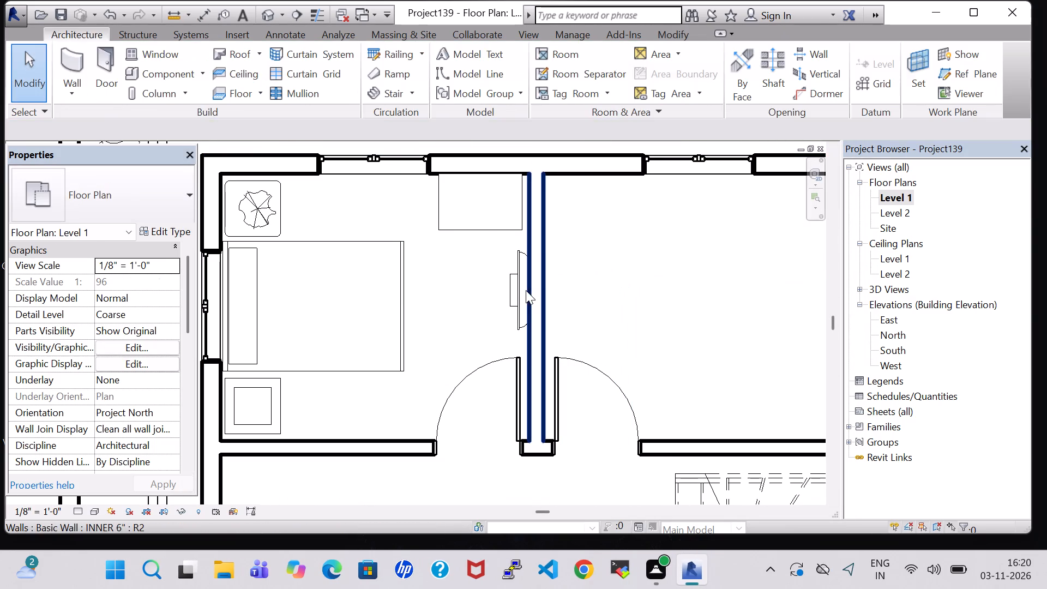
Set the bedroom flat-screen TV's offset from Level 1 to 3' 0".
click(515, 285)
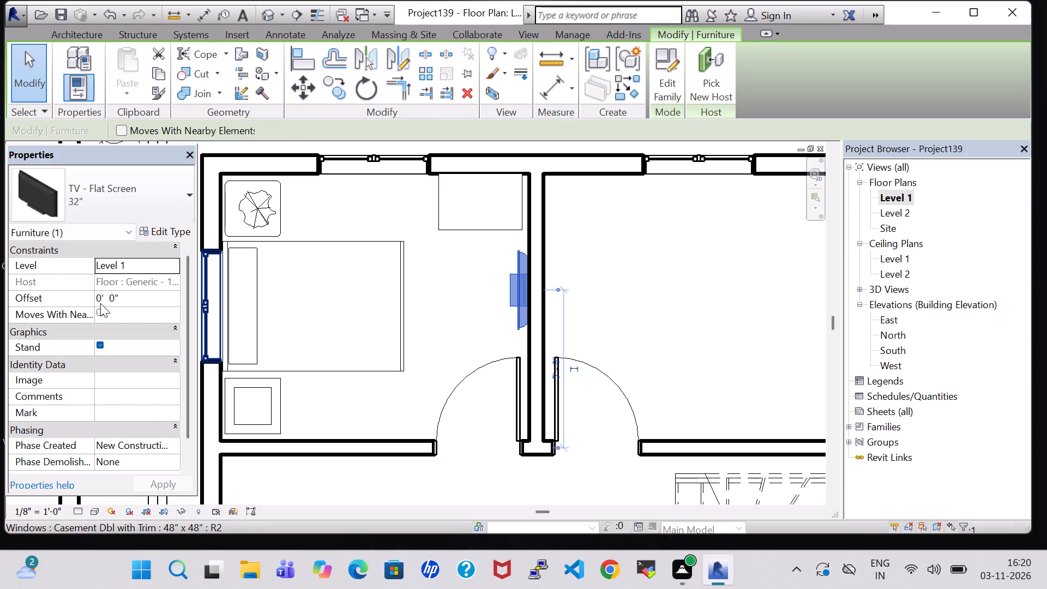
double_click(100, 303)
key(BackSpace)
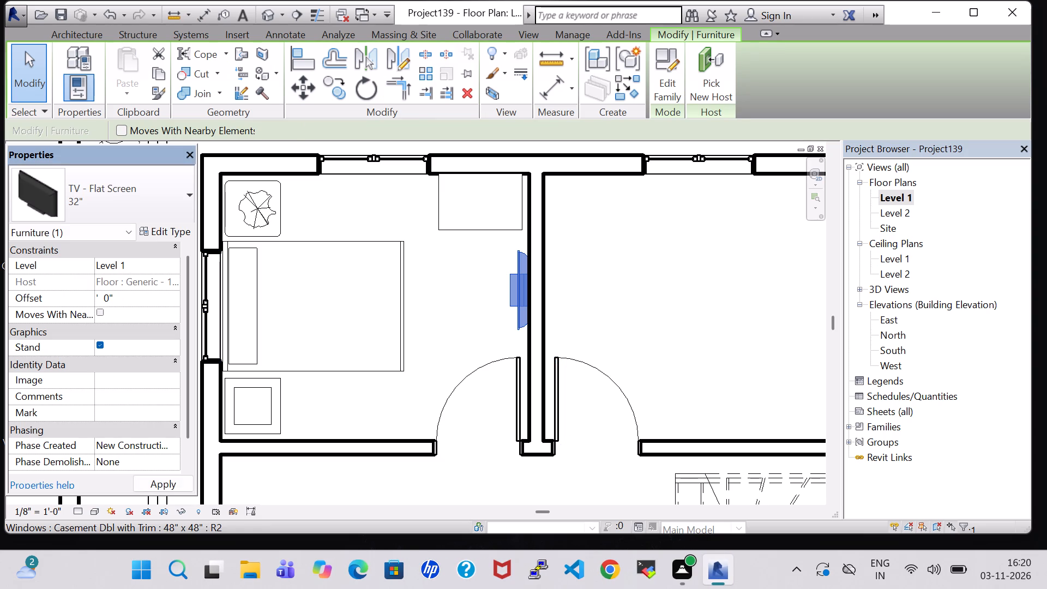
key(3)
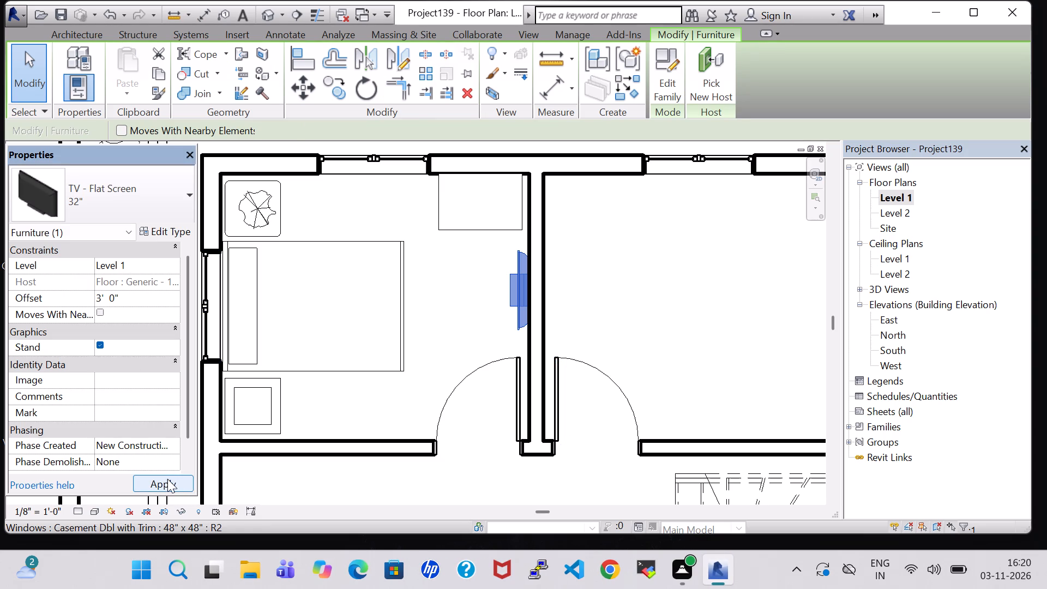
click(167, 479)
click(654, 239)
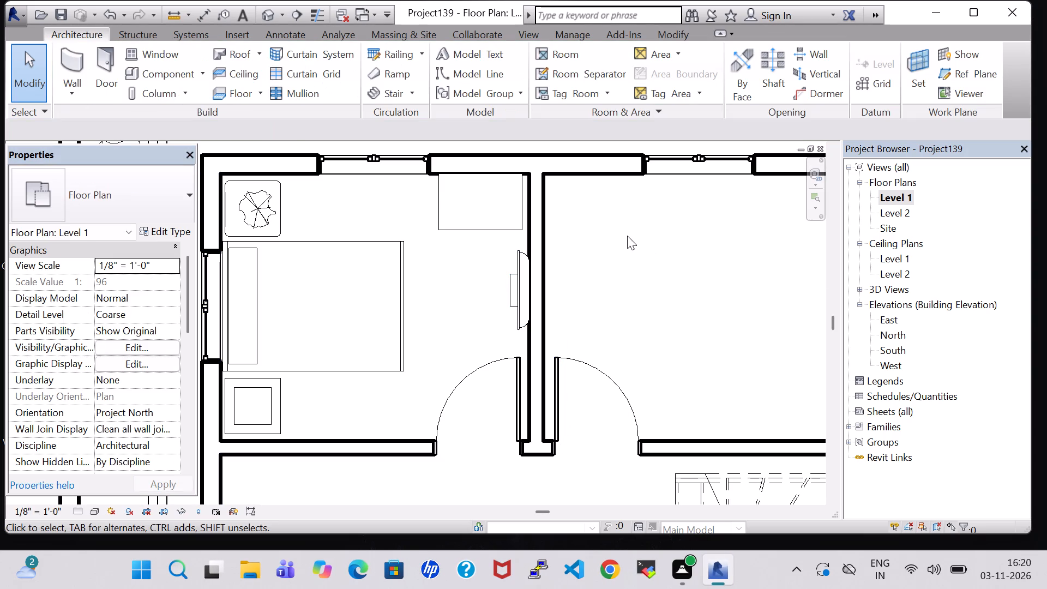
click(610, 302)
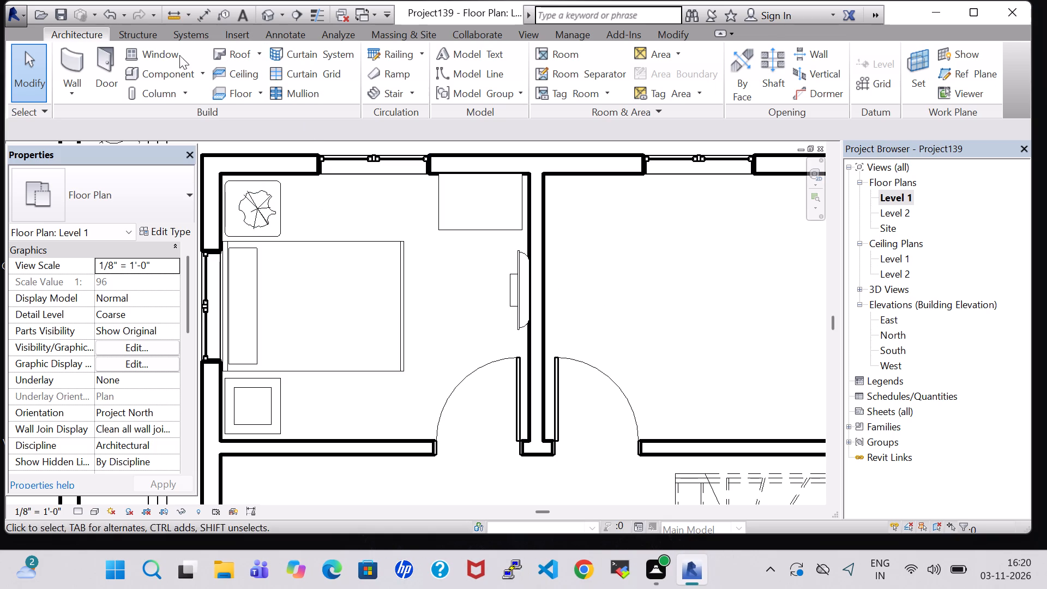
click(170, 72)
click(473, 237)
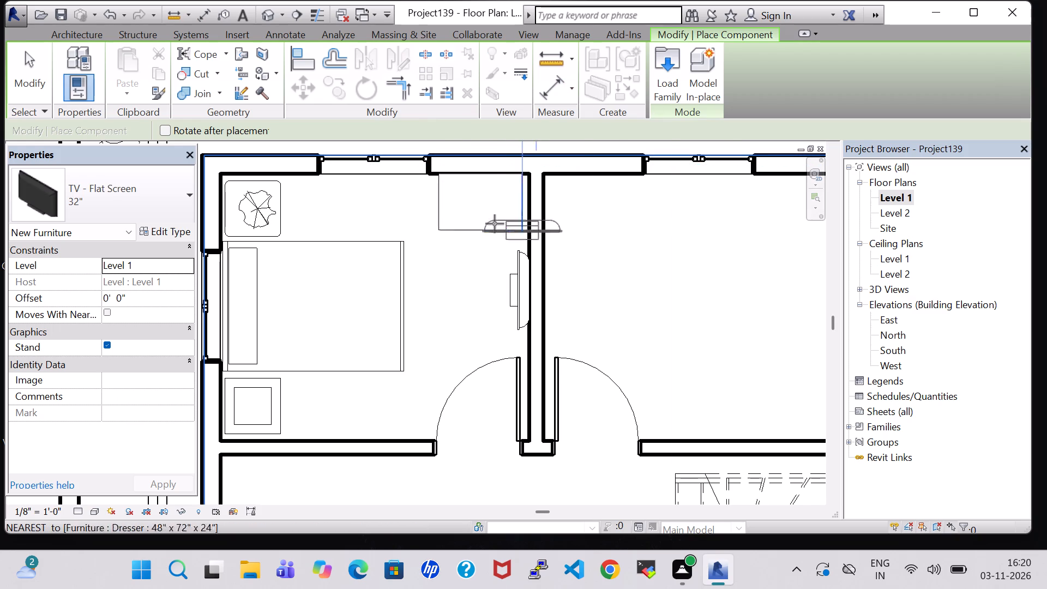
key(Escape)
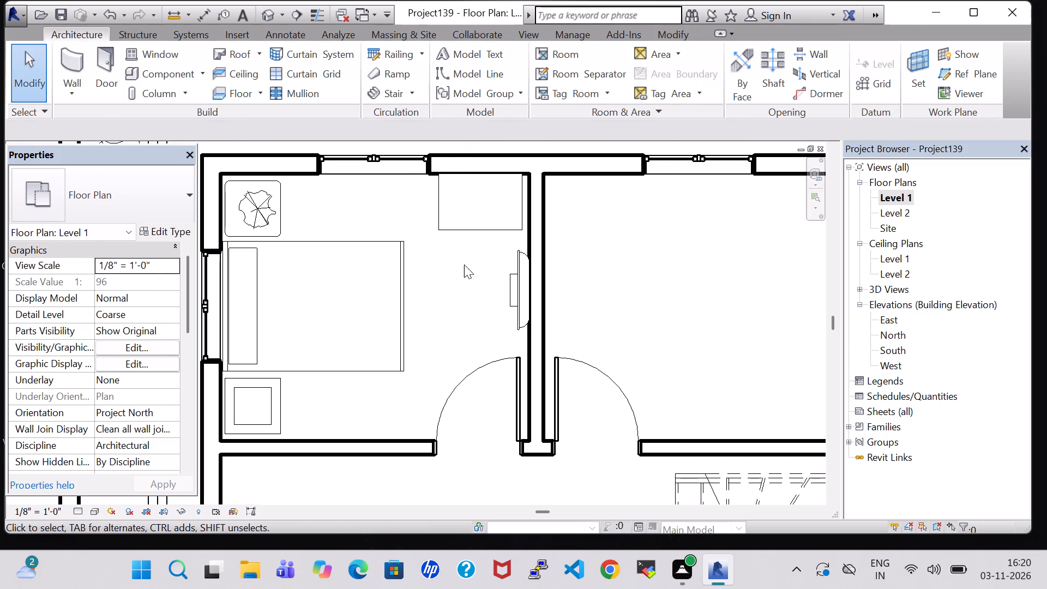
Load the Cabinet-File 2 Drawer family from the library's Furniture Storage folder.
click(140, 68)
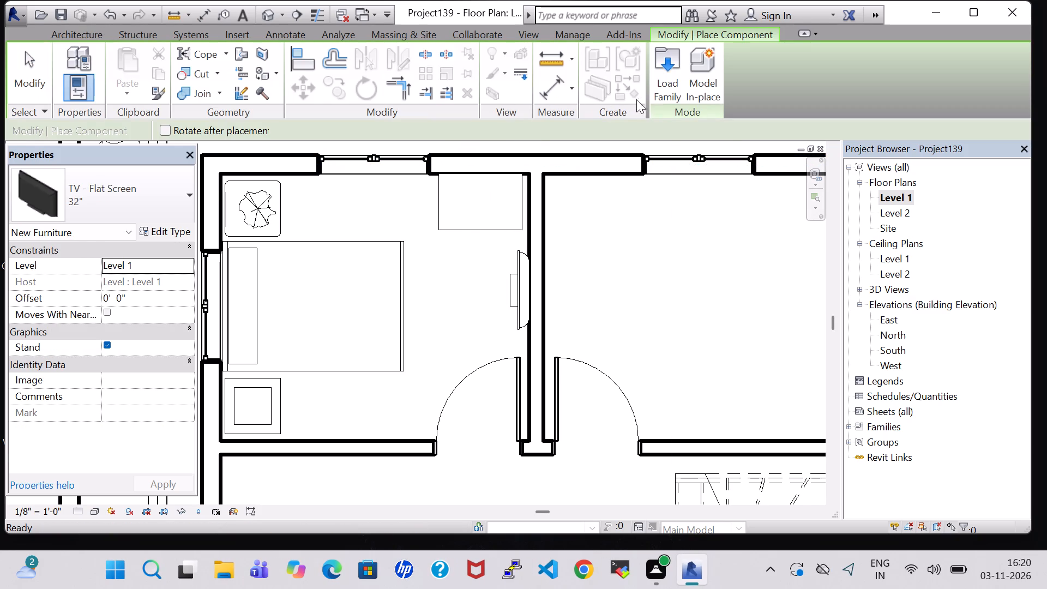
click(654, 96)
scroll(593, 366, down, 1)
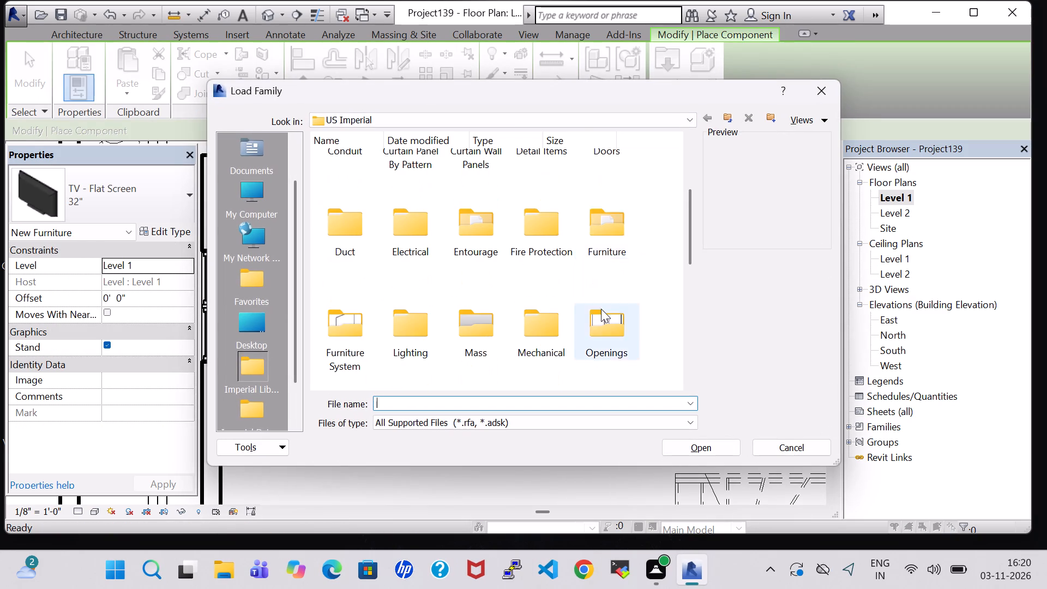
double_click(605, 239)
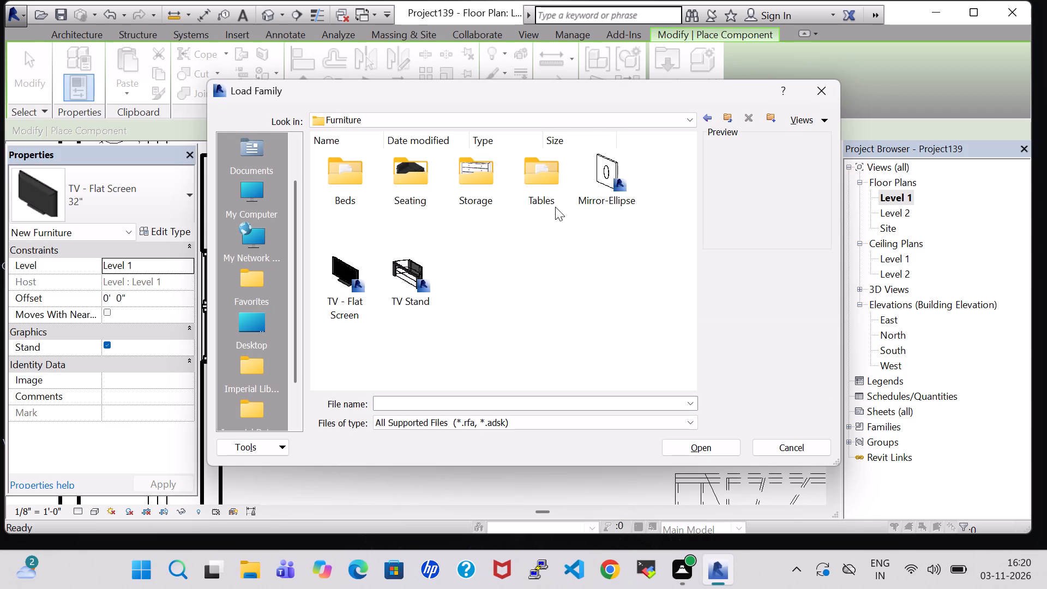
double_click(461, 194)
click(357, 159)
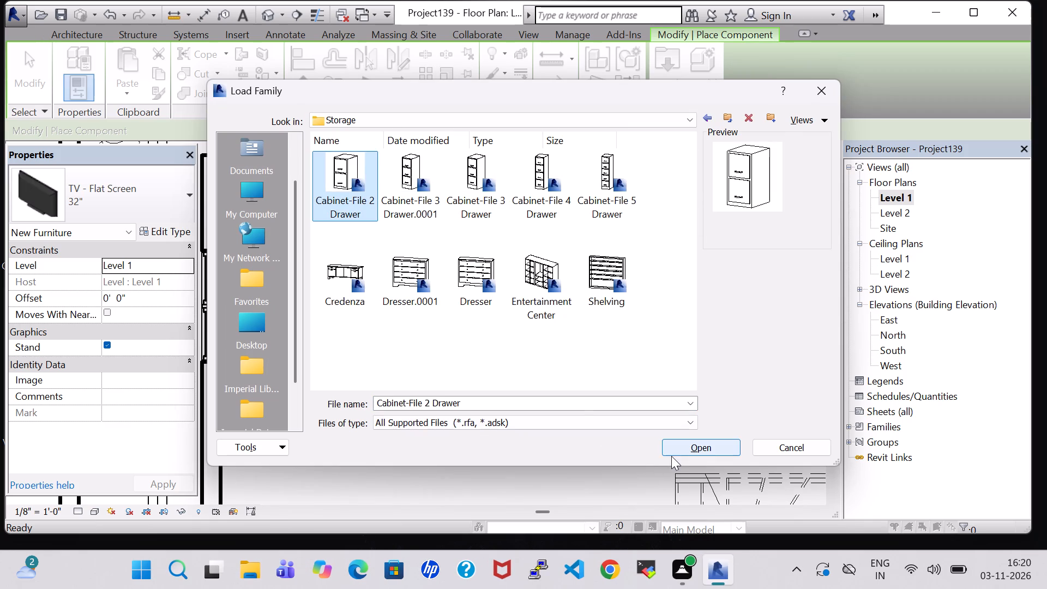
click(671, 455)
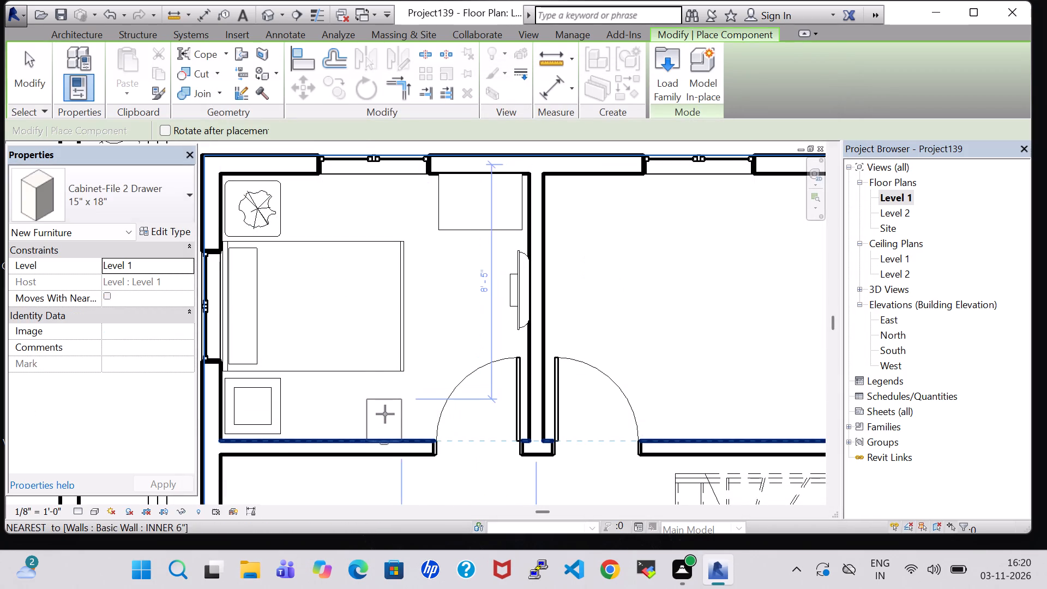
Place a 15" x 18" Cabinet-File 2 Drawer against the bedroom's south wall near the door, rotated to face north.
key(space)
key(space)
scroll(385, 414, up, 2)
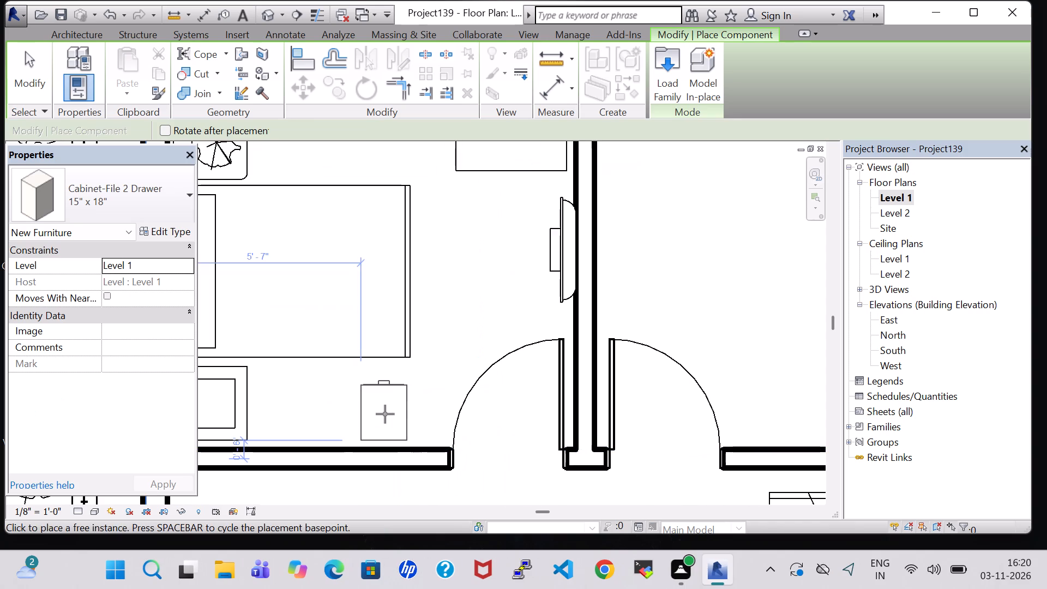
click(382, 421)
key(Escape)
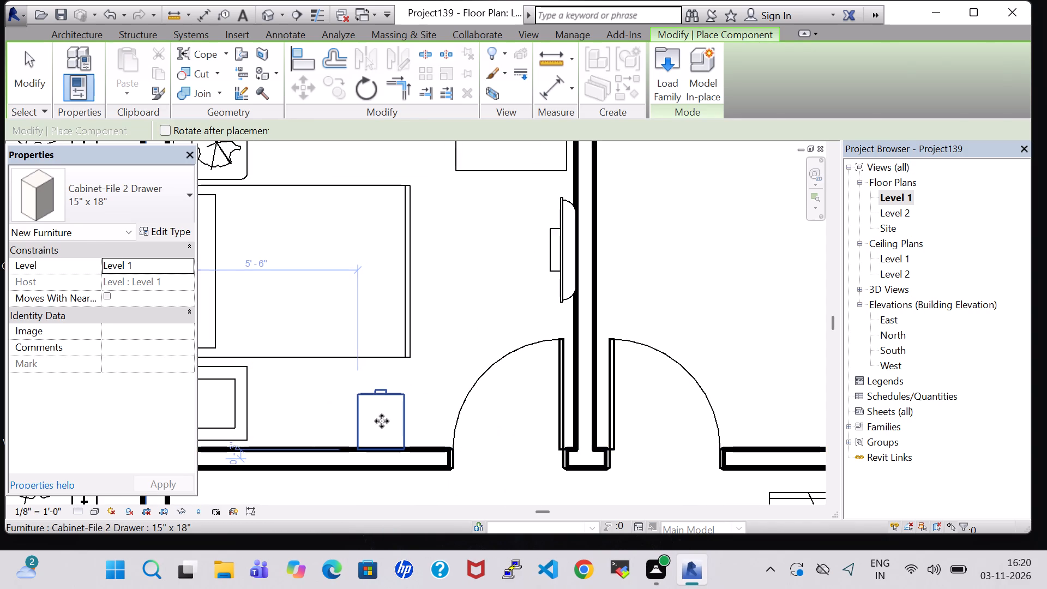
key(Escape)
click(380, 390)
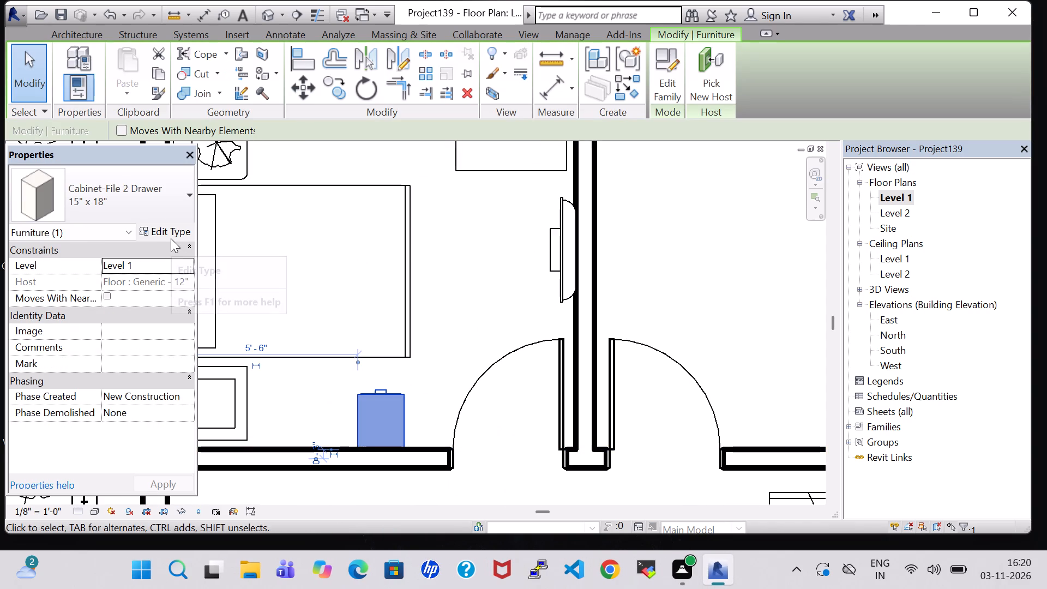
click(436, 275)
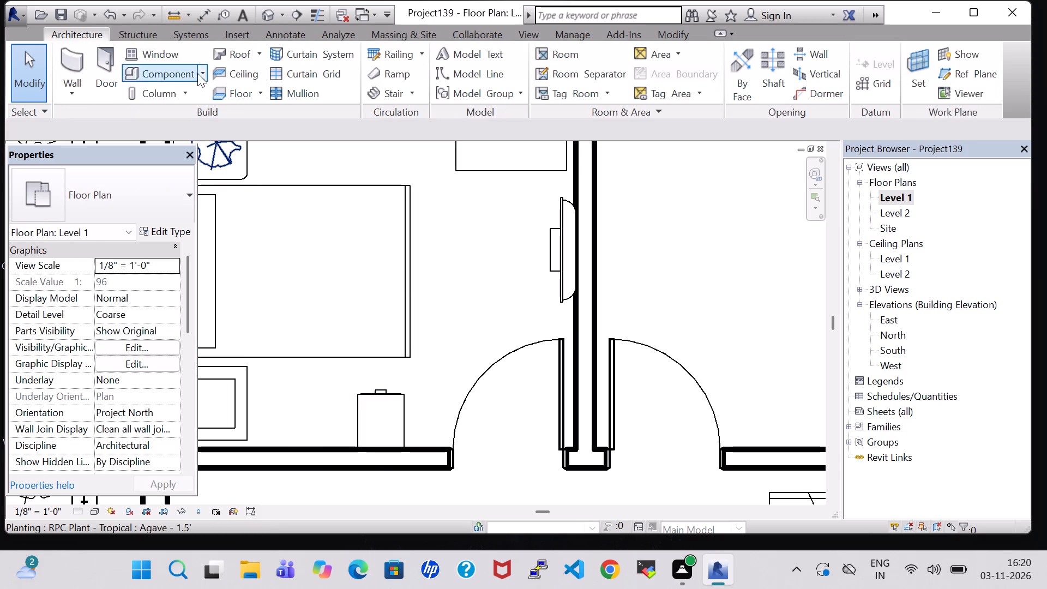
Load the Mirror-Ellipse family from the US Imperial library's Furniture folder.
click(175, 70)
click(668, 71)
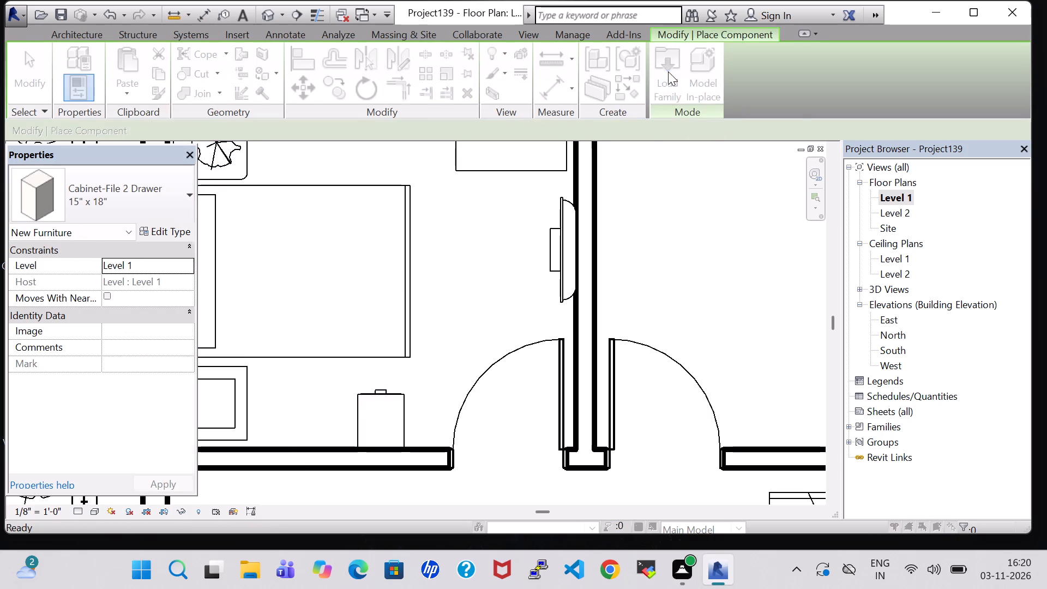
double_click(598, 366)
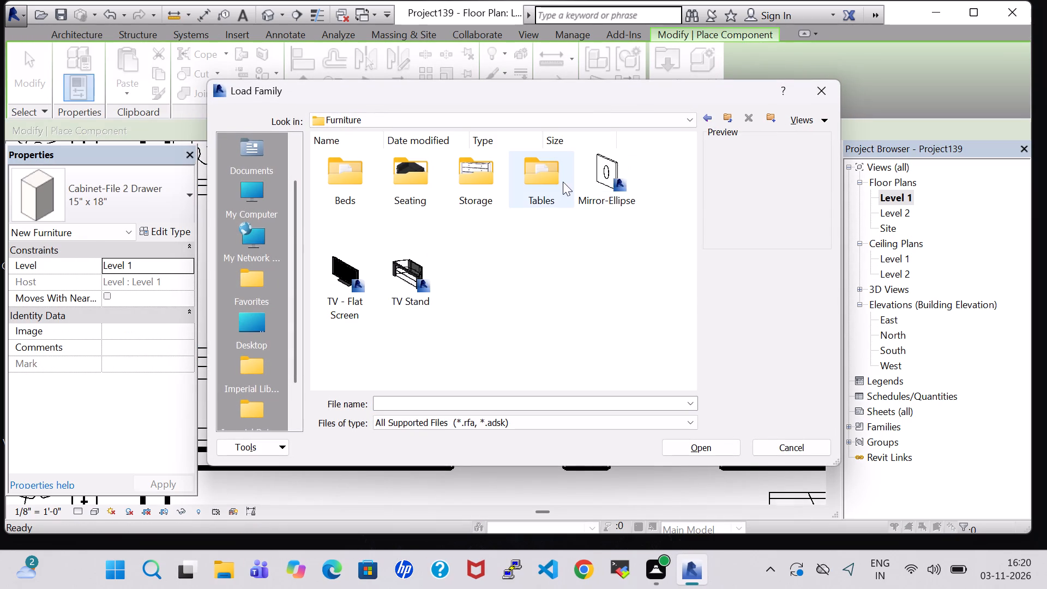
click(591, 196)
click(684, 452)
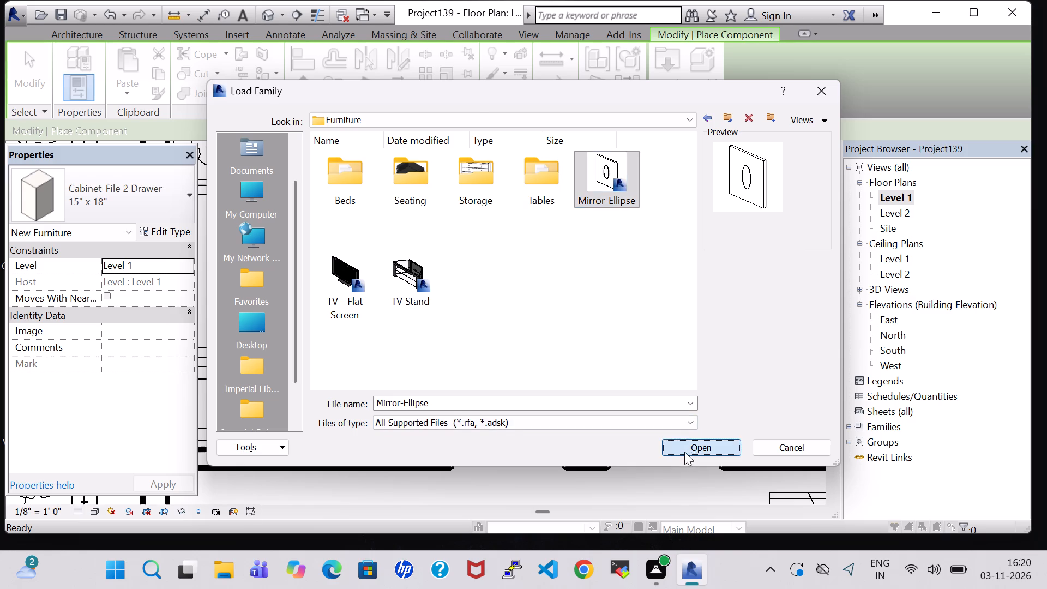
Place a 24" x 48" Mirror-Ellipse on the bedroom's south wall, centred behind the two-drawer file cabinet.
scroll(384, 453, up, 5)
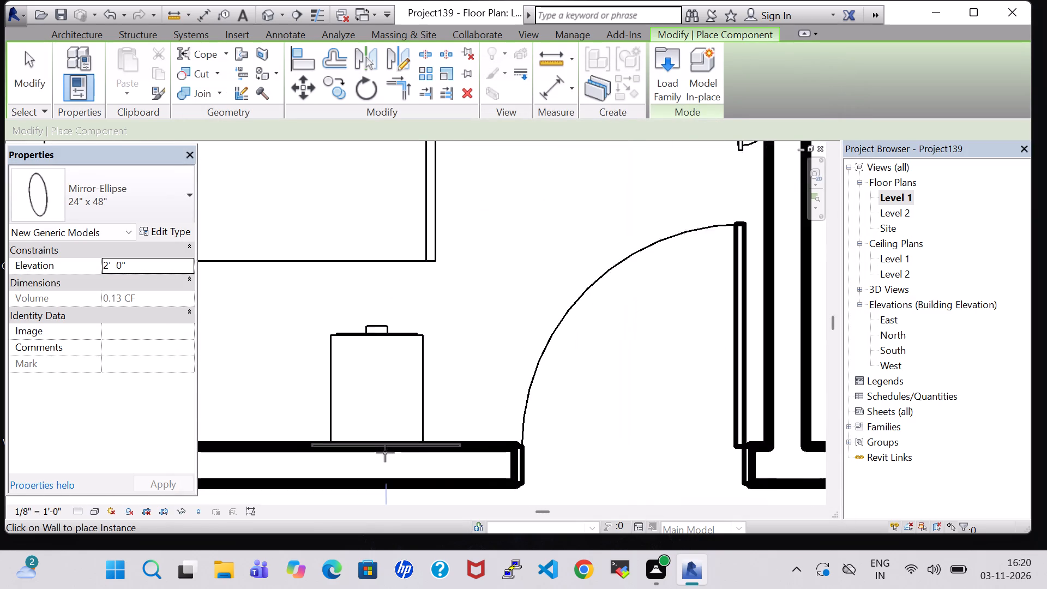
scroll(385, 453, up, 1)
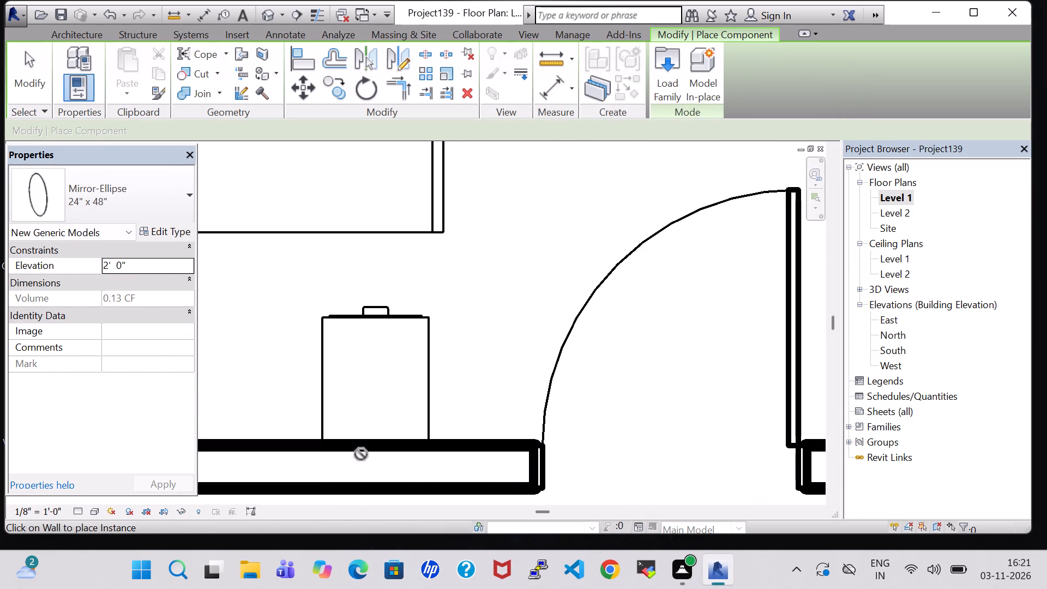
click(370, 451)
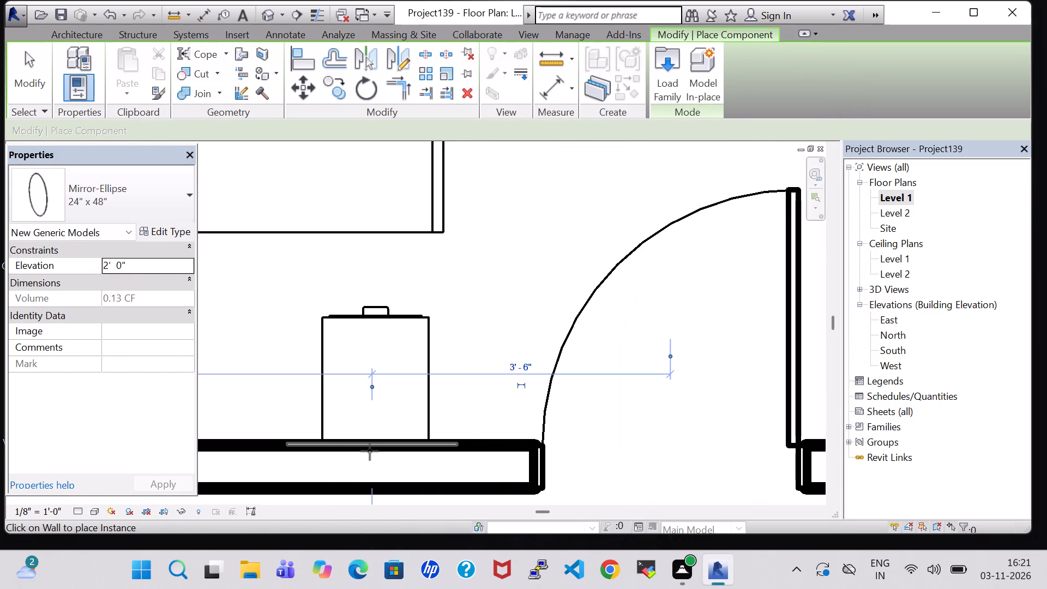
key(Escape)
key(Escape)
Set the elliptical mirror's elevation to 3' 0".
click(378, 444)
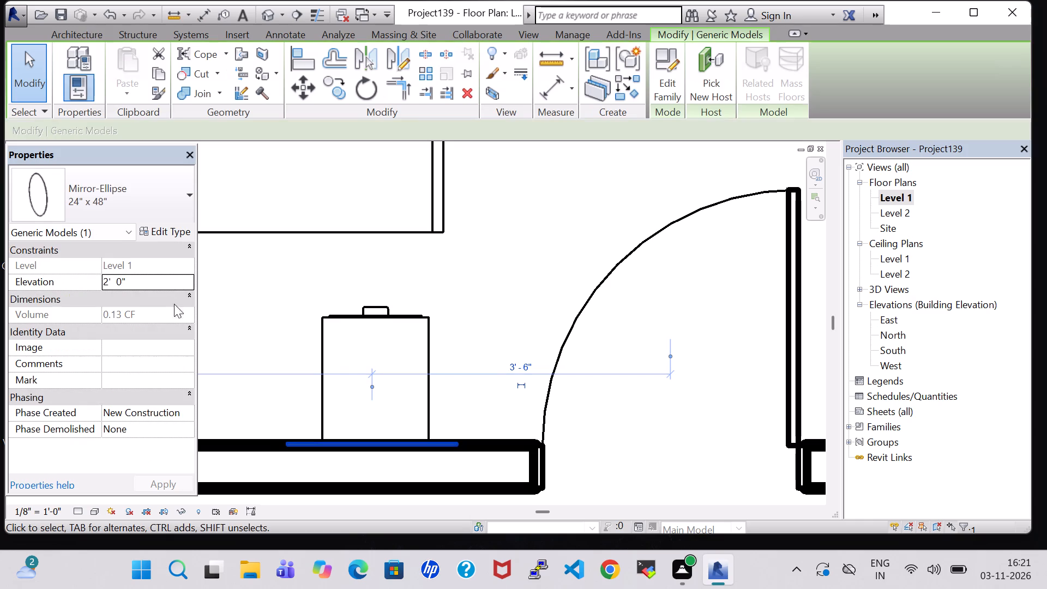
click(112, 284)
key(Left)
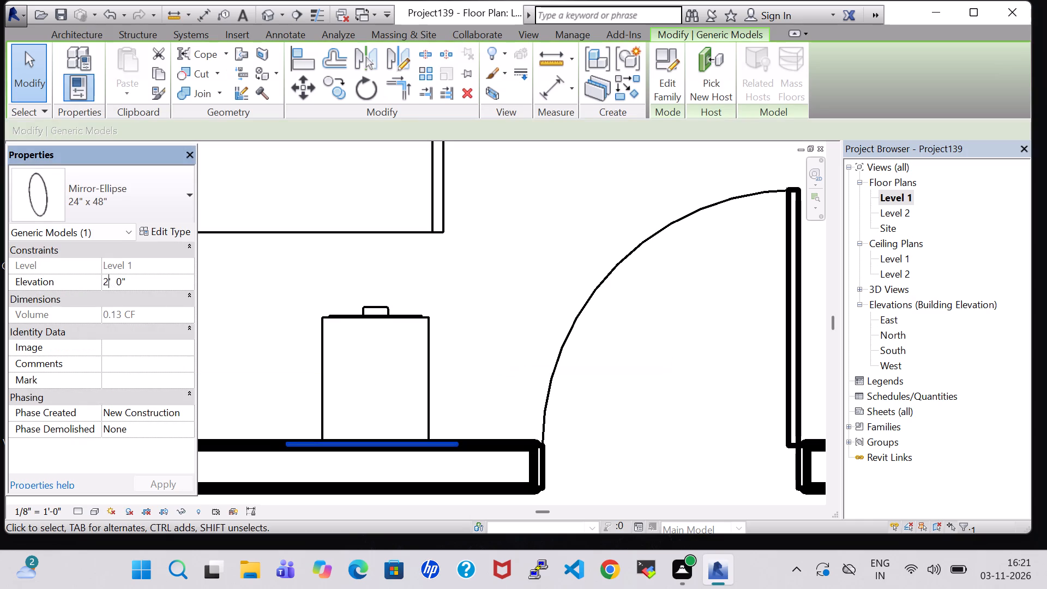
key(BackSpace)
key(3)
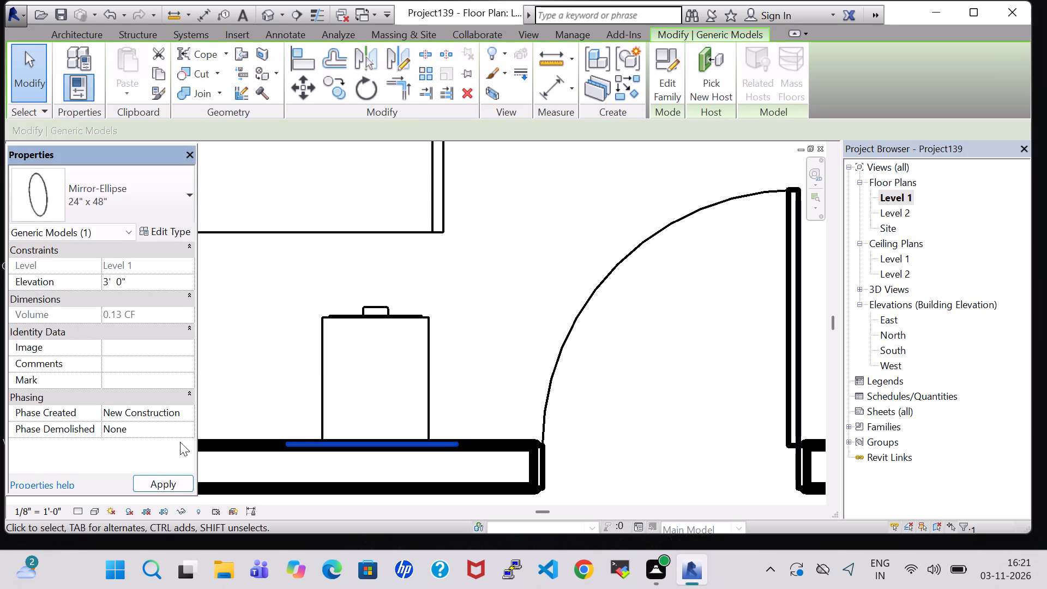
click(158, 483)
click(581, 215)
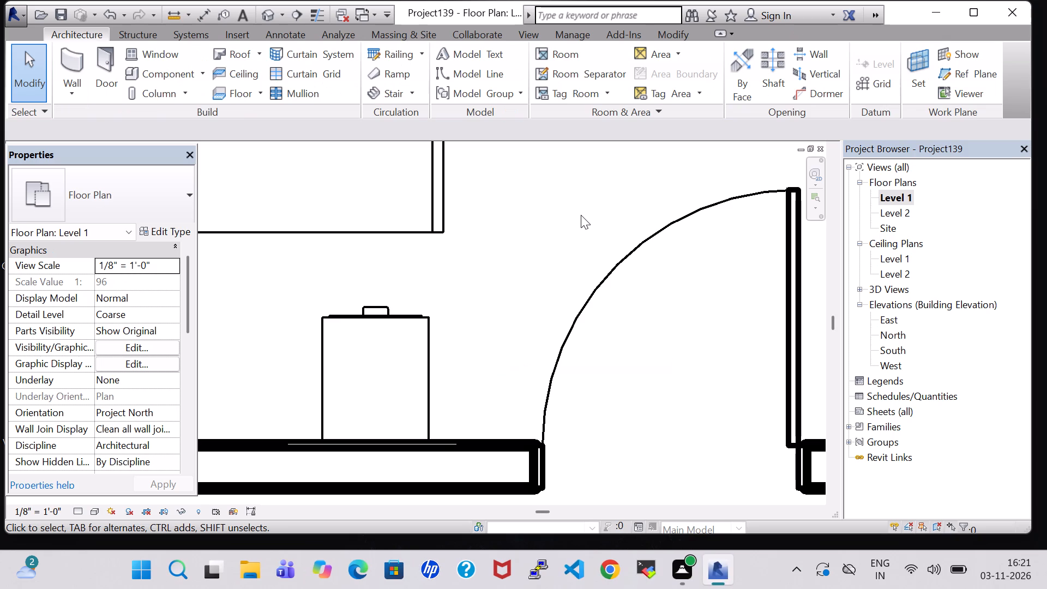
Examine the bedroom in 3D, checking the mirror above the file cabinet, the TV, the dresser and the bed.
click(265, 9)
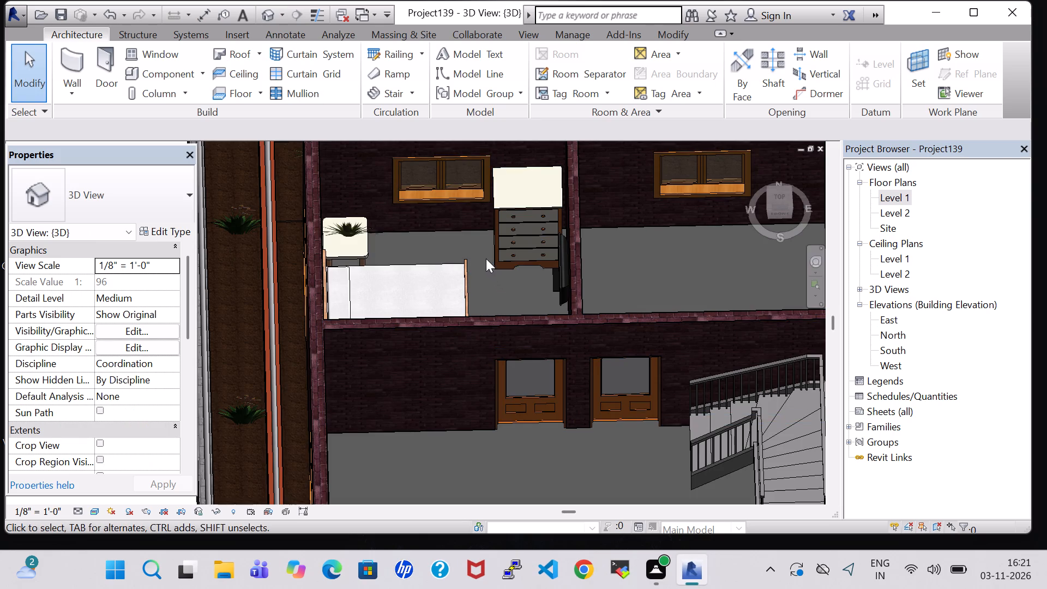
middle_drag(497, 267, 498, 339)
scroll(533, 249, up, 2)
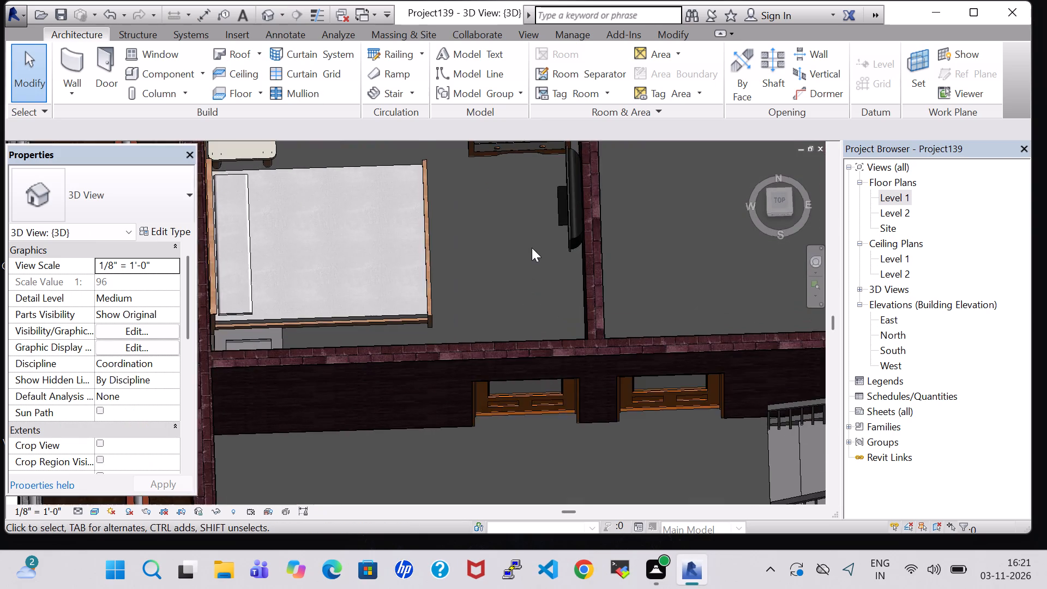
scroll(532, 248, up, 2)
shift+middle_drag(526, 242, 507, 375)
middle_drag(567, 232, 554, 177)
scroll(567, 232, up, 1)
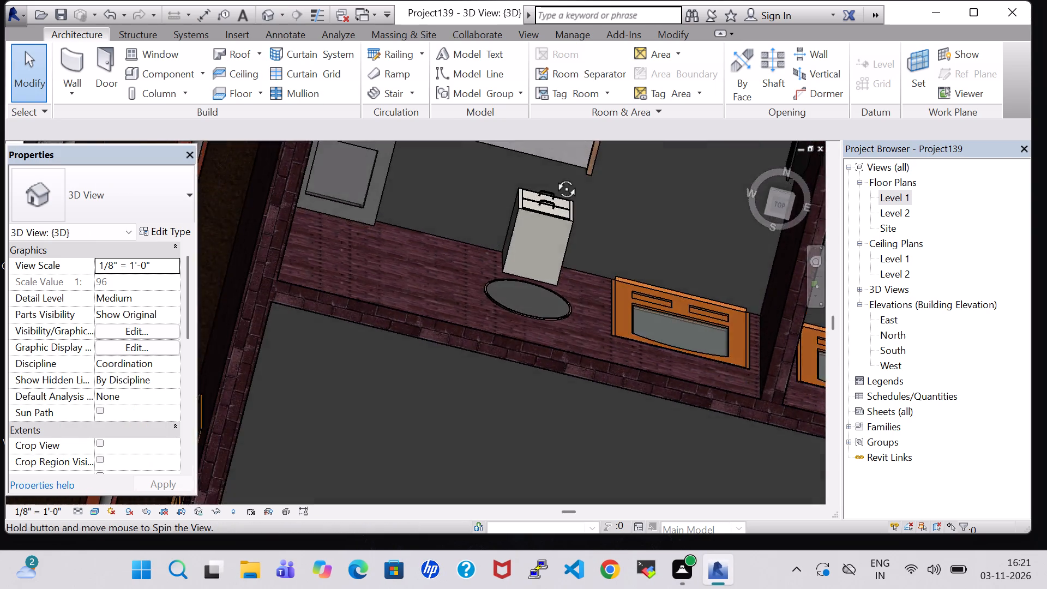
middle_drag(554, 177, 561, 135)
scroll(648, 223, down, 3)
shift+middle_drag(648, 222, 607, 333)
shift+scroll(648, 222, up, 1)
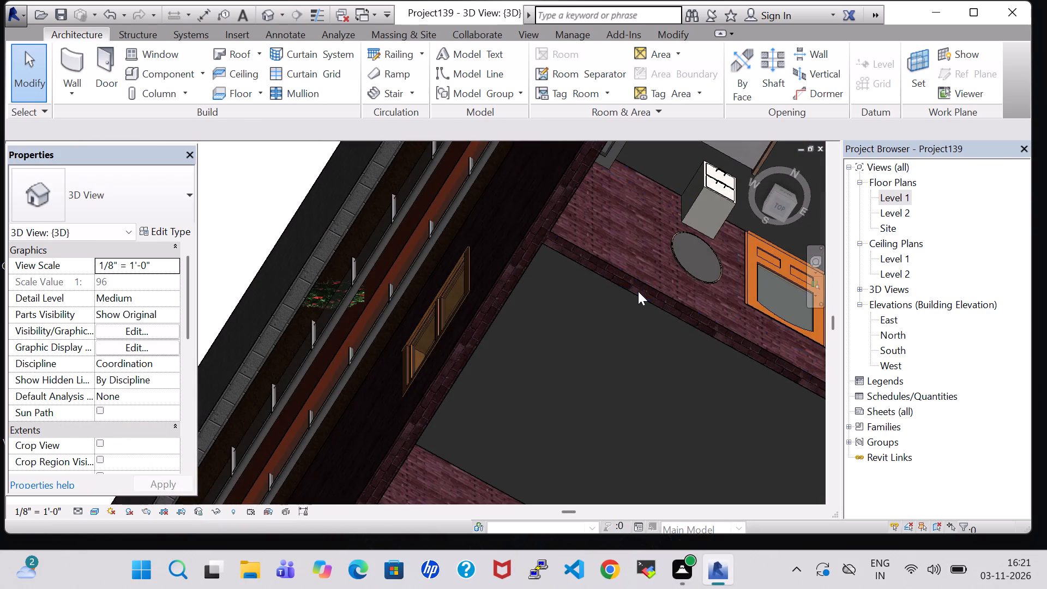
shift+middle_drag(637, 290, 651, 188)
middle_drag(655, 176, 464, 412)
middle_drag(542, 414, 539, 323)
middle_drag(531, 406, 542, 414)
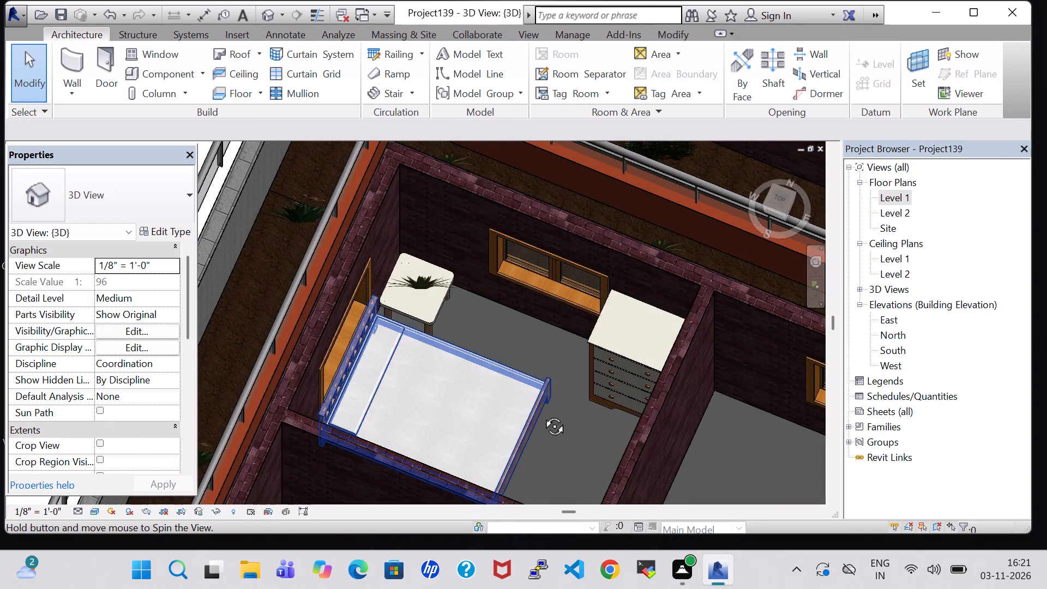
middle_drag(542, 414, 565, 429)
scroll(565, 429, up, 1)
shift+middle_drag(458, 406, 457, 437)
middle_drag(386, 393, 402, 404)
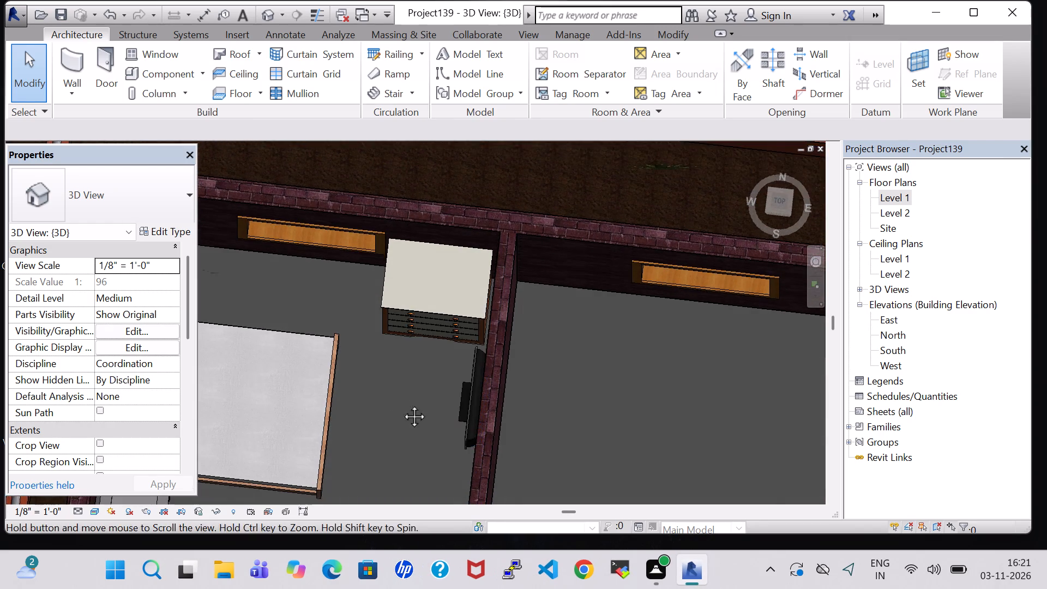
middle_drag(402, 404, 424, 419)
middle_drag(365, 409, 484, 346)
scroll(320, 363, up, 1)
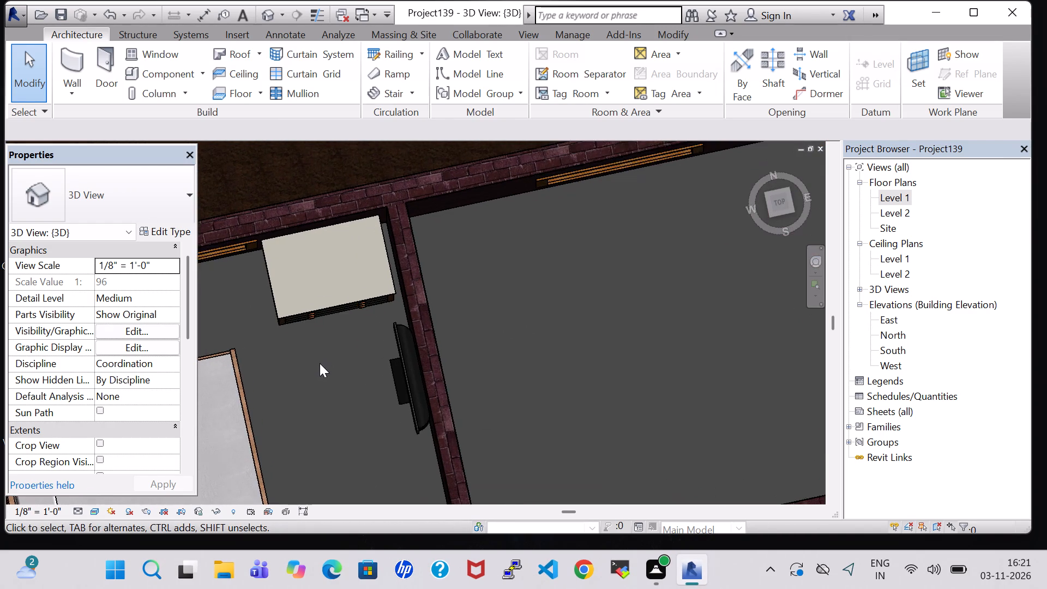
scroll(320, 363, up, 1)
middle_drag(320, 365, 354, 365)
middle_drag(359, 370, 628, 250)
middle_drag(370, 419, 387, 378)
middle_drag(426, 413, 514, 354)
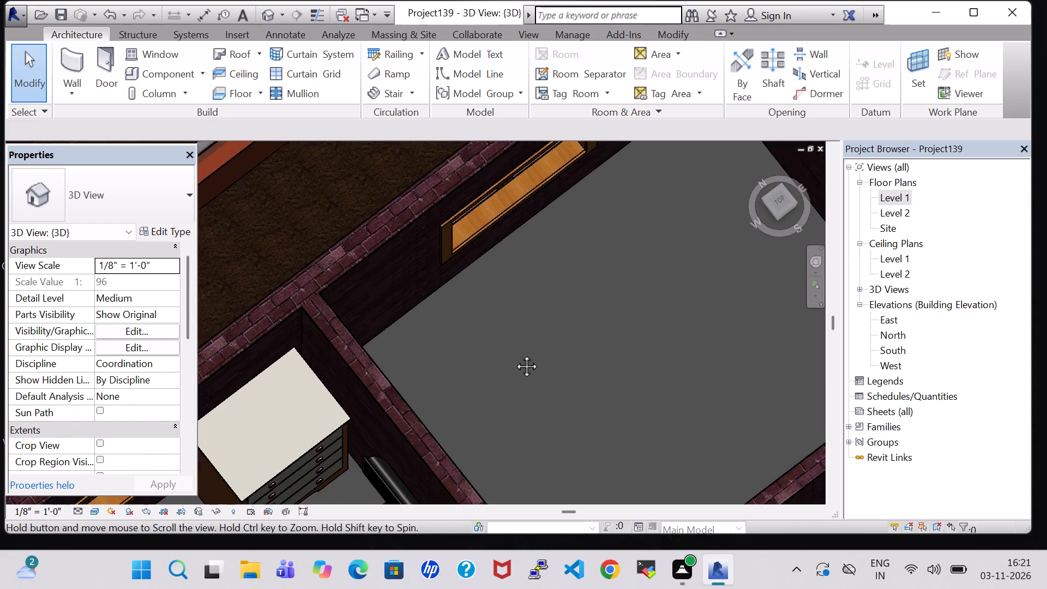
middle_drag(514, 354, 658, 198)
middle_drag(603, 378, 577, 322)
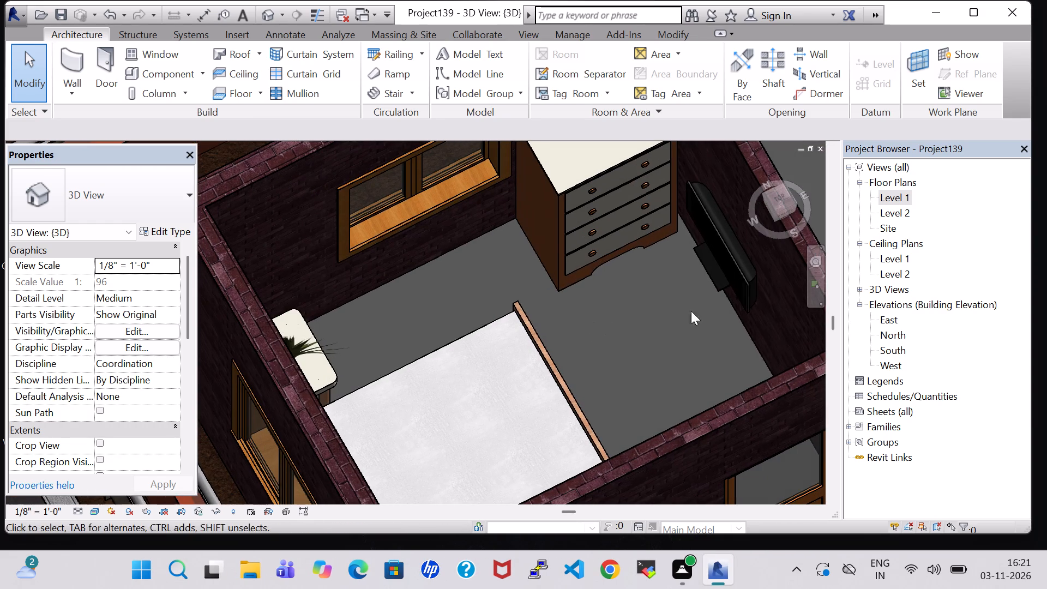
double_click(896, 193)
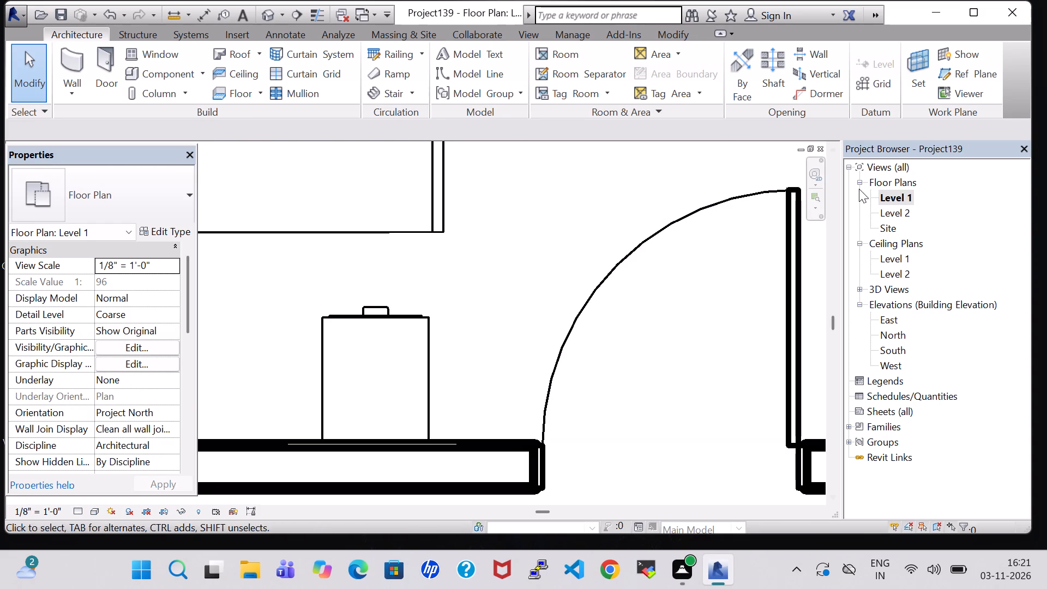
In the 3D view, change the Bed-Shaker Double 56" x 78" type's mattress material to Plywood, Sheathing.
click(266, 9)
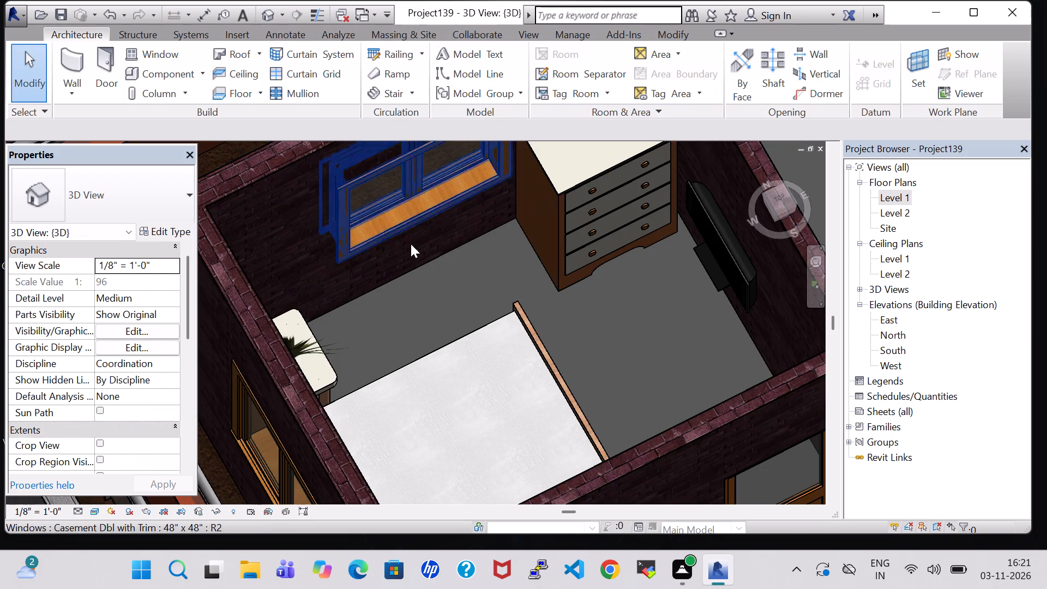
scroll(452, 333, down, 1)
click(452, 340)
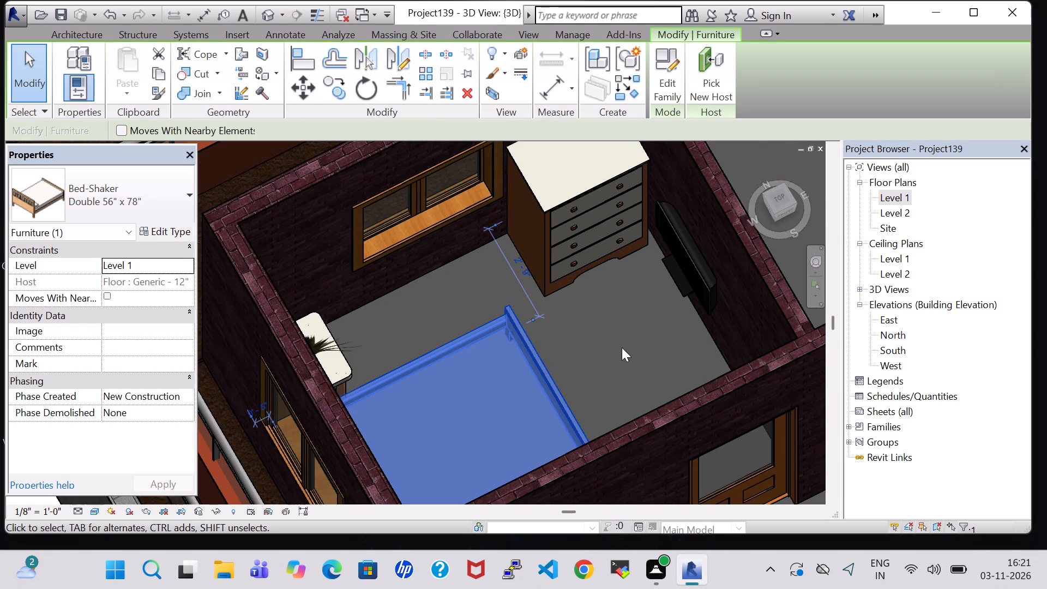
shift+middle_drag(622, 347, 570, 362)
middle_drag(585, 403, 580, 321)
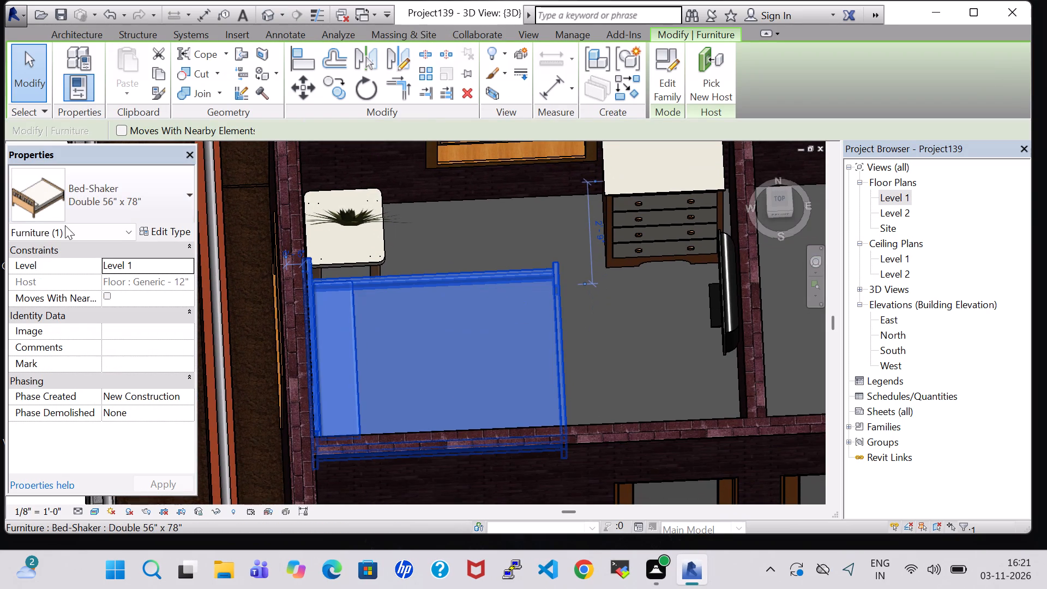
click(158, 235)
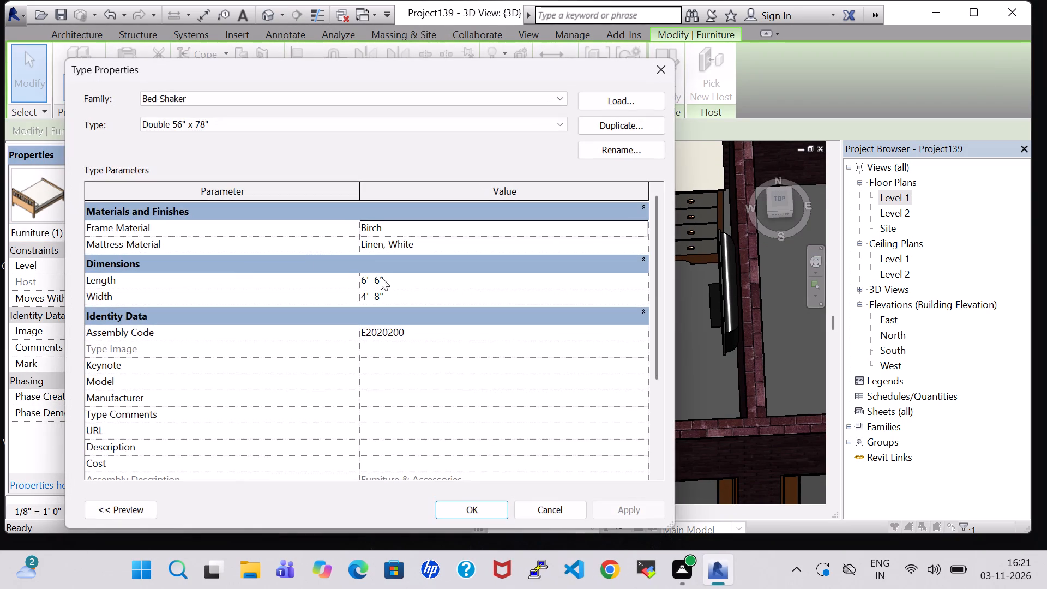
click(646, 237)
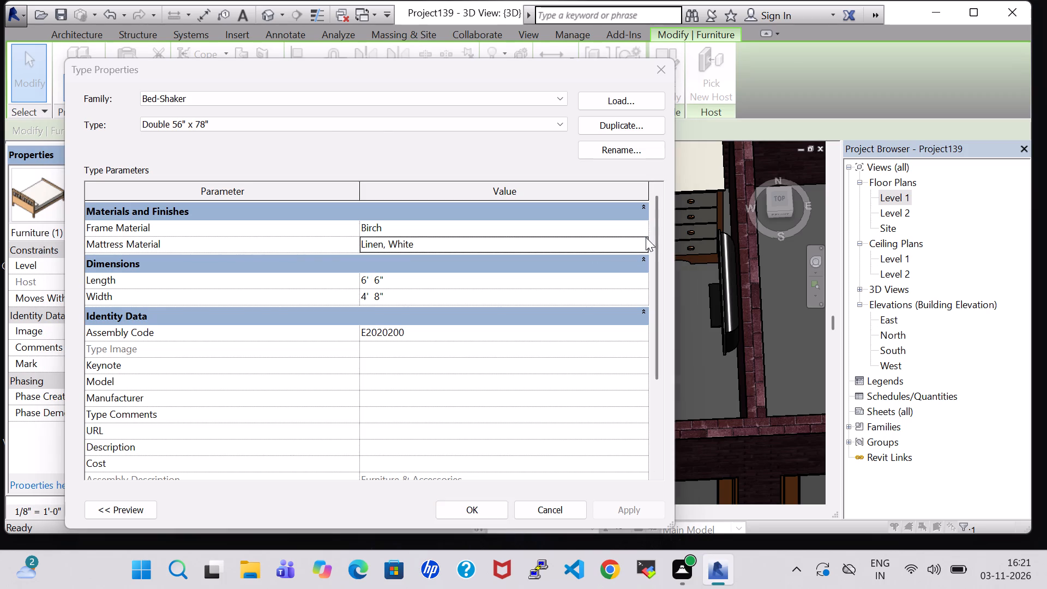
scroll(392, 323, down, 3)
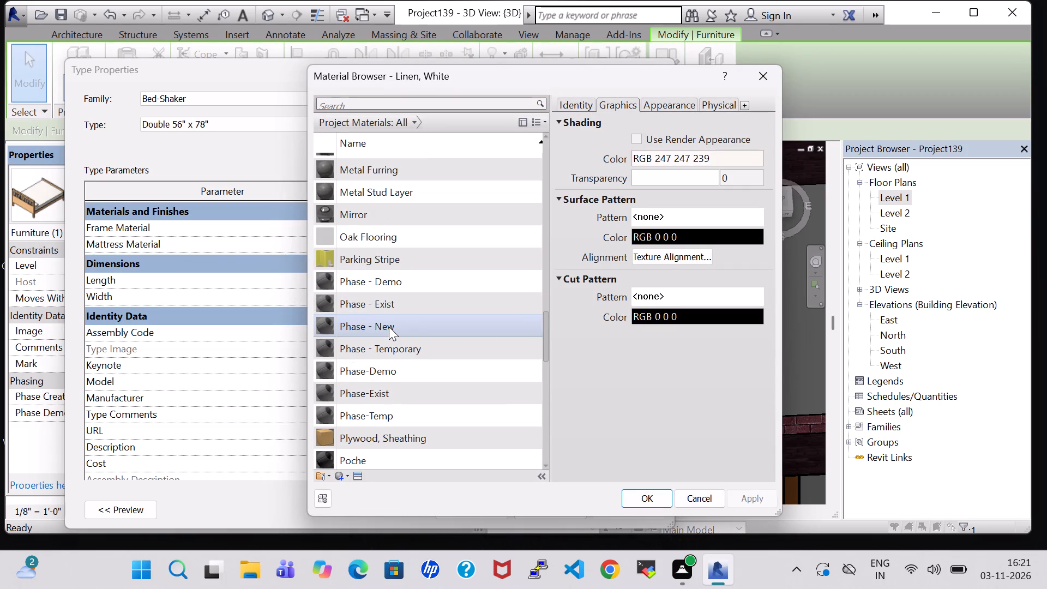
scroll(389, 327, down, 2)
click(393, 320)
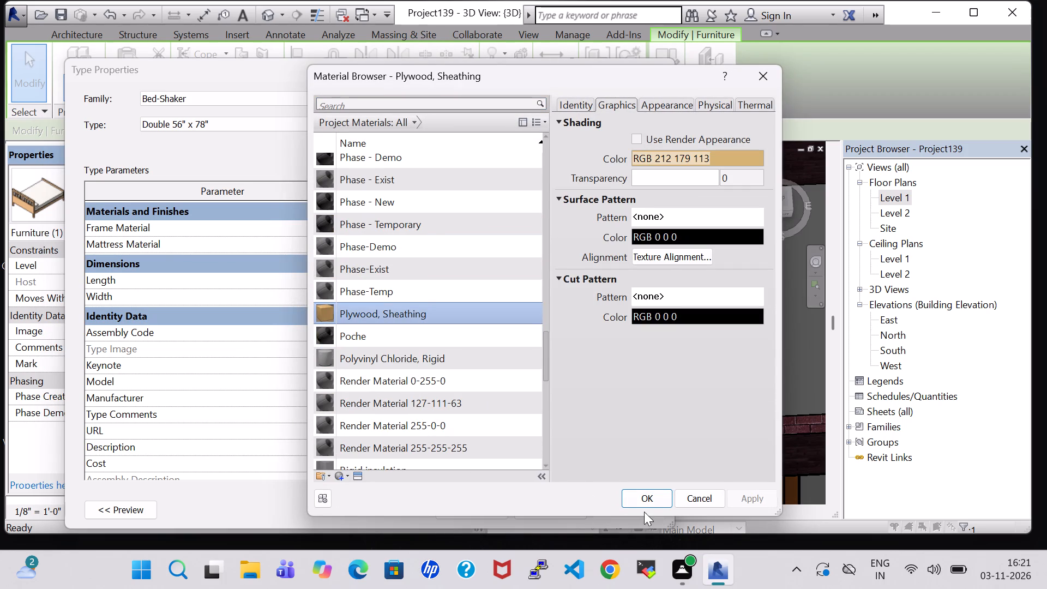
click(646, 502)
click(498, 510)
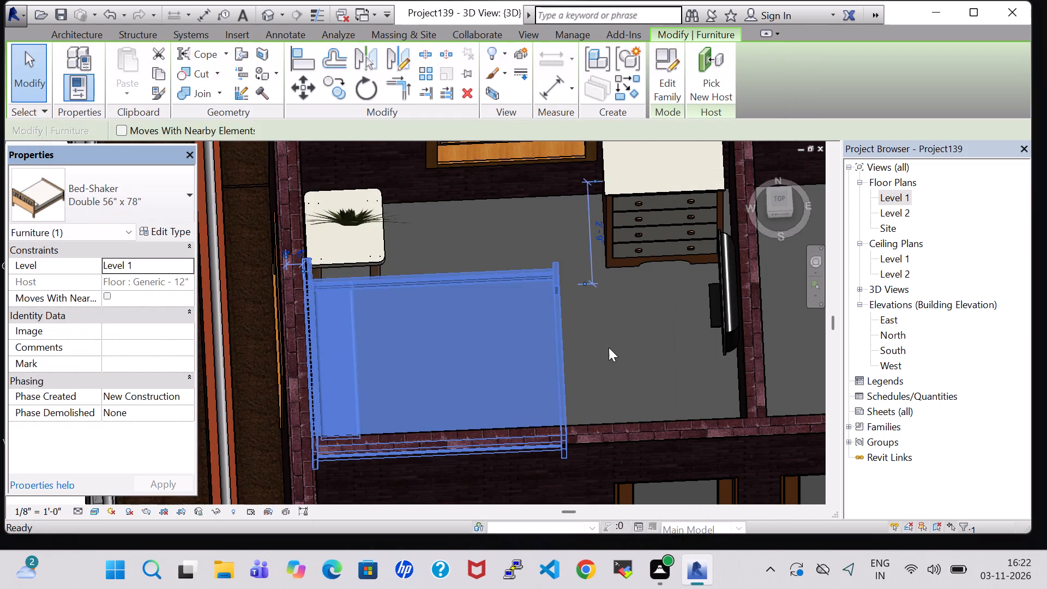
click(609, 345)
Examine the bed's new mattress finish and the furnished bedroom's layout in 3D from above and at an angle.
shift+middle_drag(611, 322, 610, 335)
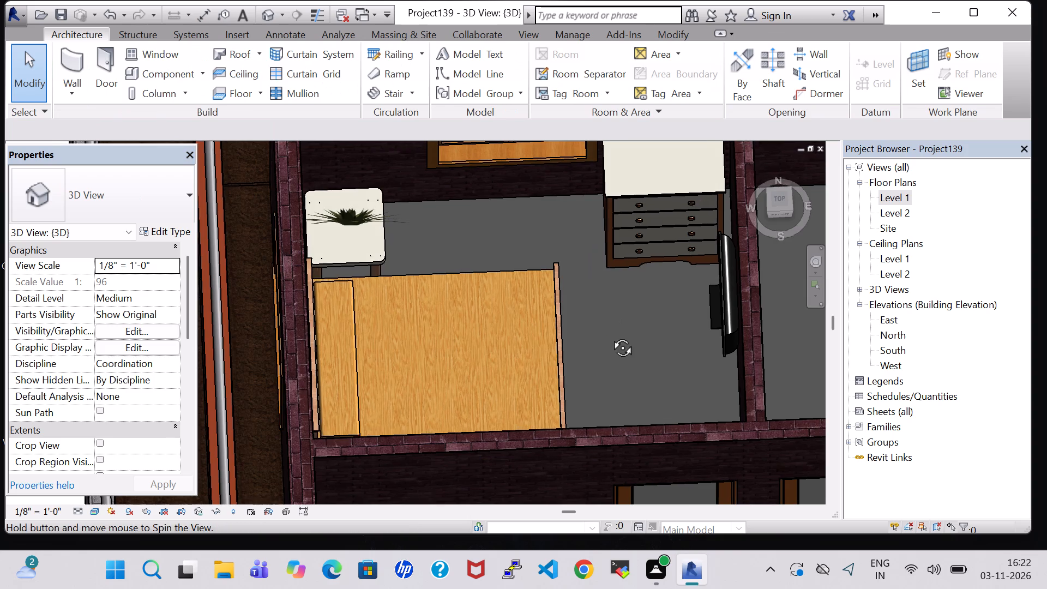
shift+middle_drag(610, 335, 603, 387)
scroll(607, 363, up, 1)
shift+middle_drag(607, 357, 606, 374)
middle_drag(604, 369, 616, 376)
scroll(617, 374, down, 4)
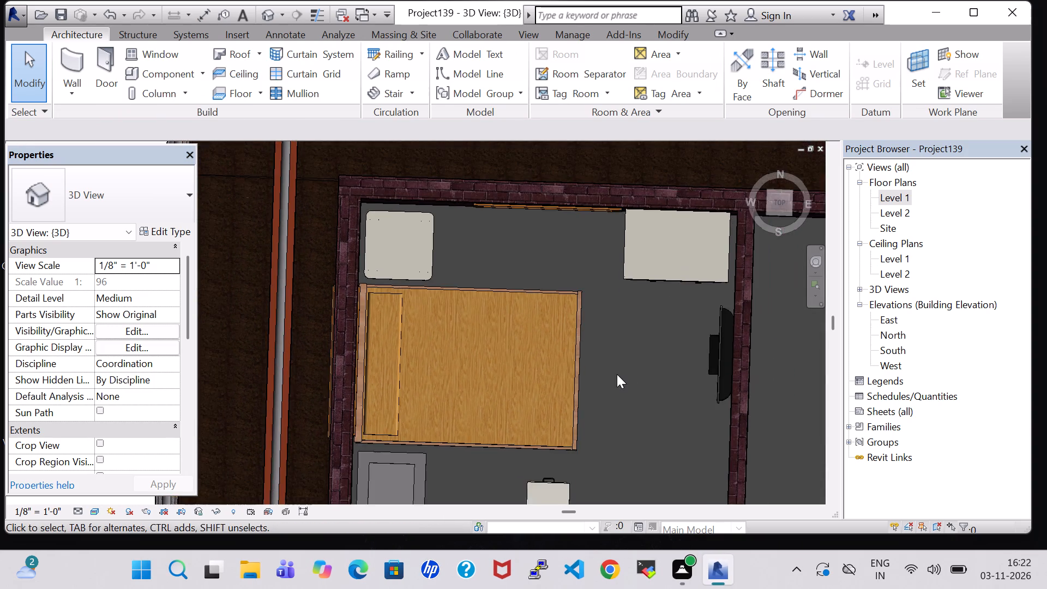
middle_drag(617, 374, 549, 321)
scroll(548, 318, down, 3)
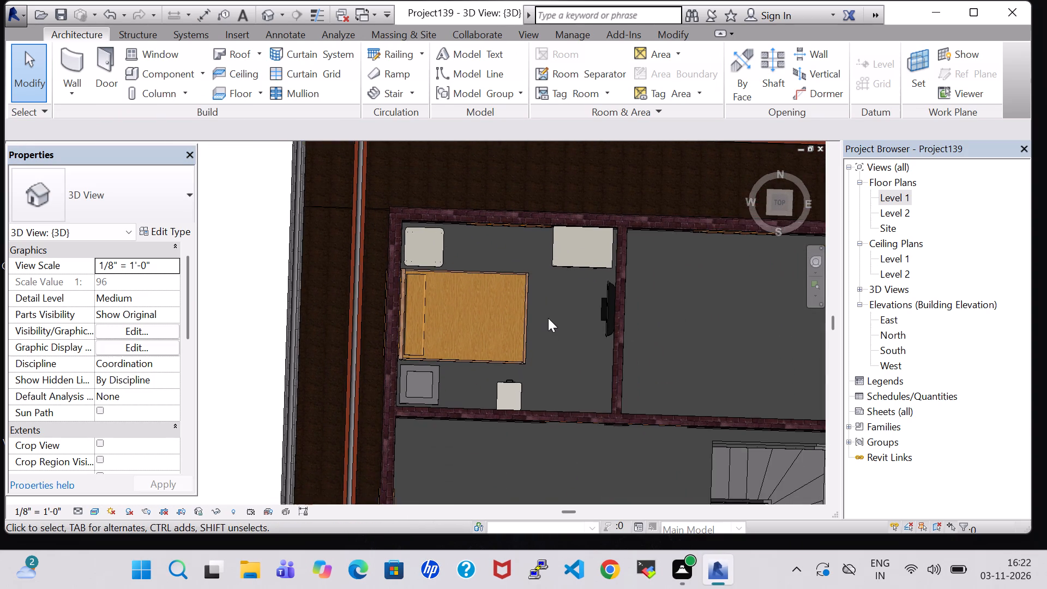
middle_drag(551, 321, 549, 269)
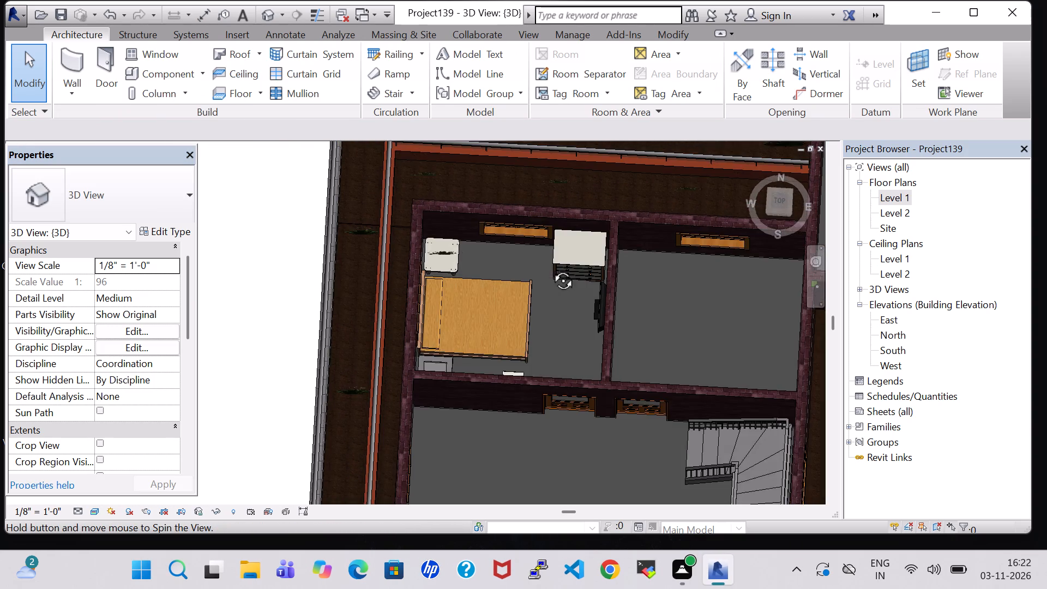
scroll(559, 283, up, 3)
shift+middle_drag(559, 285, 557, 334)
scroll(555, 336, down, 2)
middle_drag(555, 336, 502, 333)
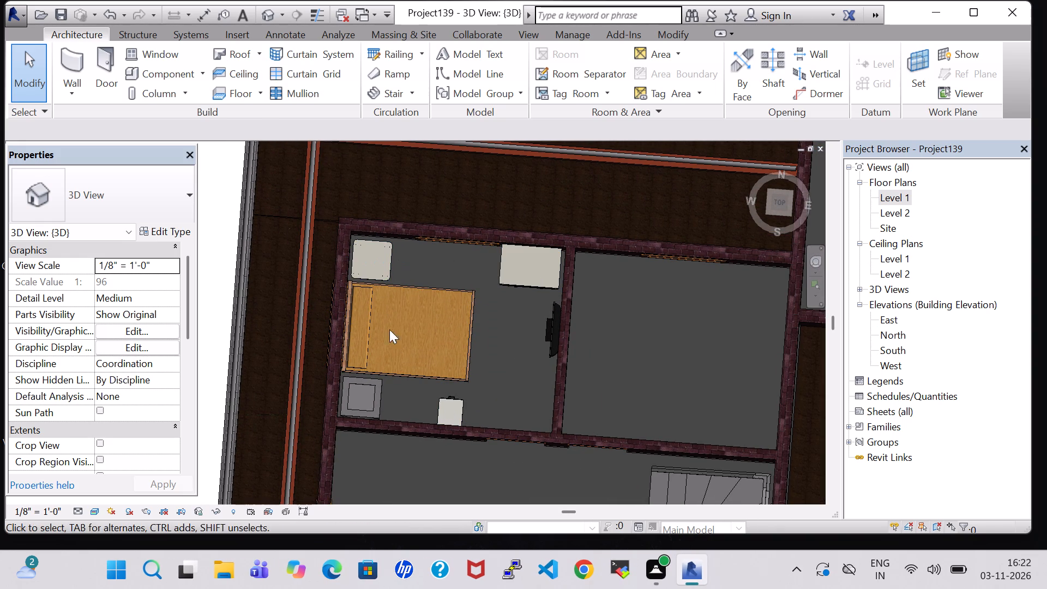
middle_drag(648, 333, 594, 305)
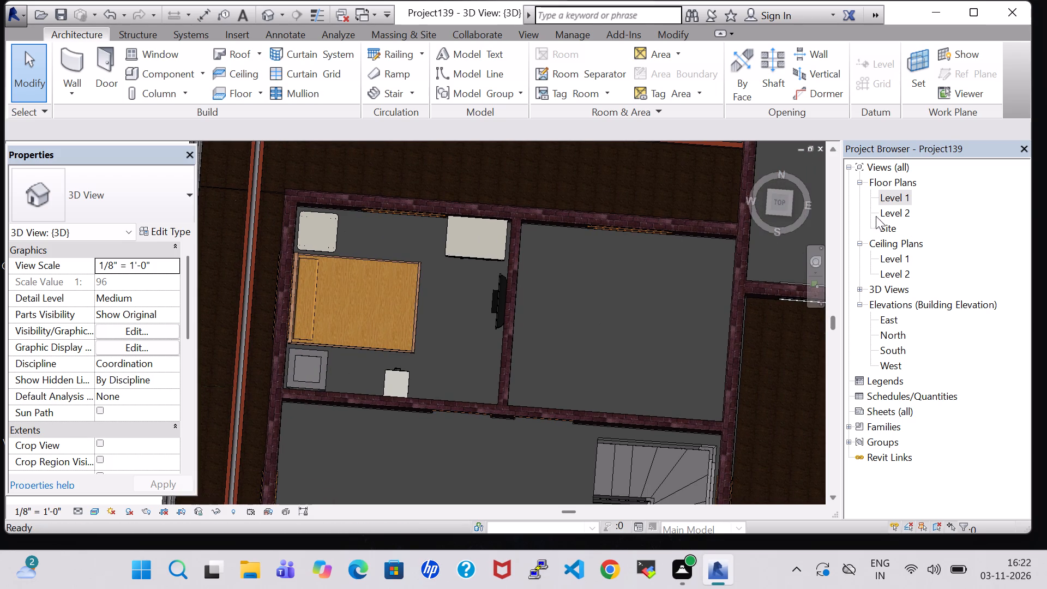
Open the Level 1 floor plan.
double_click(899, 203)
scroll(518, 294, down, 7)
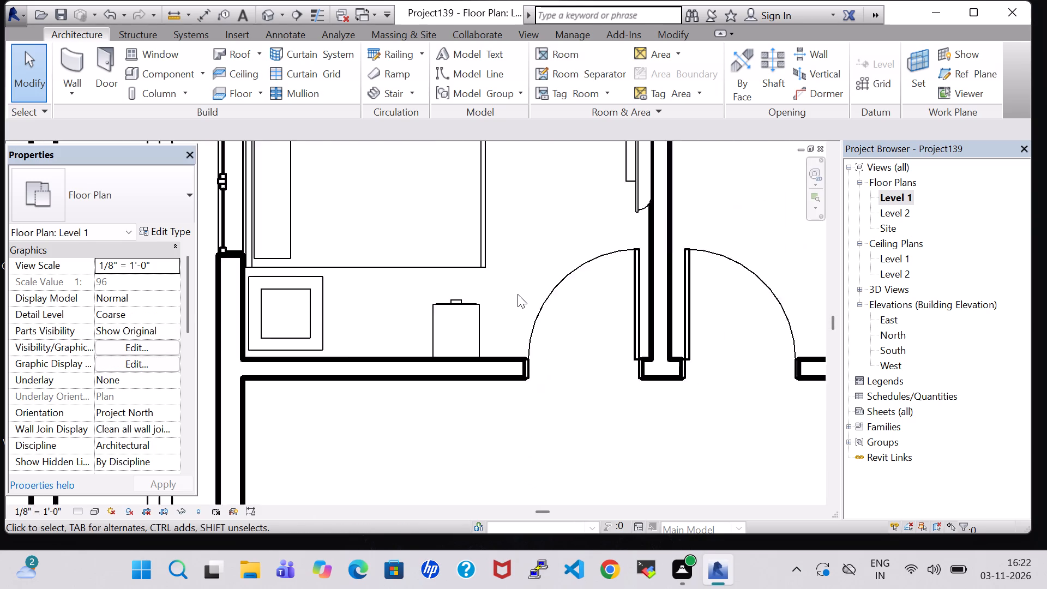
scroll(518, 294, down, 2)
middle_drag(525, 281, 450, 307)
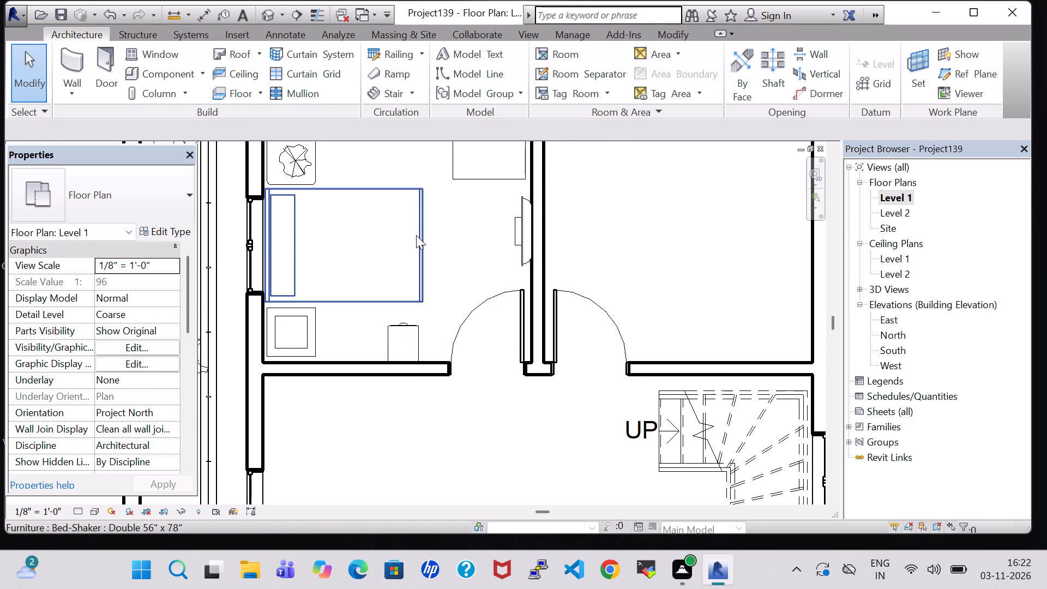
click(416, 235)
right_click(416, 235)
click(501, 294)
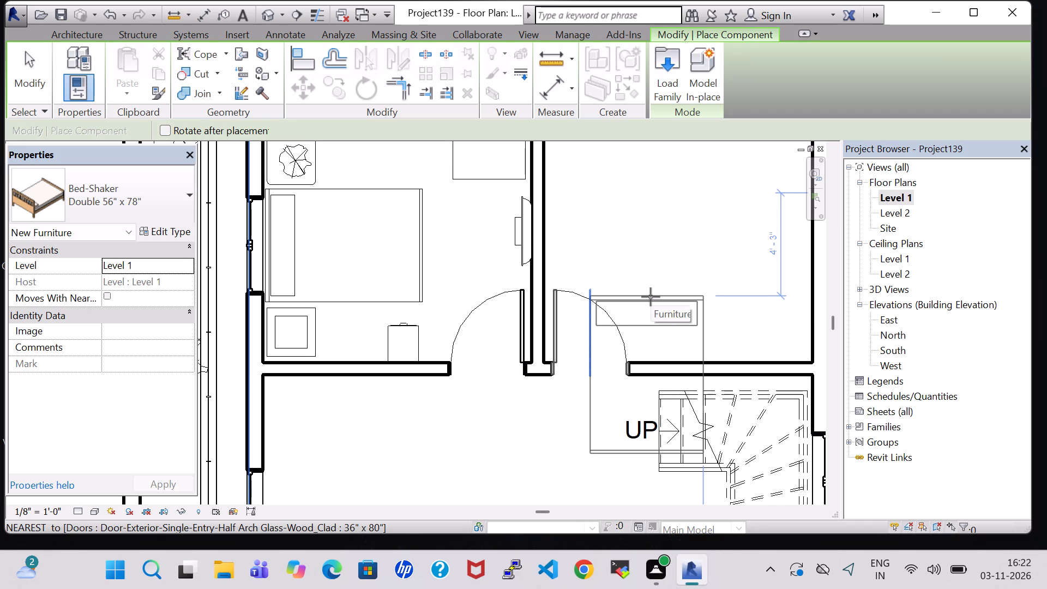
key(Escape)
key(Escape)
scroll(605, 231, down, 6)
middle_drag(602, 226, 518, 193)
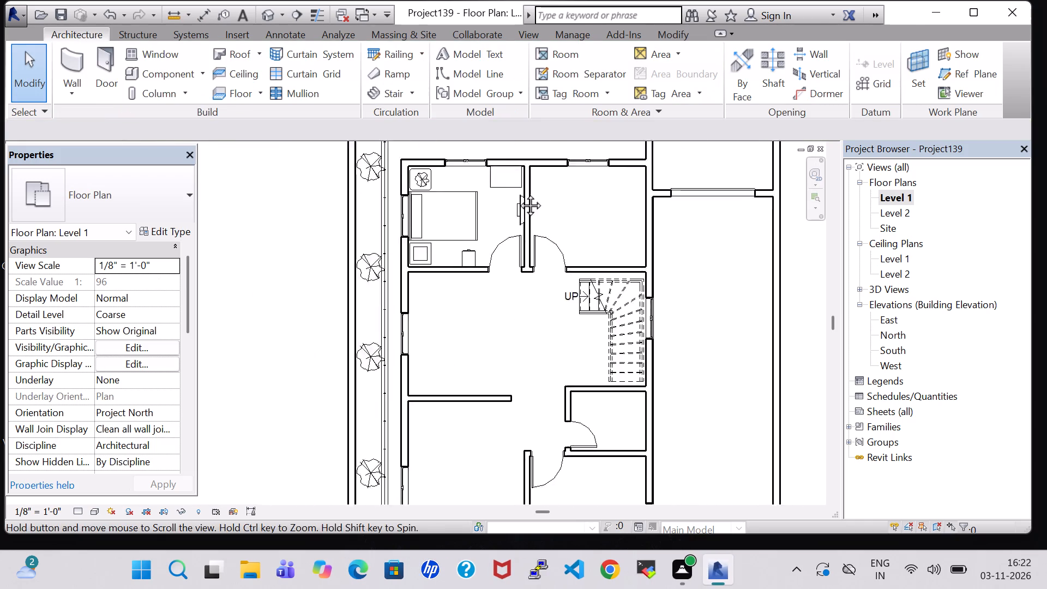
Load the Work Station Cubicle family from the US Imperial library's Furniture System folder as a component.
middle_drag(518, 193, 401, 148)
click(155, 67)
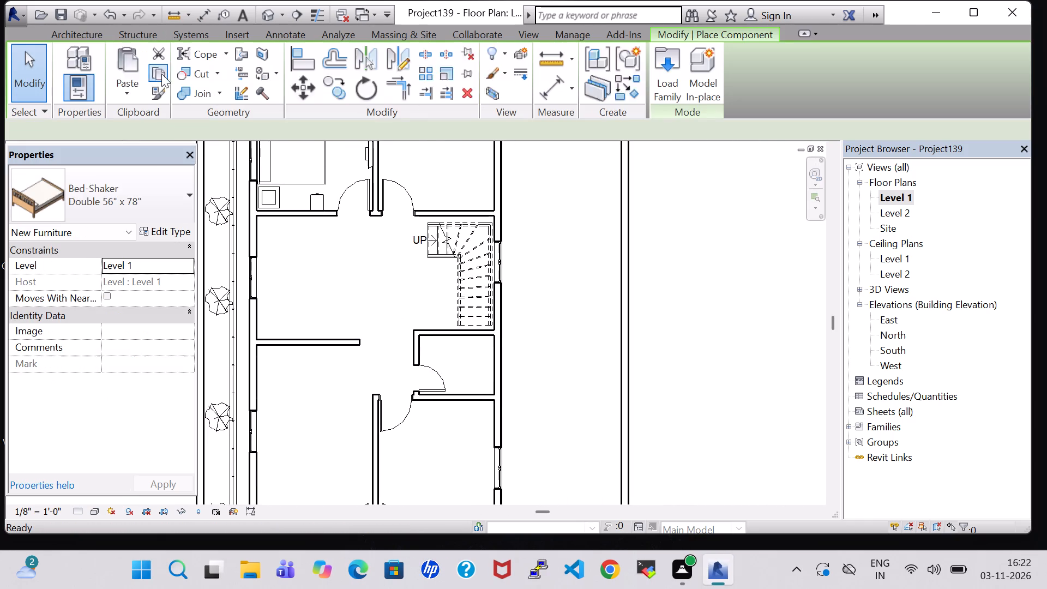
click(657, 80)
scroll(555, 304, down, 2)
scroll(444, 234, down, 2)
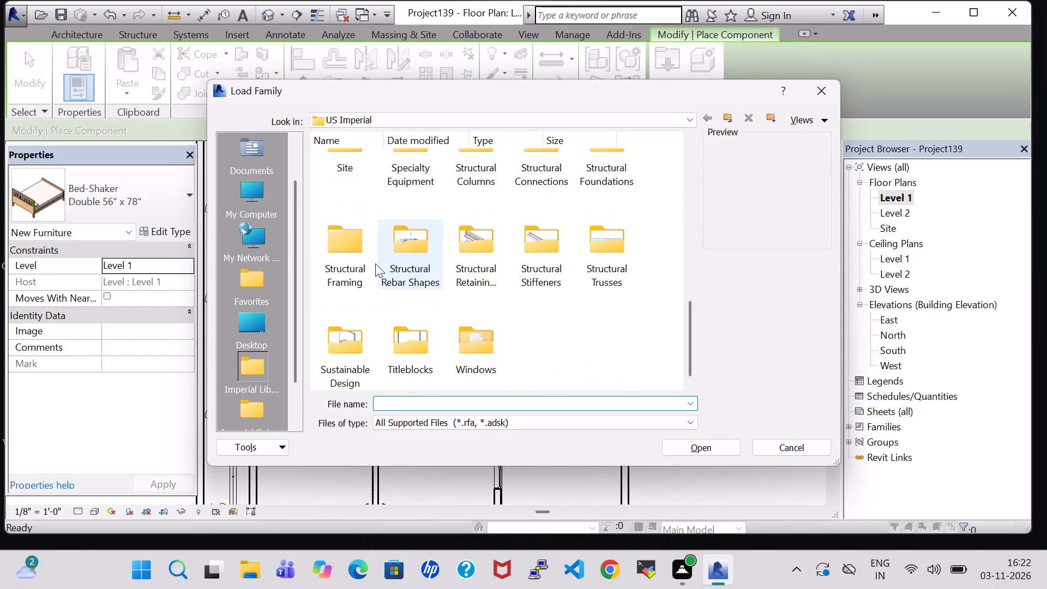
scroll(367, 244, up, 1)
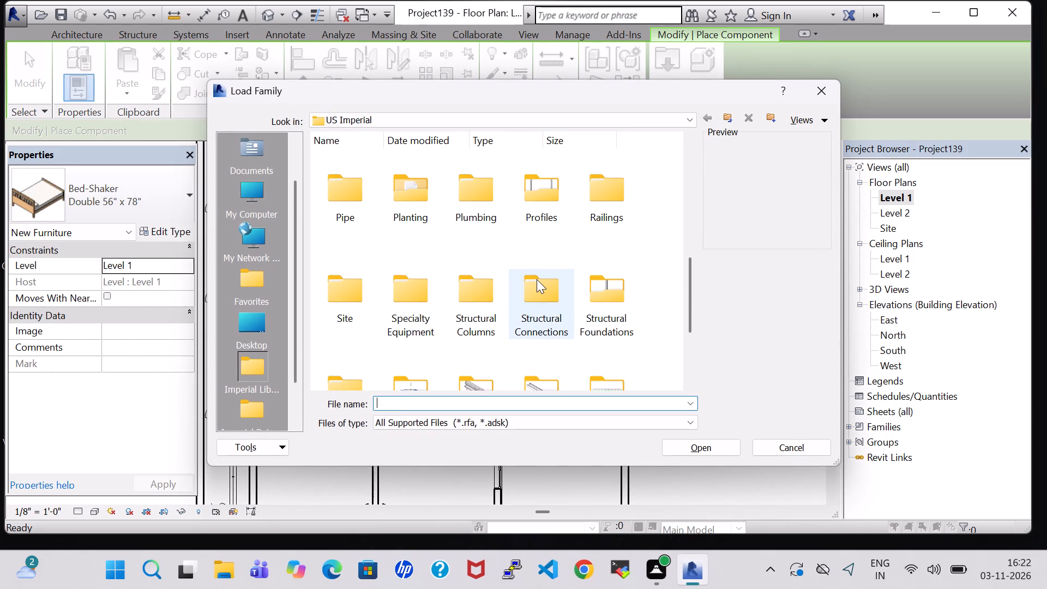
scroll(537, 279, down, 1)
click(404, 149)
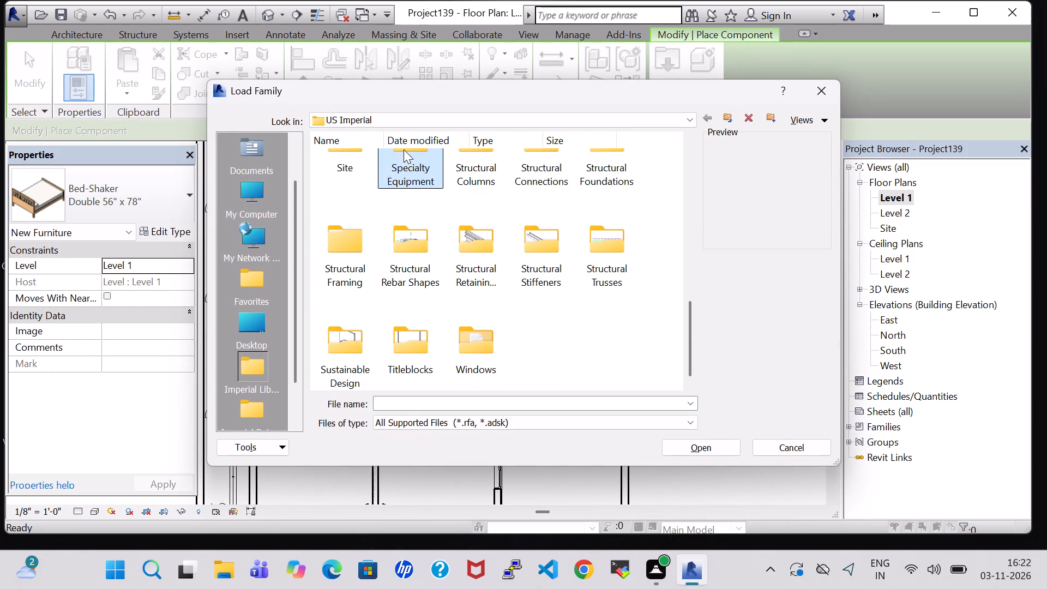
key(f)
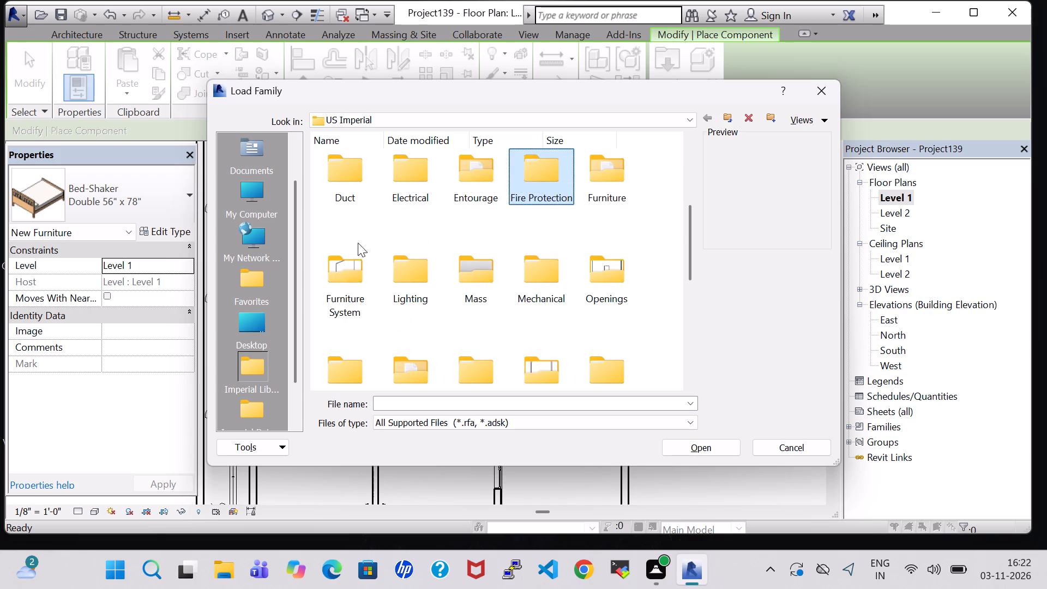
double_click(368, 262)
click(595, 190)
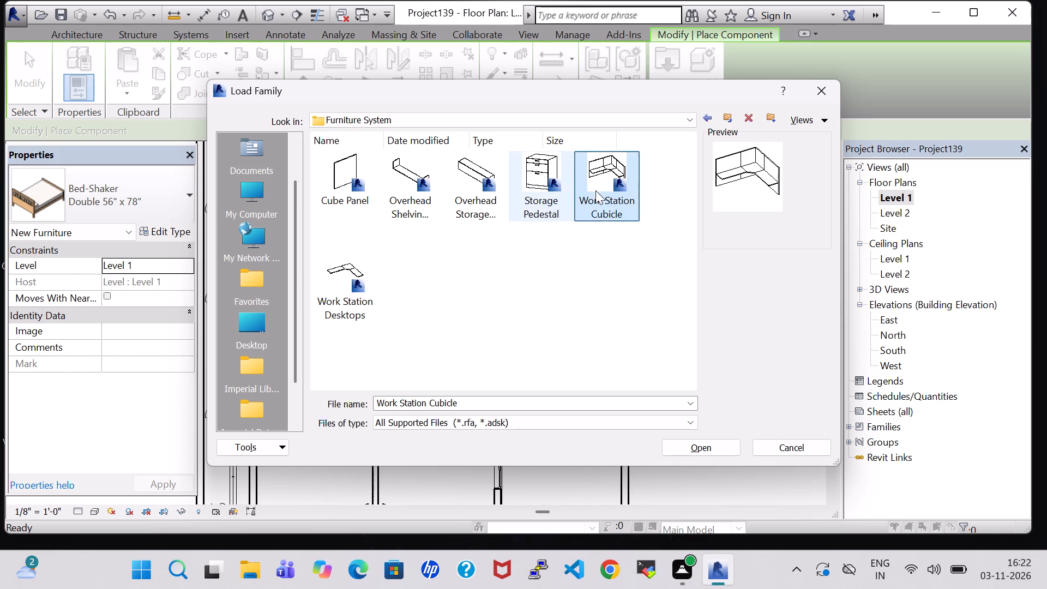
click(707, 444)
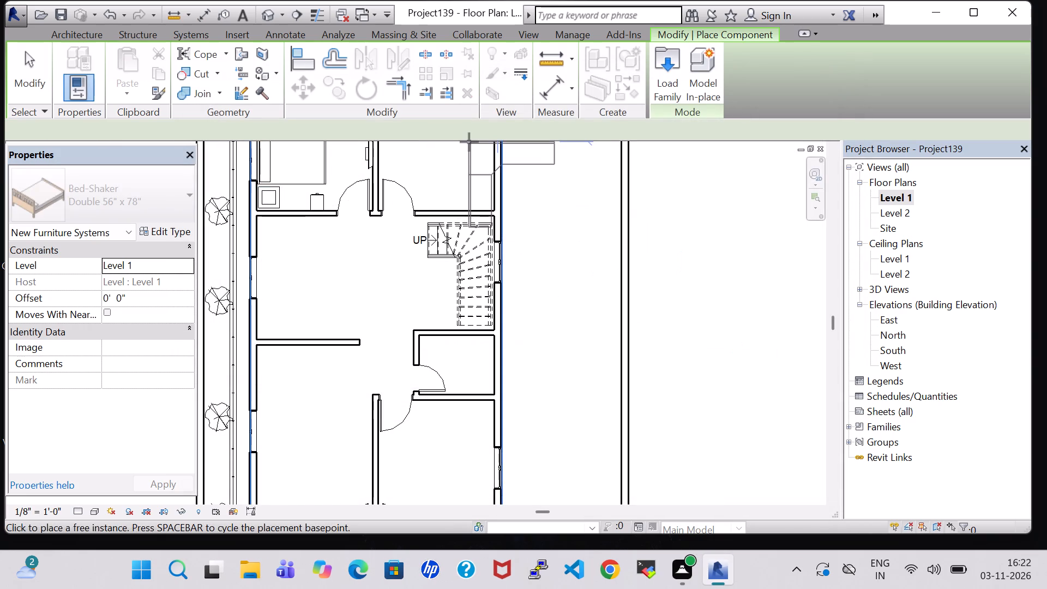
Place the 96" x 96" Work Station Cubicle, rotated to fit, in the northeast corner of the room beside the furnished bedroom.
middle_drag(466, 153, 446, 380)
key(space)
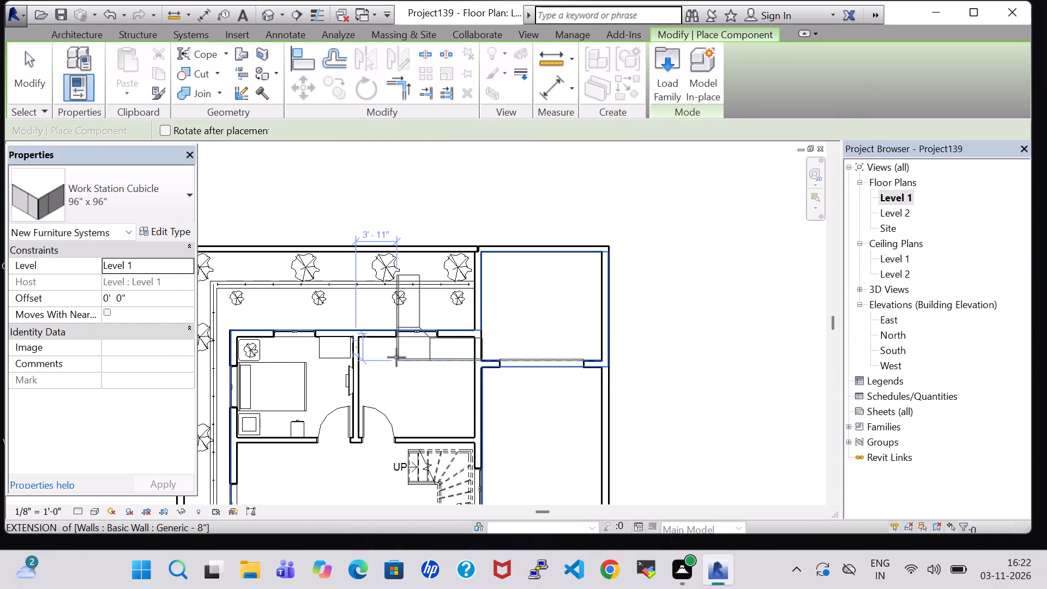
key(space)
key(space)
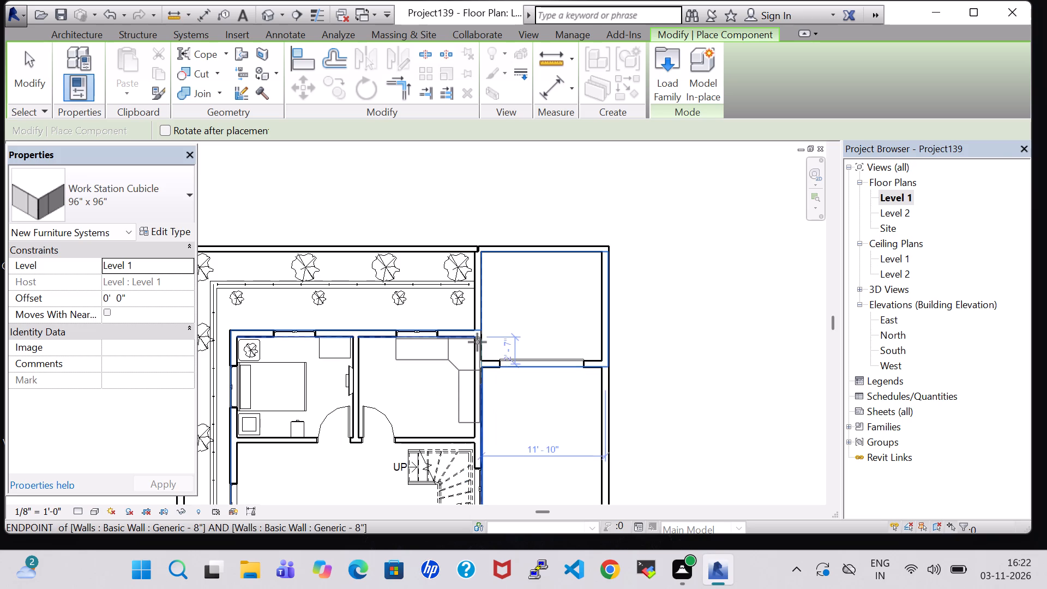
scroll(477, 342, up, 5)
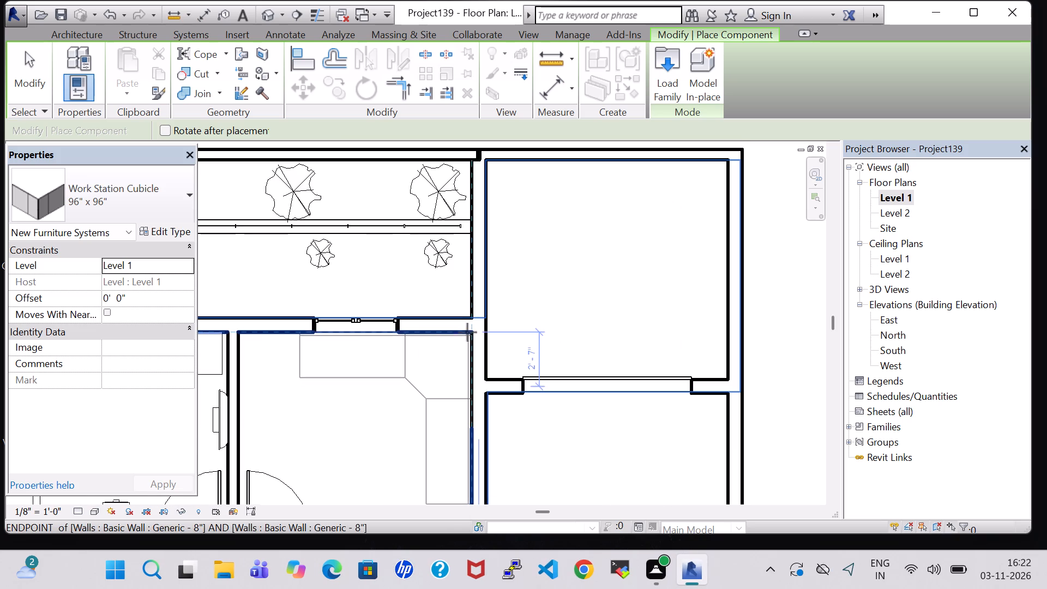
click(472, 332)
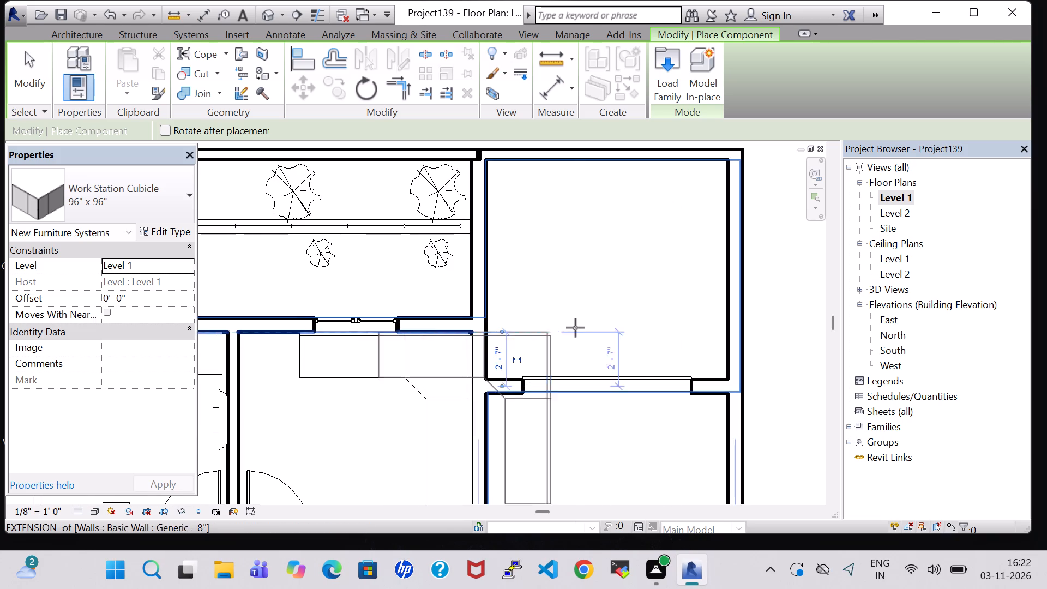
key(Escape)
key(Escape)
Edit the placed cubicle's type properties, setting the Panel Height to 2' 8".
click(428, 329)
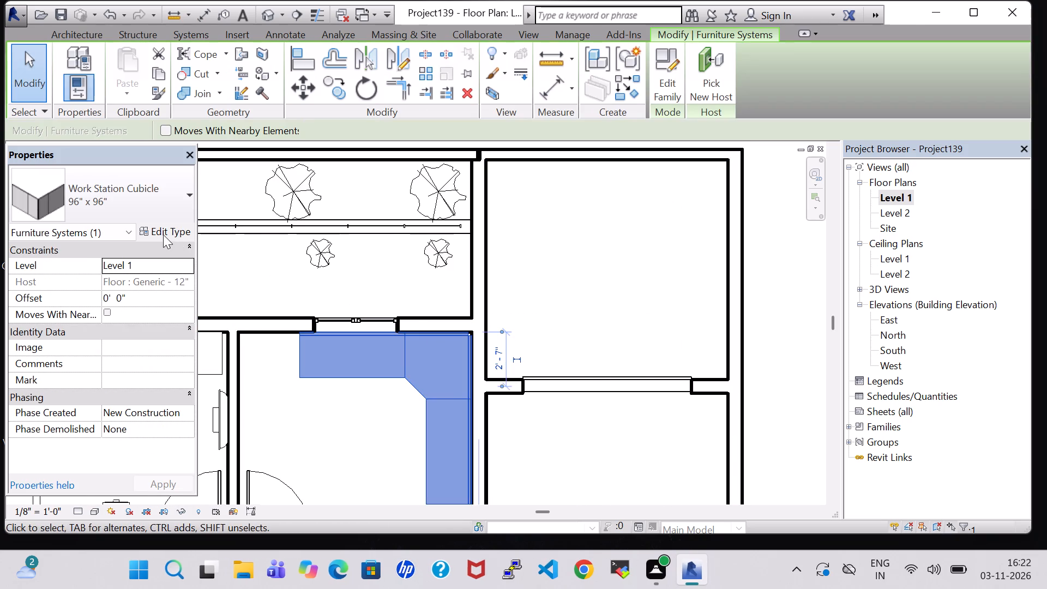
click(160, 235)
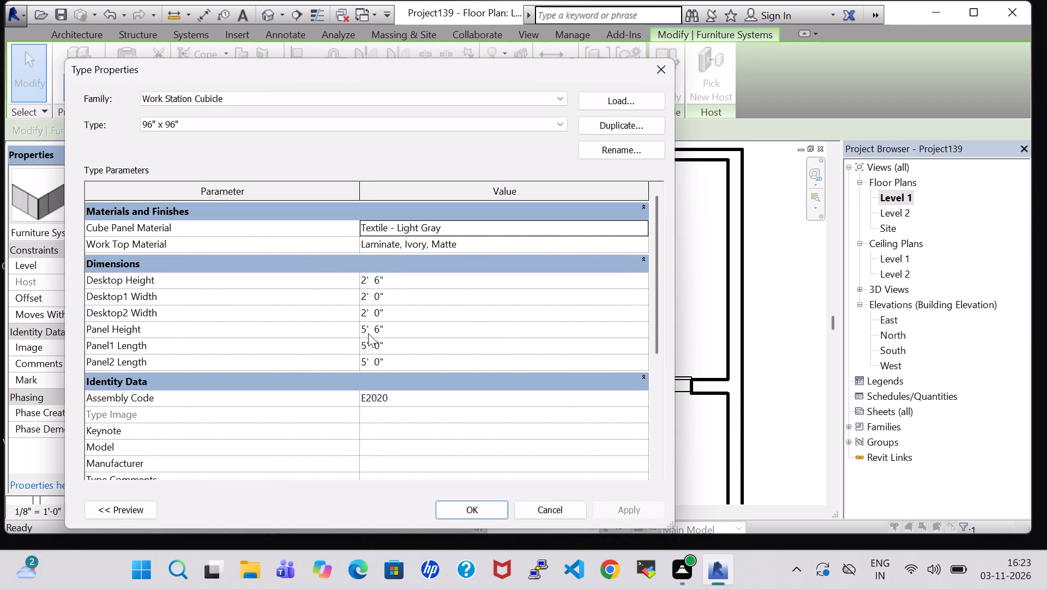
click(368, 333)
key(BackSpace)
key(2)
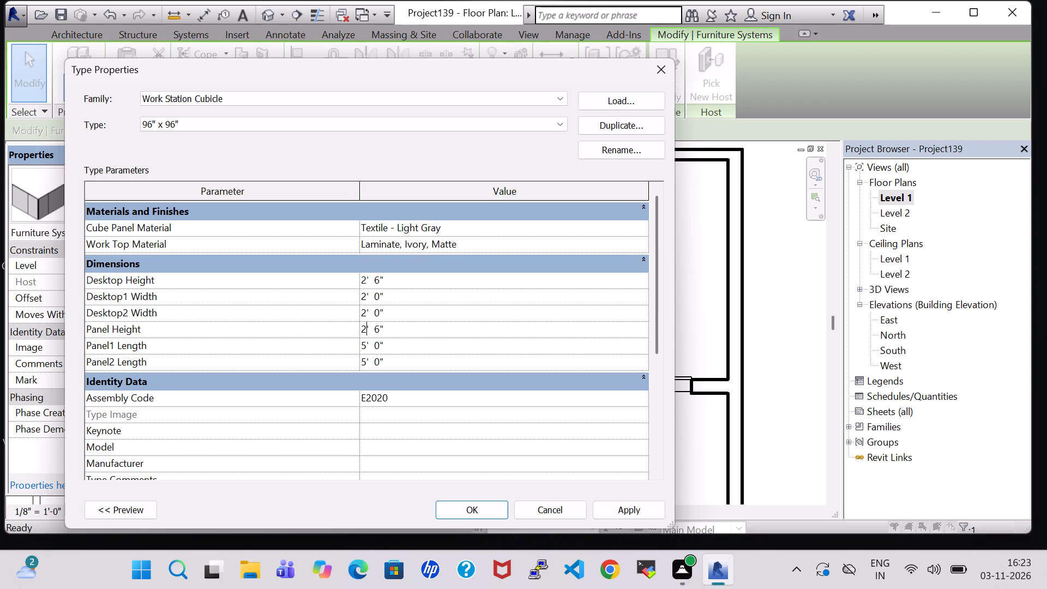
key(Right)
key(Right)
key(Right)
key(Right)
key(BackSpace)
key(8)
Set the cubicle type's Desktop1 Width and Desktop2 Width to 2' 4" each and apply the type changes.
click(381, 294)
key(BackSpace)
key(4)
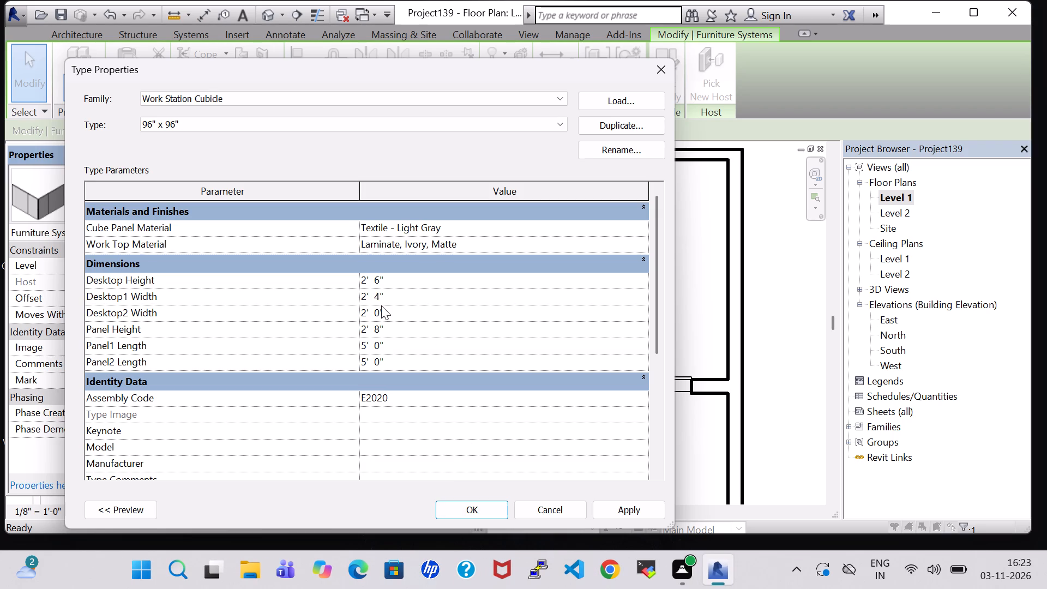
double_click(379, 313)
key(BackSpace)
key(4)
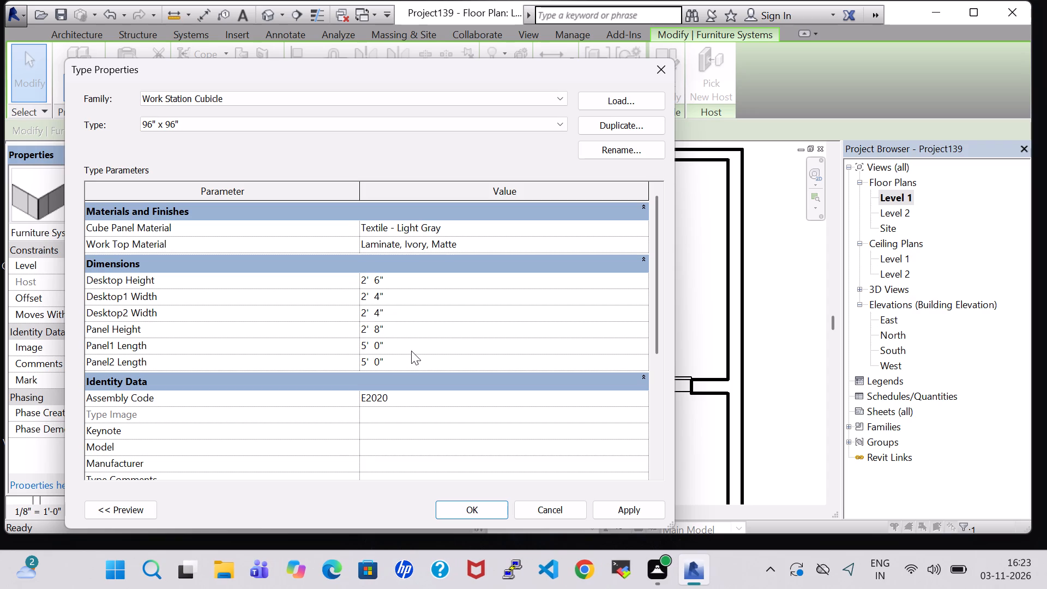
click(450, 504)
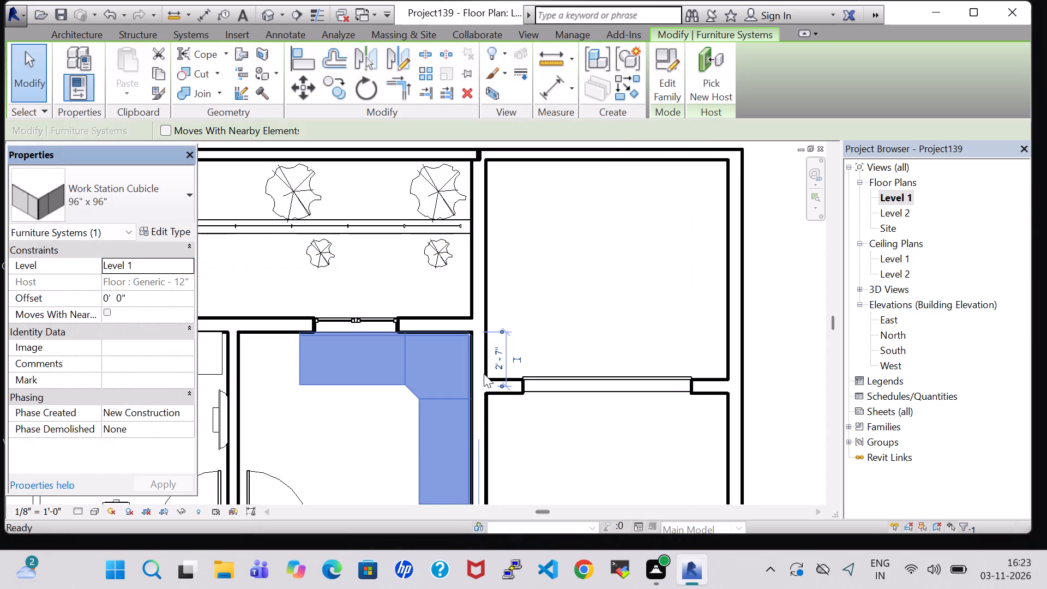
Examine the resized corner workstation in 3D, checking its worktop and panels against the window and the surrounding walls.
click(262, 10)
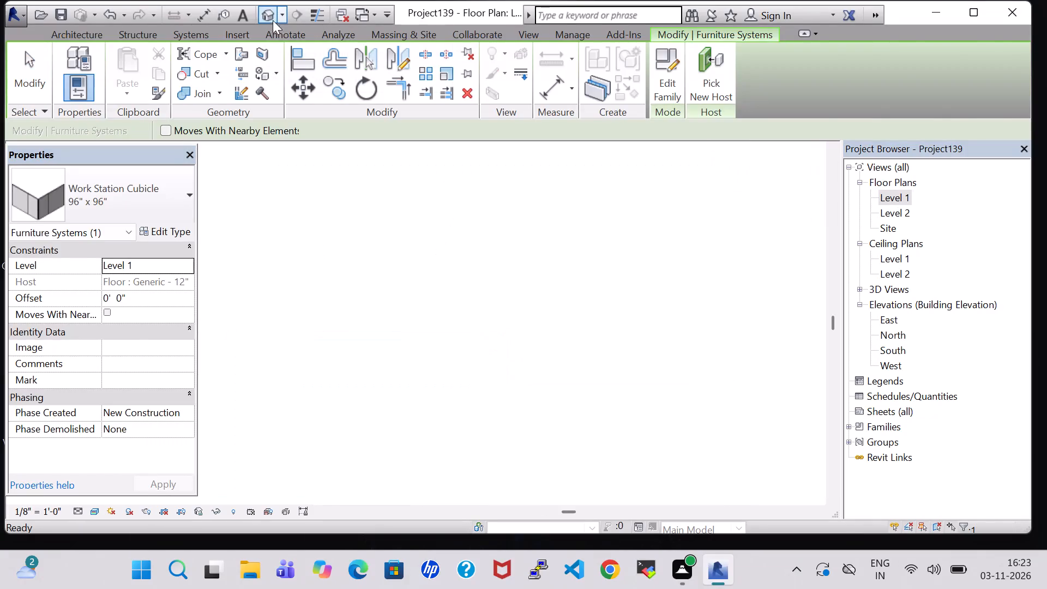
middle_drag(617, 389, 621, 335)
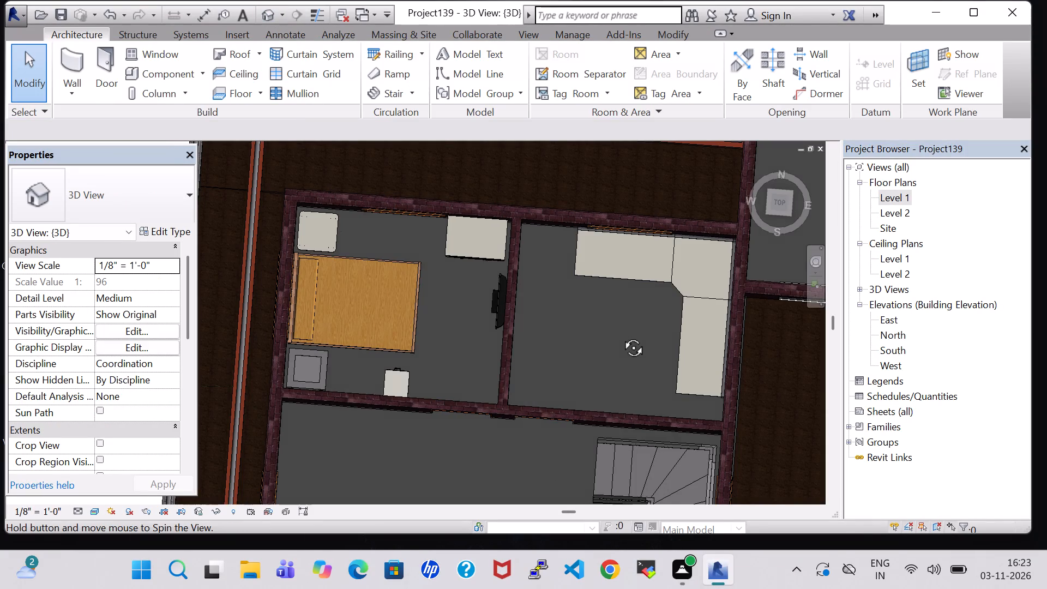
middle_drag(621, 335, 624, 320)
scroll(623, 298, up, 5)
middle_drag(621, 294, 612, 236)
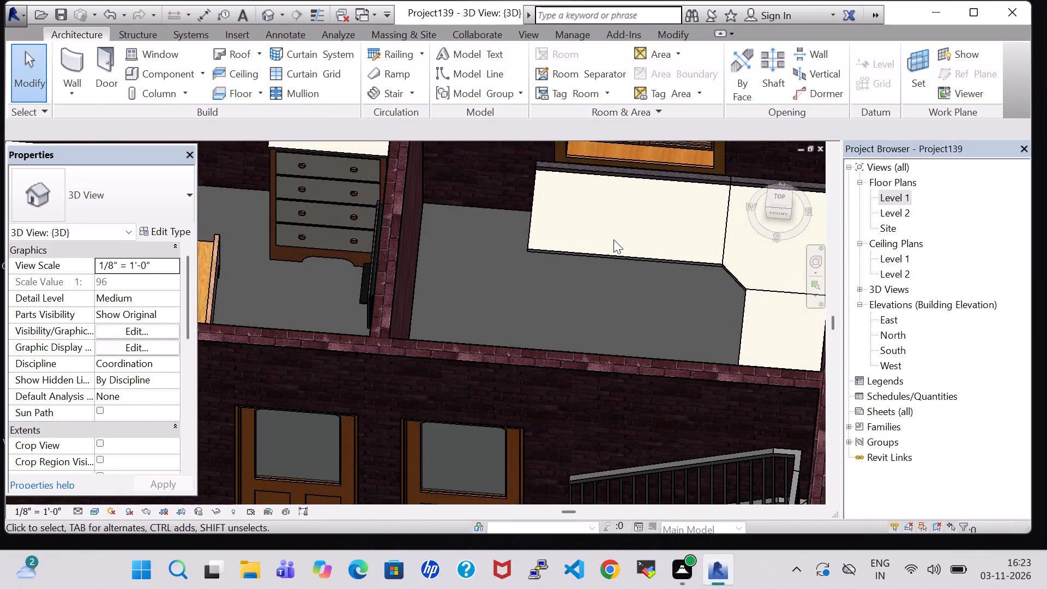
scroll(613, 239, up, 6)
middle_drag(613, 236, 598, 435)
middle_drag(600, 435, 612, 347)
scroll(569, 283, down, 4)
shift+middle_drag(567, 245, 585, 366)
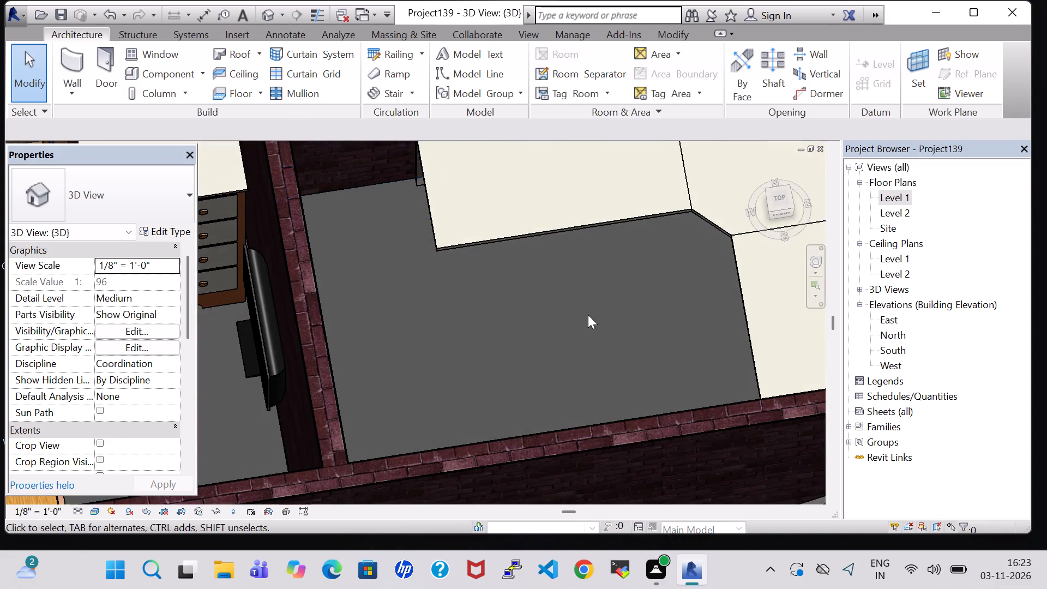
scroll(588, 315, down, 4)
shift+middle_drag(589, 302, 543, 323)
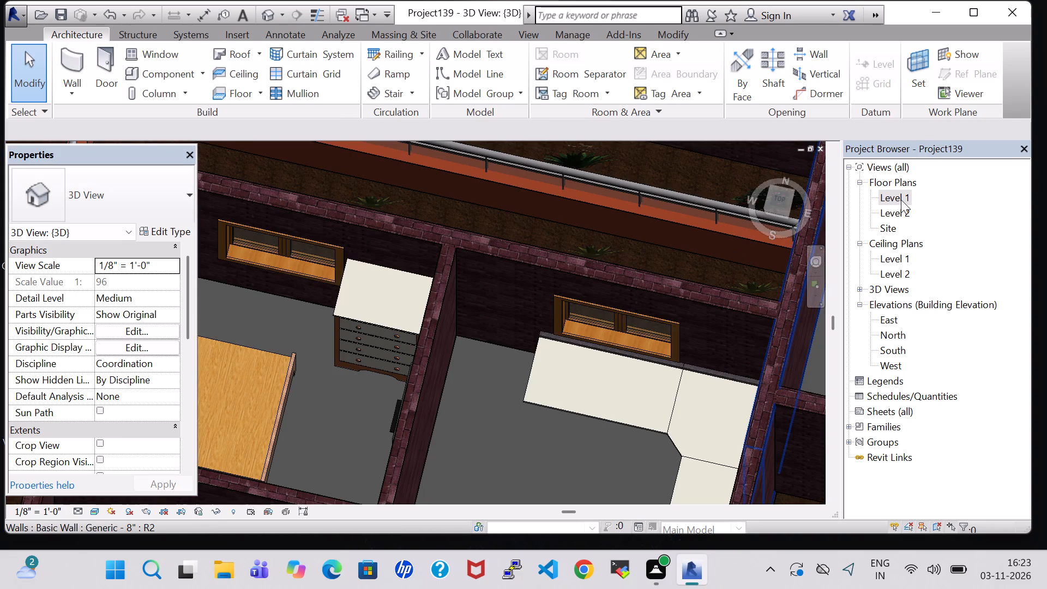
shift+middle_drag(572, 410, 602, 425)
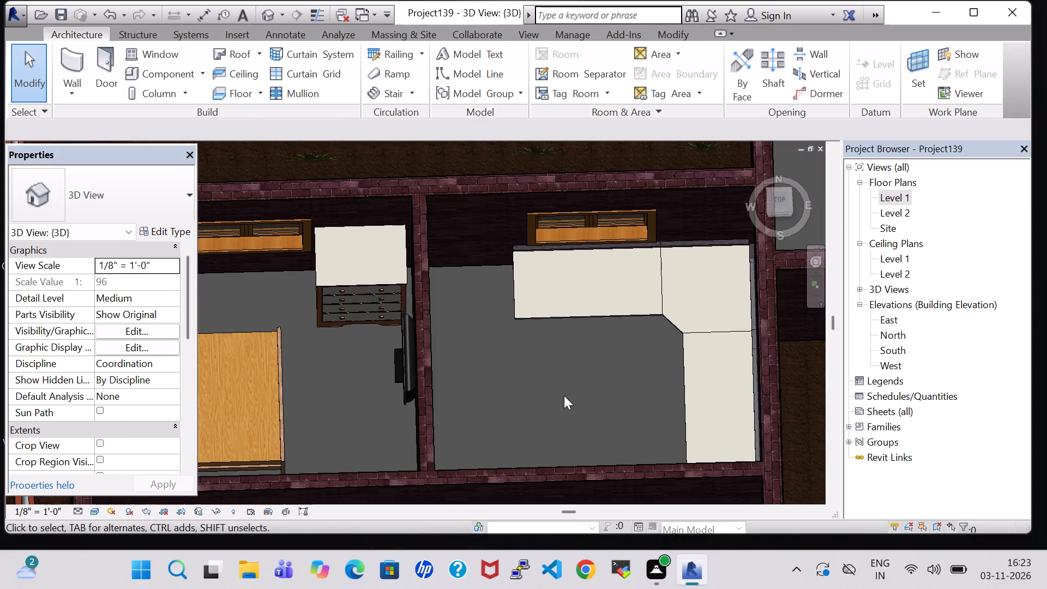
middle_drag(564, 395, 569, 397)
In the Level 1 floor plan, load the Cook Top-4 Unit component family from the Specialty Equipment Domestic library folder.
double_click(899, 199)
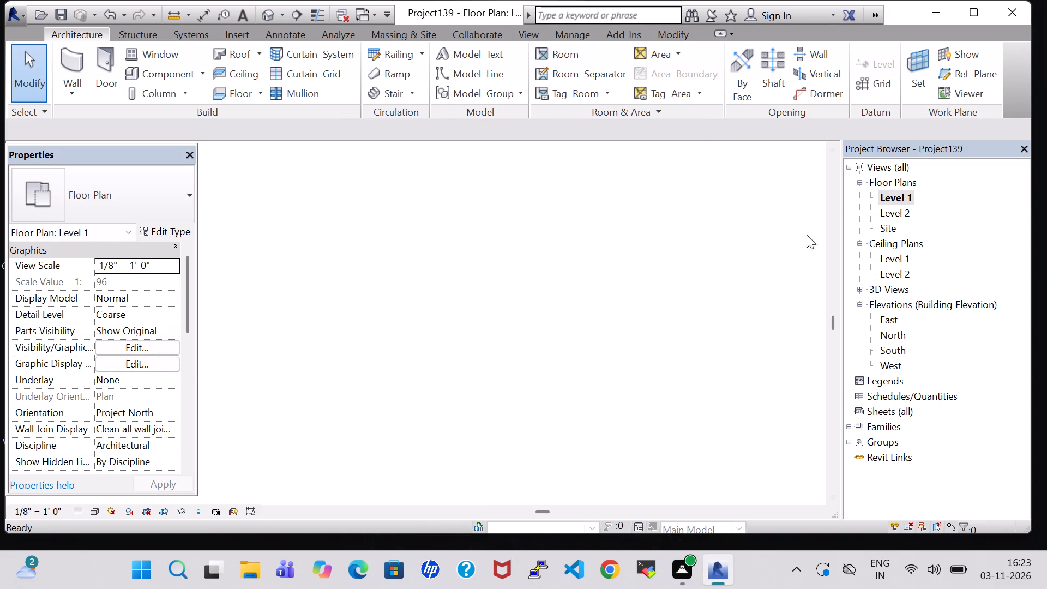
scroll(501, 253, down, 5)
middle_drag(501, 253, 615, 321)
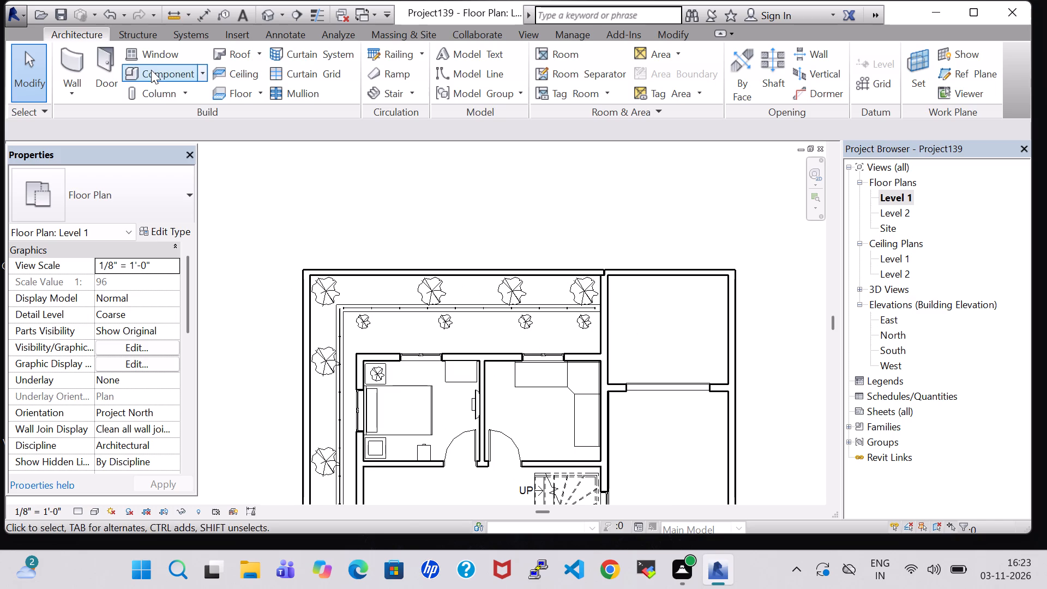
click(152, 70)
click(669, 74)
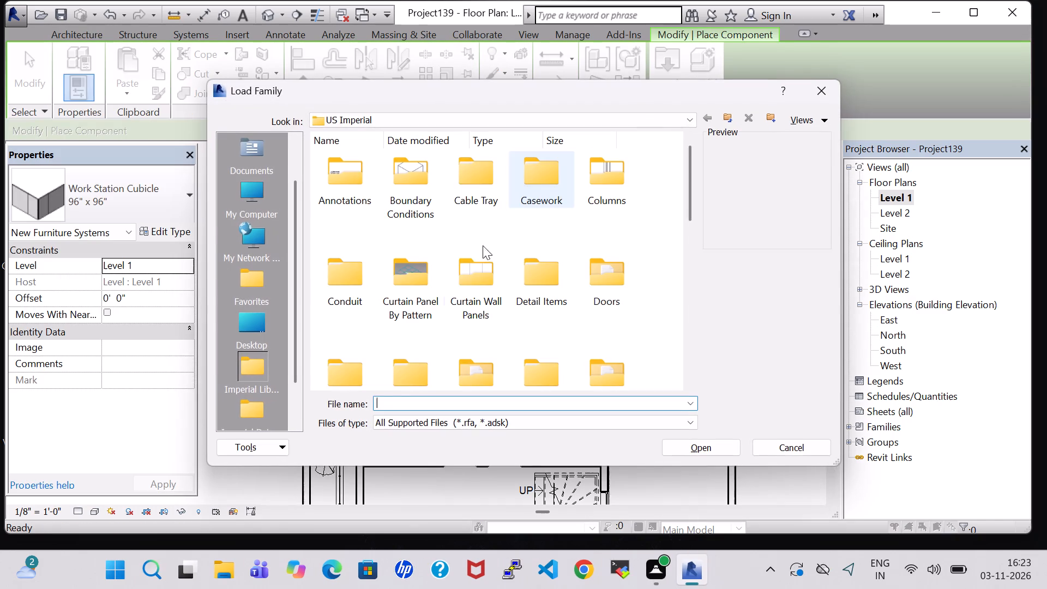
scroll(419, 332, down, 3)
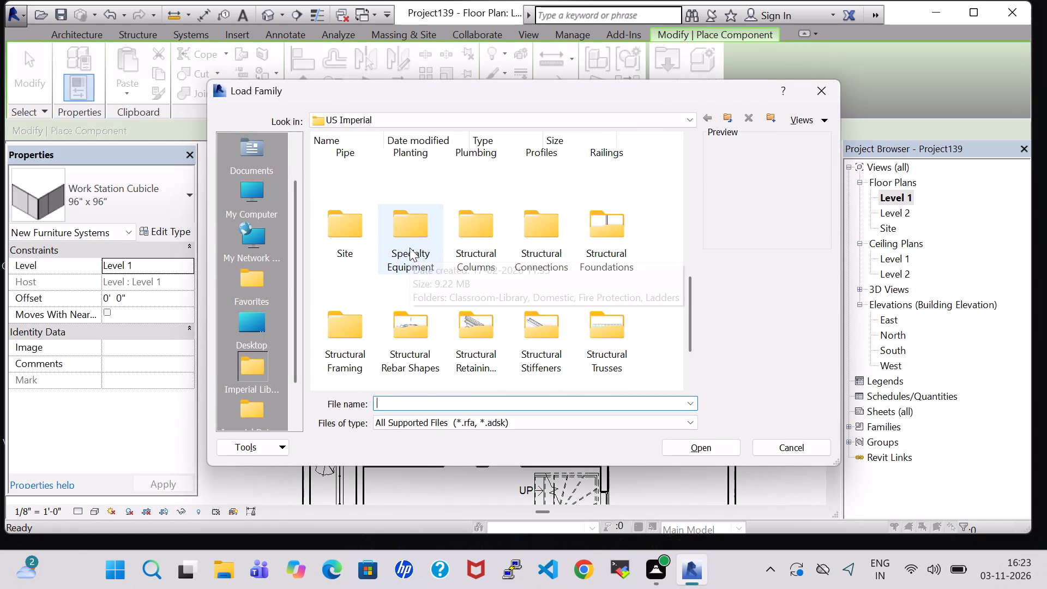
scroll(410, 248, down, 1)
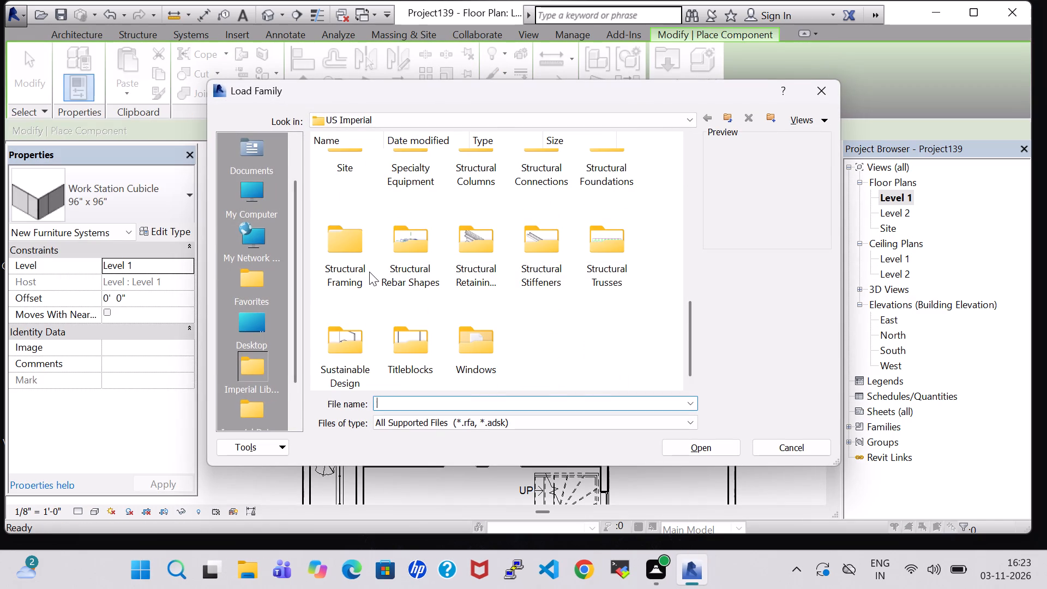
scroll(404, 249, up, 2)
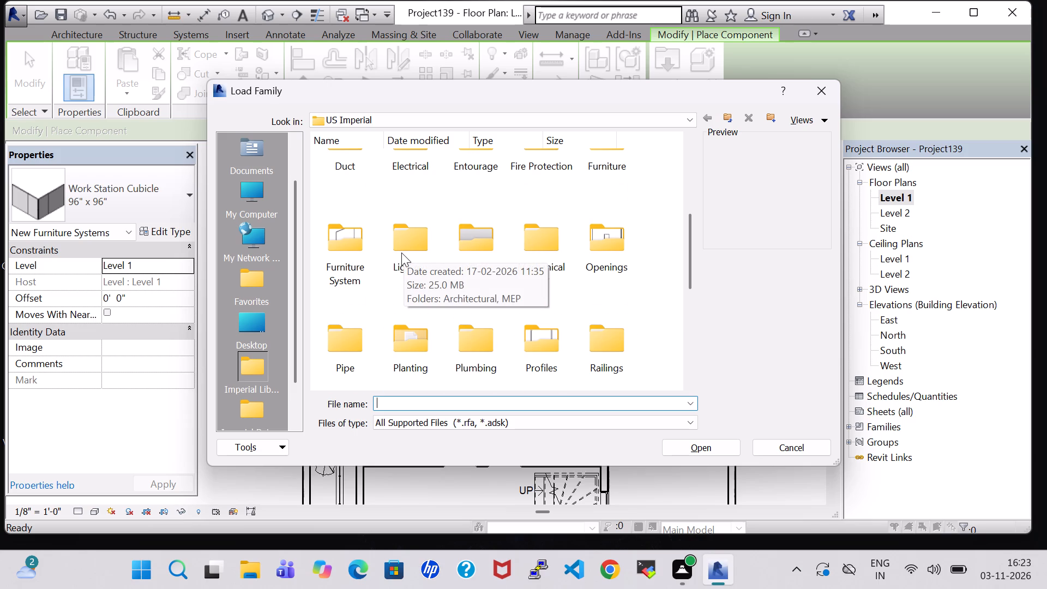
scroll(401, 253, down, 1)
click(404, 302)
scroll(404, 304, down, 1)
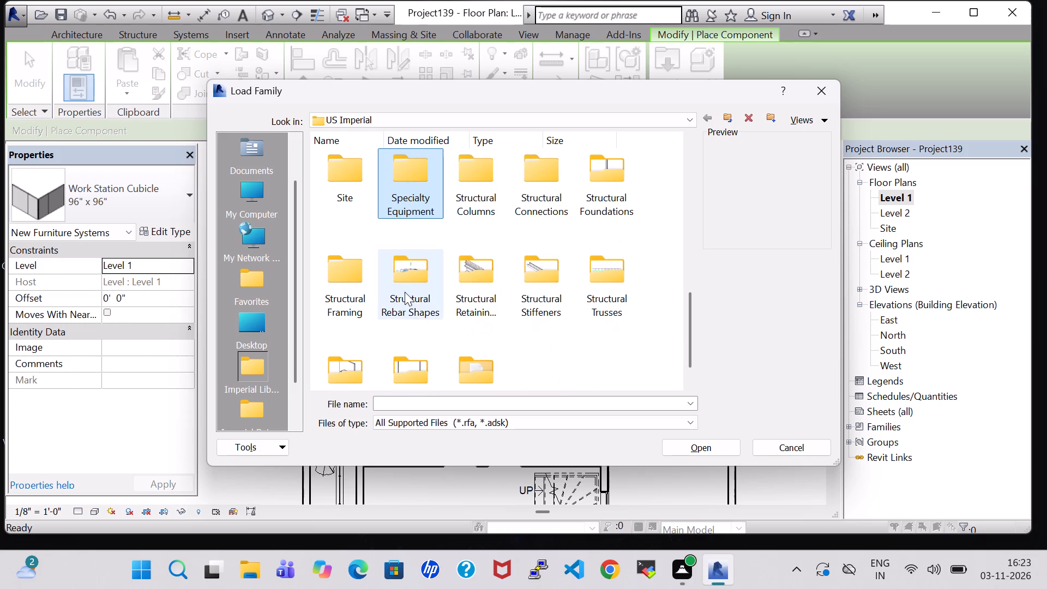
scroll(407, 278, up, 1)
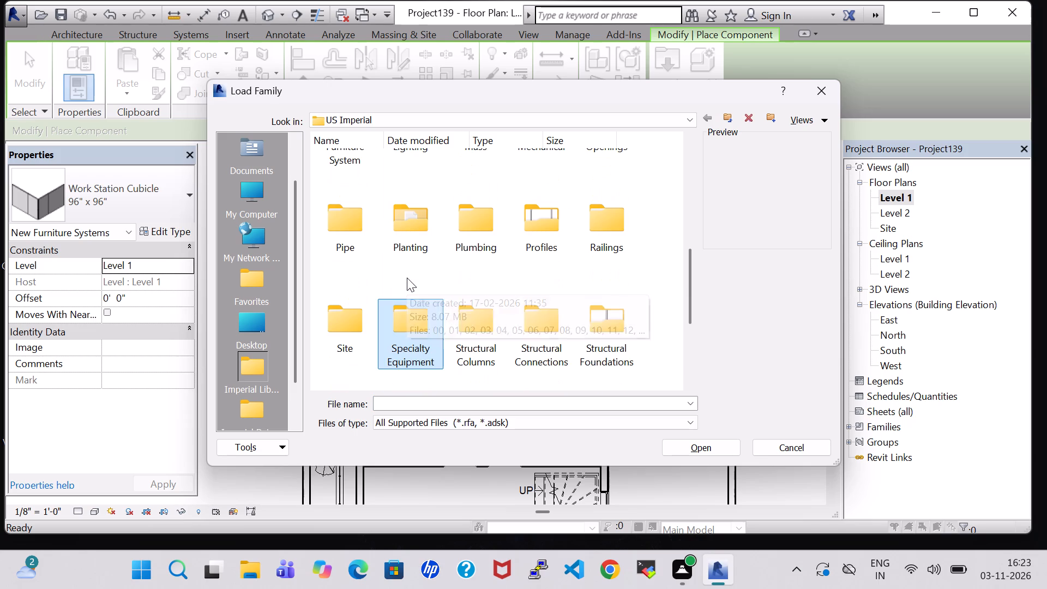
scroll(407, 278, down, 5)
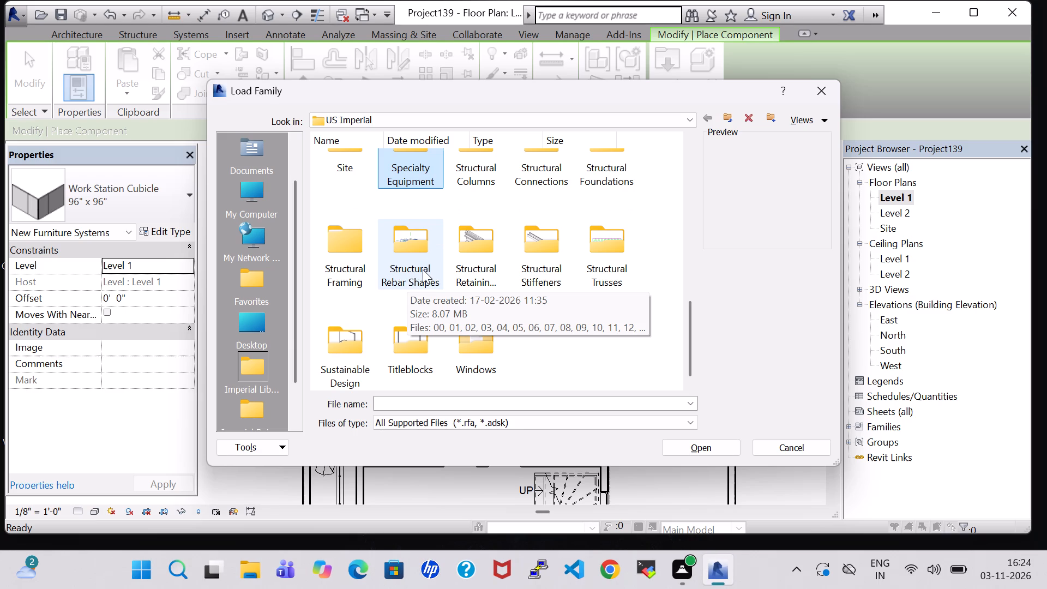
scroll(423, 269, up, 1)
double_click(418, 300)
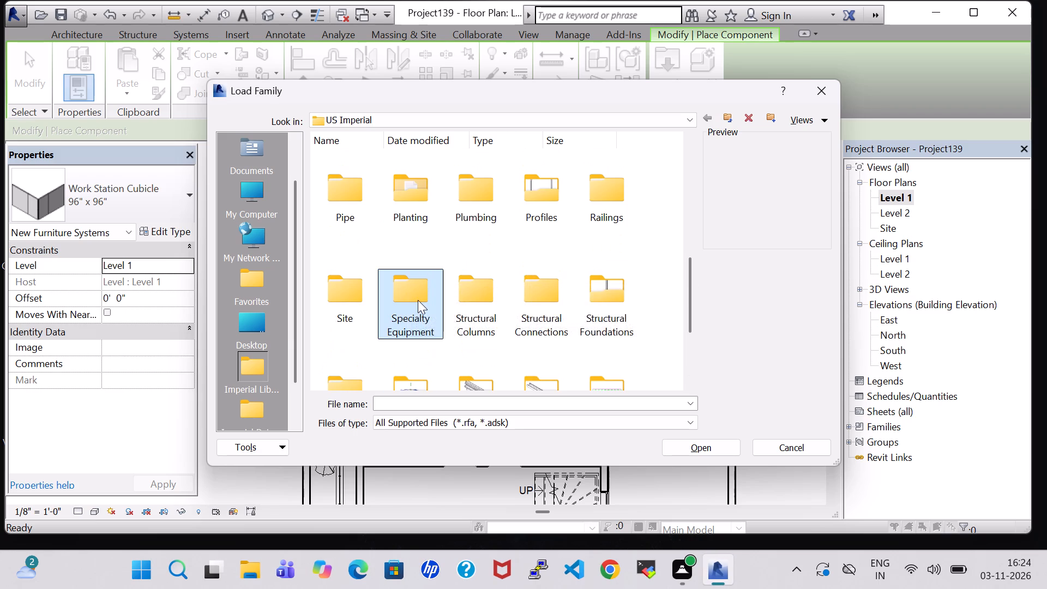
double_click(419, 191)
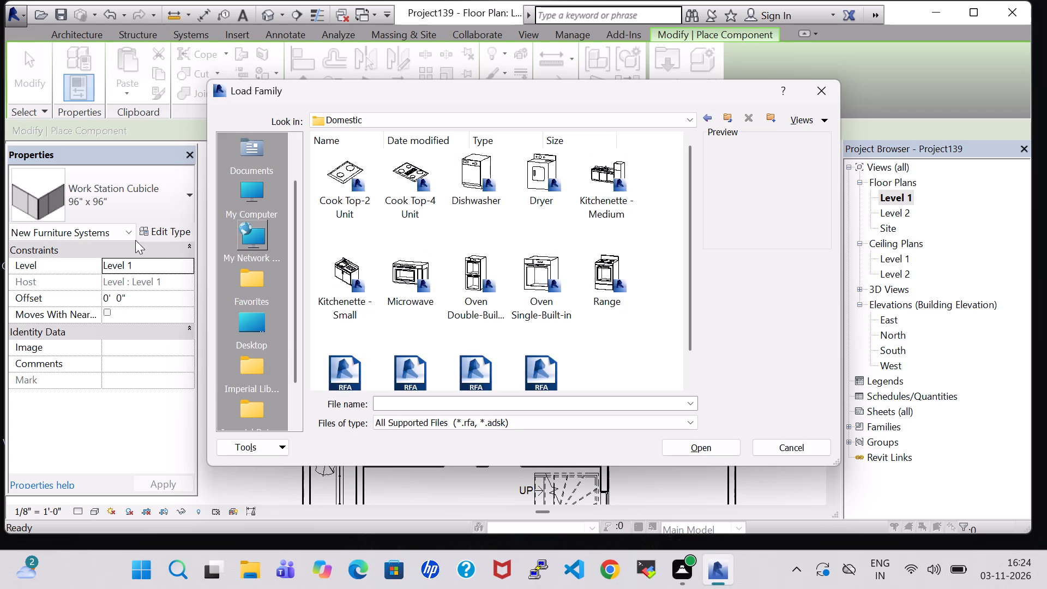
click(392, 205)
click(688, 458)
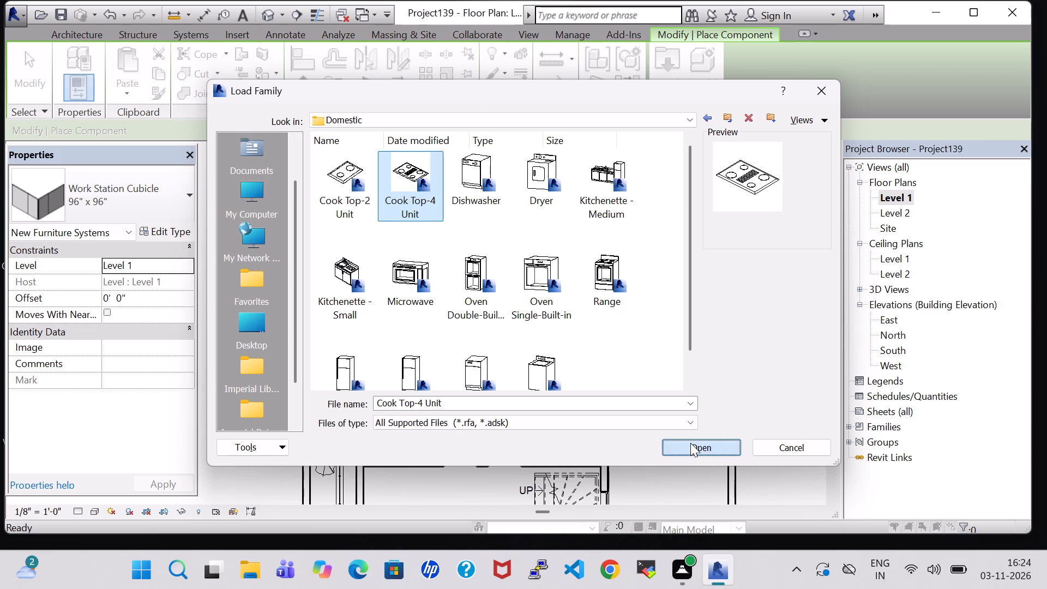
click(690, 443)
Place the 36" x 20" Cook Top-4 Unit on the corner workstation's worktop, below the north window.
scroll(596, 420, up, 8)
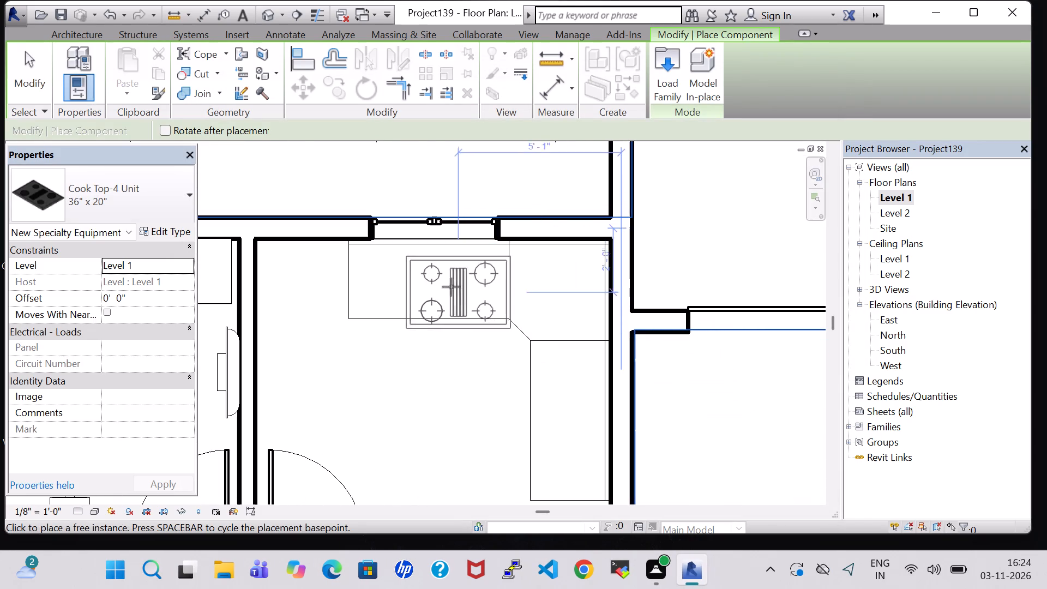
scroll(442, 282, up, 2)
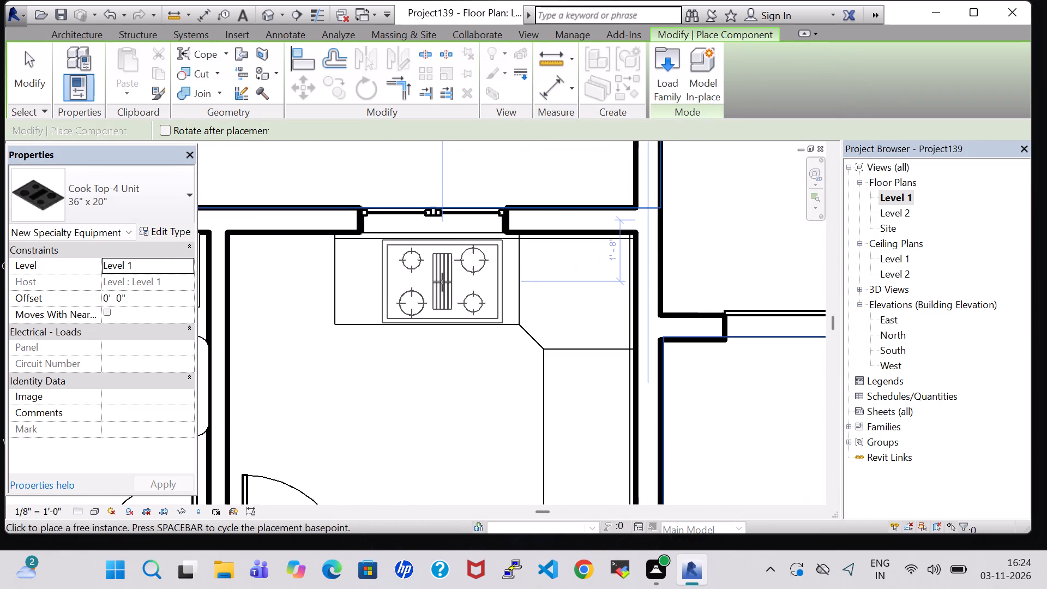
scroll(442, 282, up, 3)
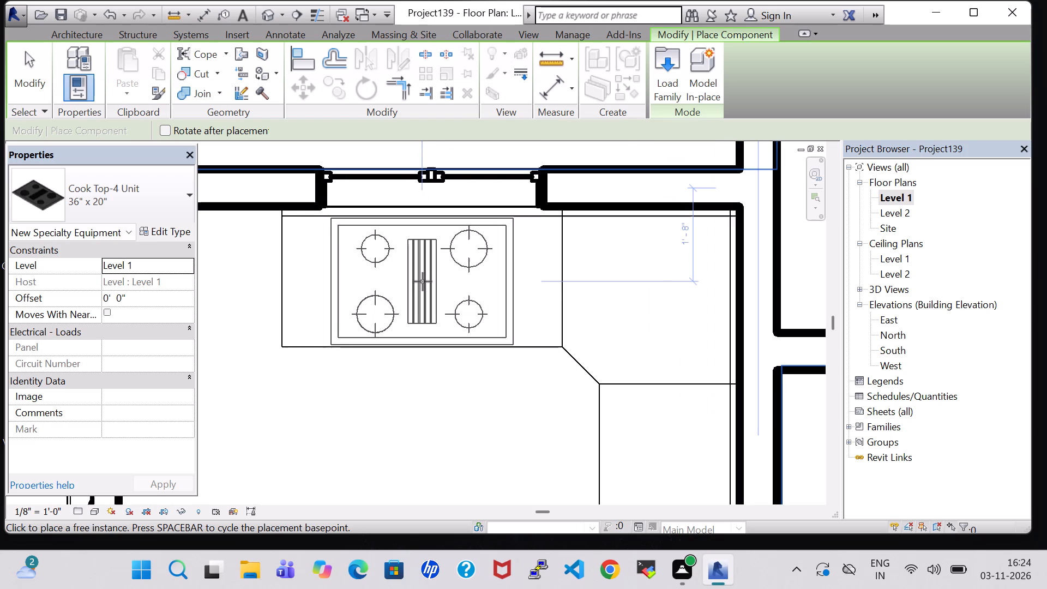
click(424, 274)
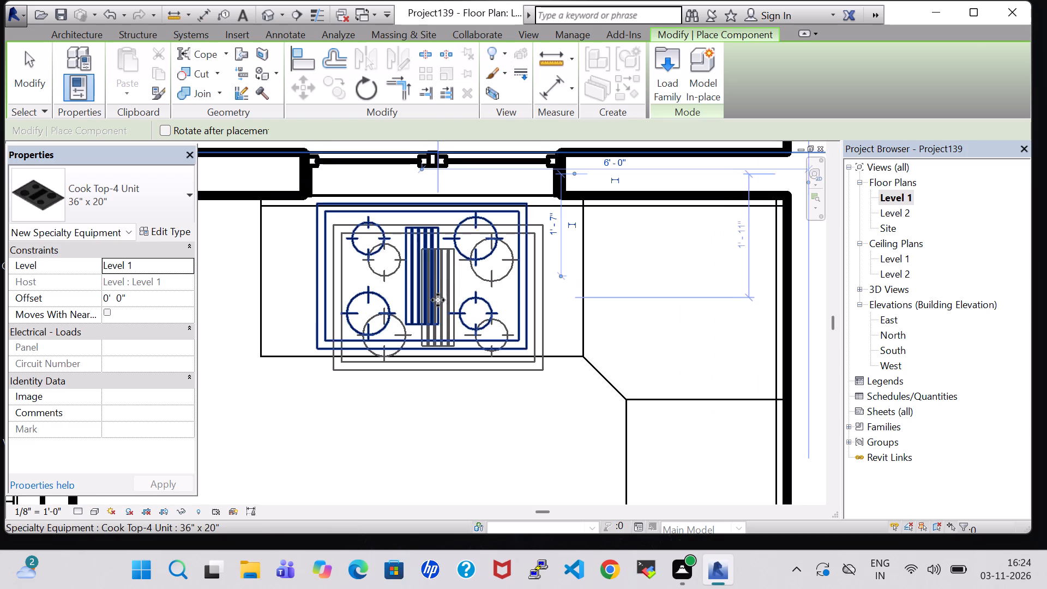
key(Escape)
key(Escape)
click(487, 386)
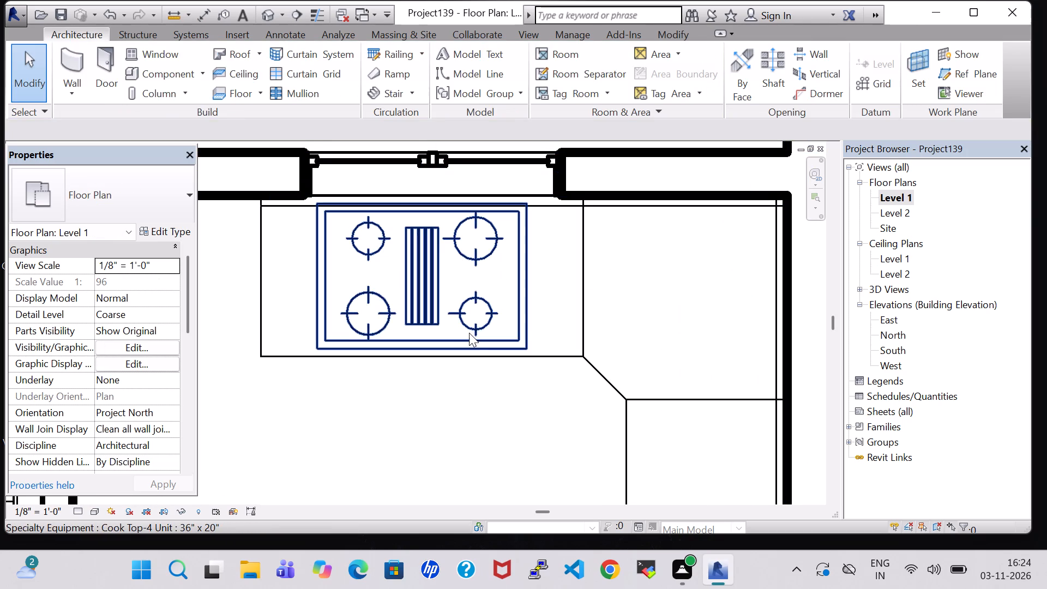
click(469, 333)
click(475, 401)
click(455, 453)
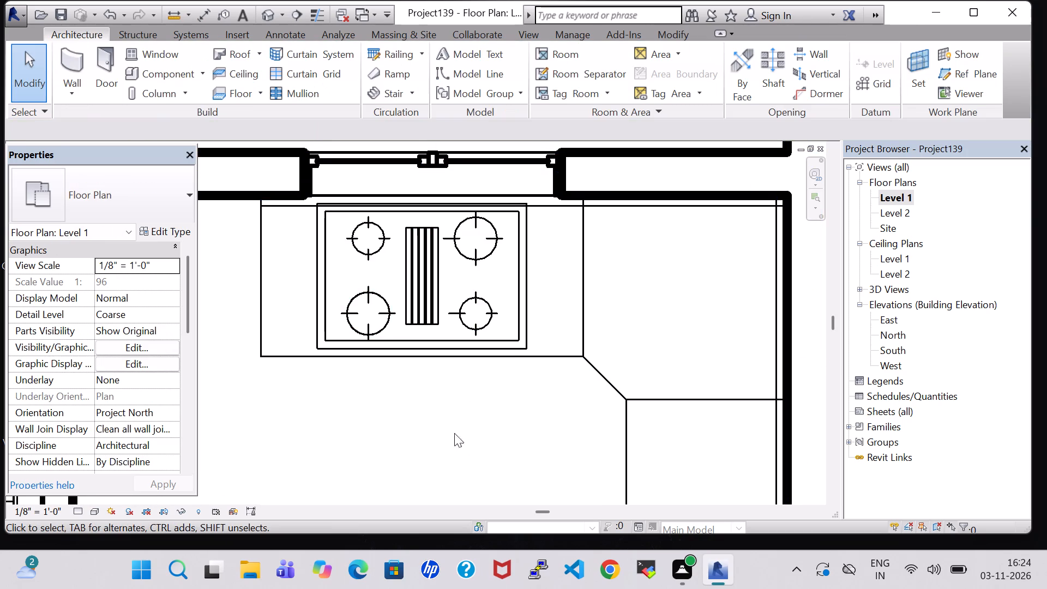
Load the Microwave component family from the Specialty Equipment Domestic library folder.
click(178, 64)
click(177, 72)
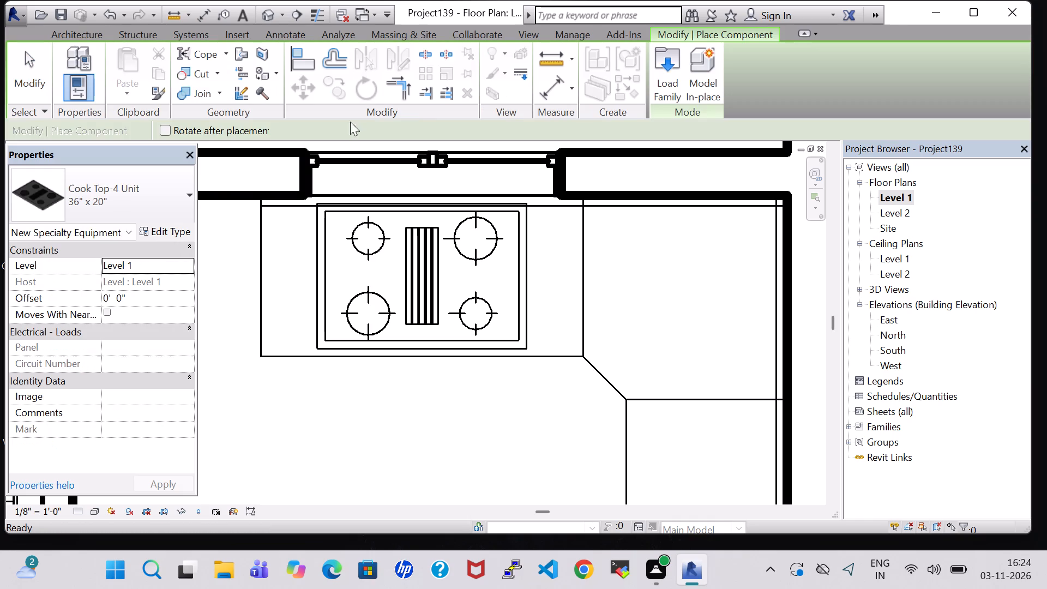
click(668, 70)
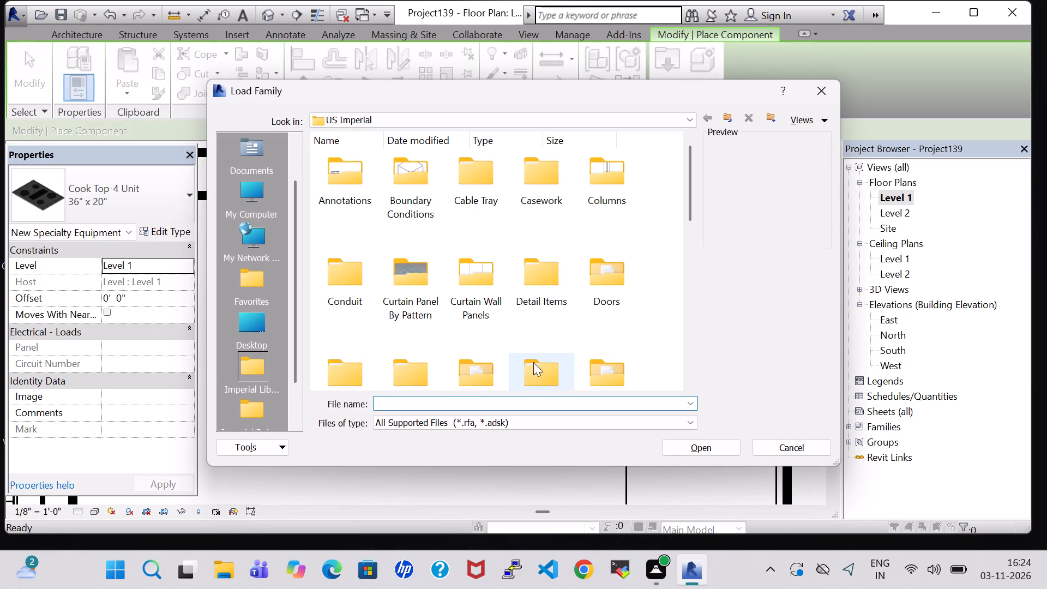
click(428, 368)
key(s)
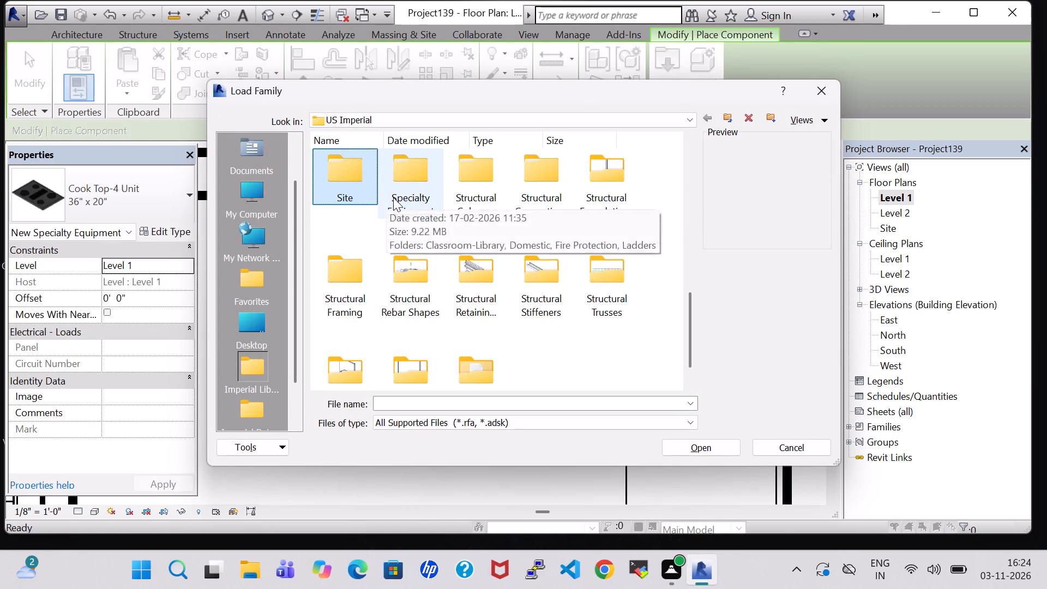
double_click(393, 197)
double_click(430, 189)
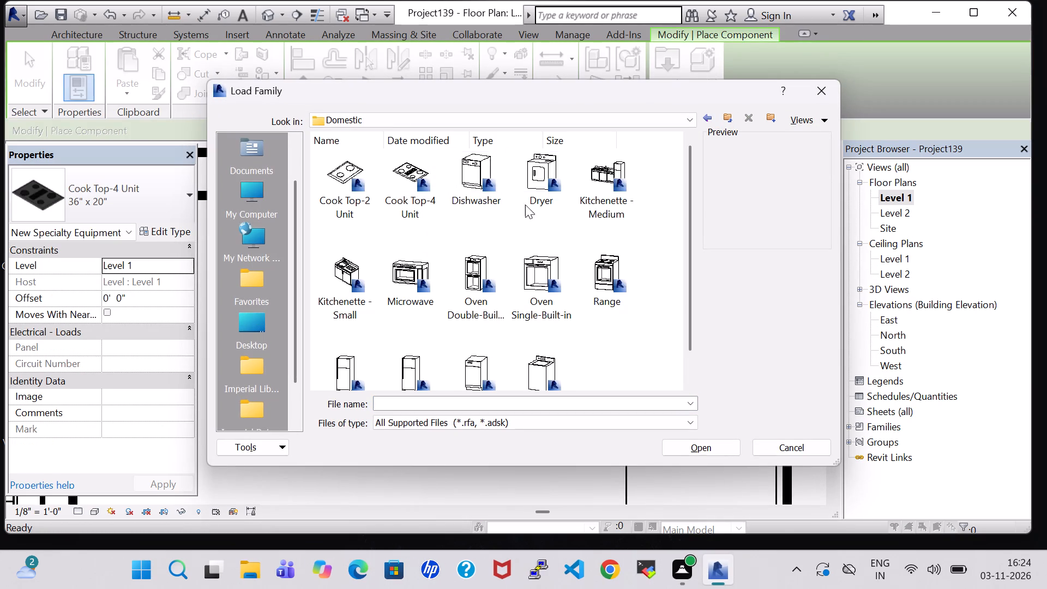
scroll(460, 234, down, 1)
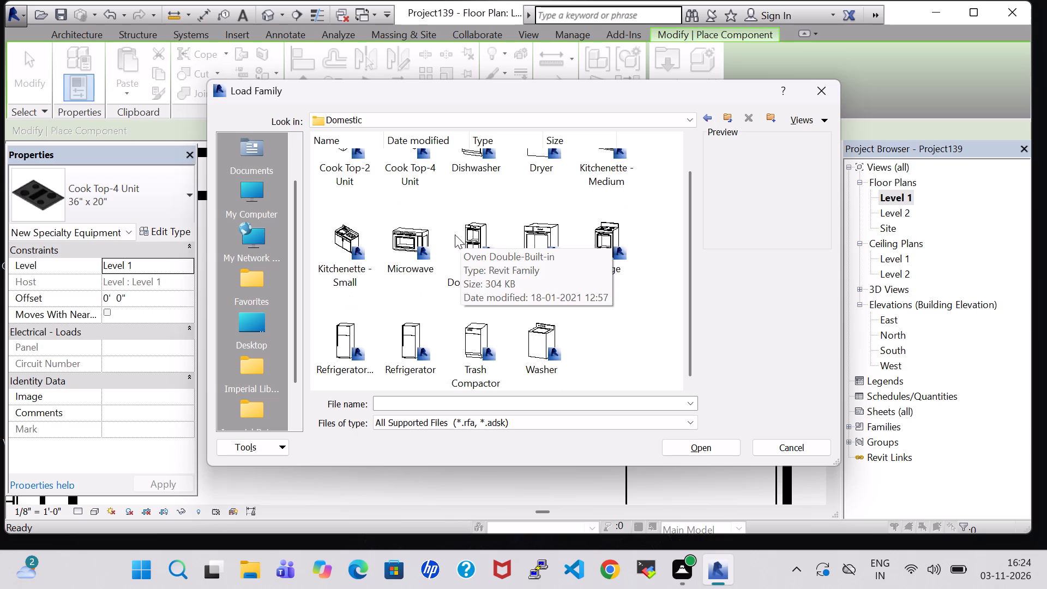
click(422, 233)
click(691, 451)
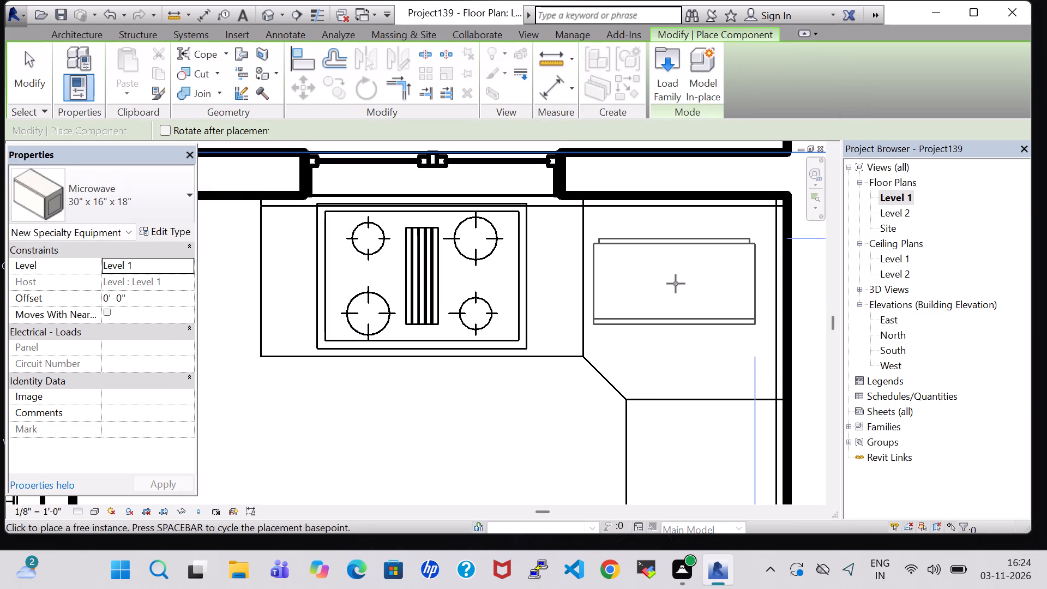
Place the 30" x 16" x 18" Microwave on the worktop's northeast corner, beside the cooktop.
click(676, 284)
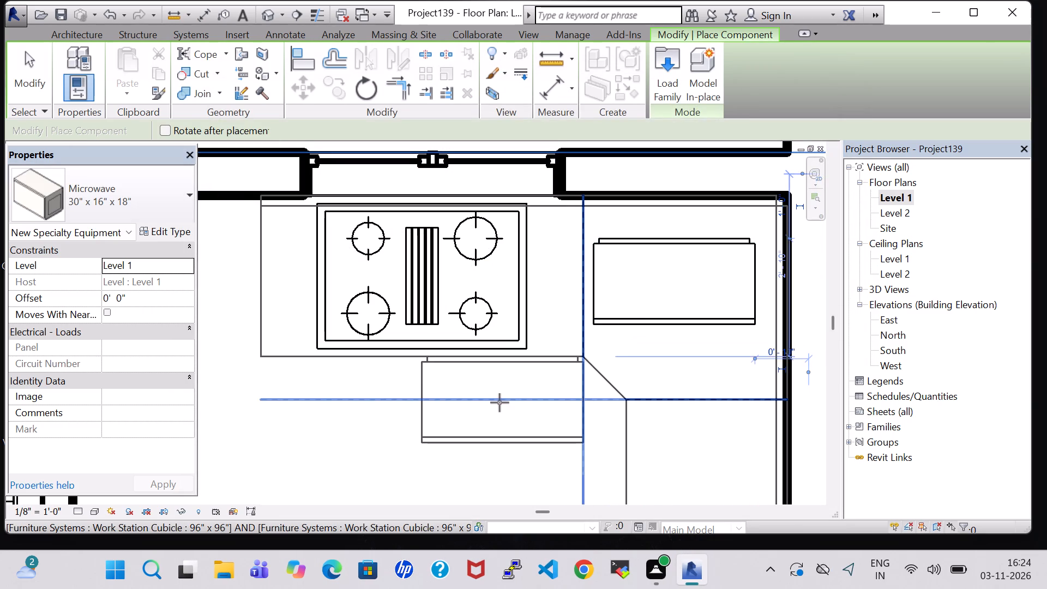
key(Escape)
key(Escape)
Load the Refrigerator component family from the Specialty Equipment Domestic library folder.
scroll(498, 406, down, 6)
middle_drag(501, 411, 497, 402)
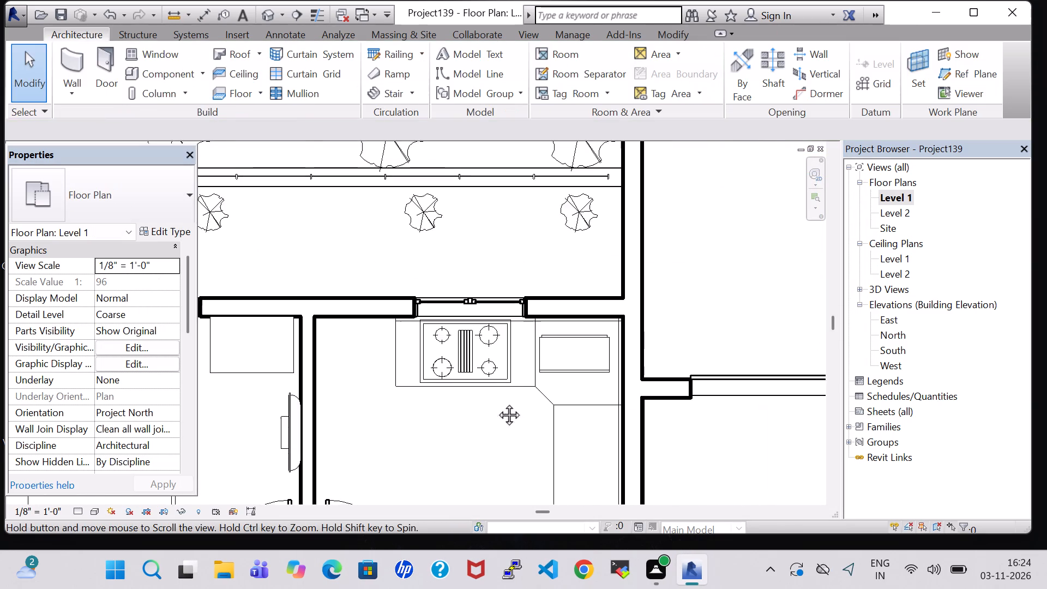
middle_drag(497, 402, 492, 272)
click(171, 71)
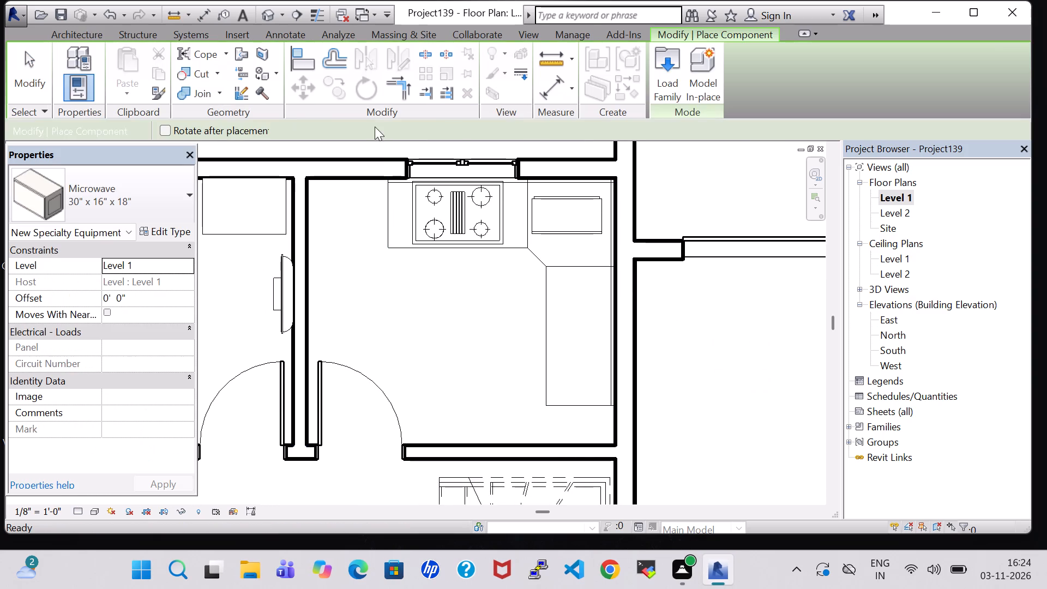
click(672, 66)
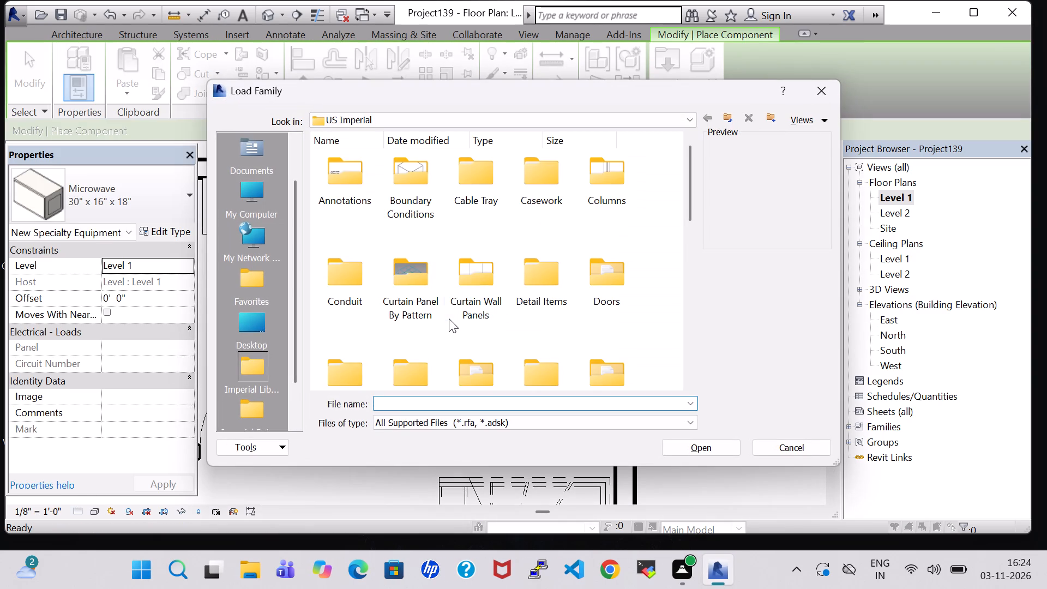
scroll(451, 326, down, 1)
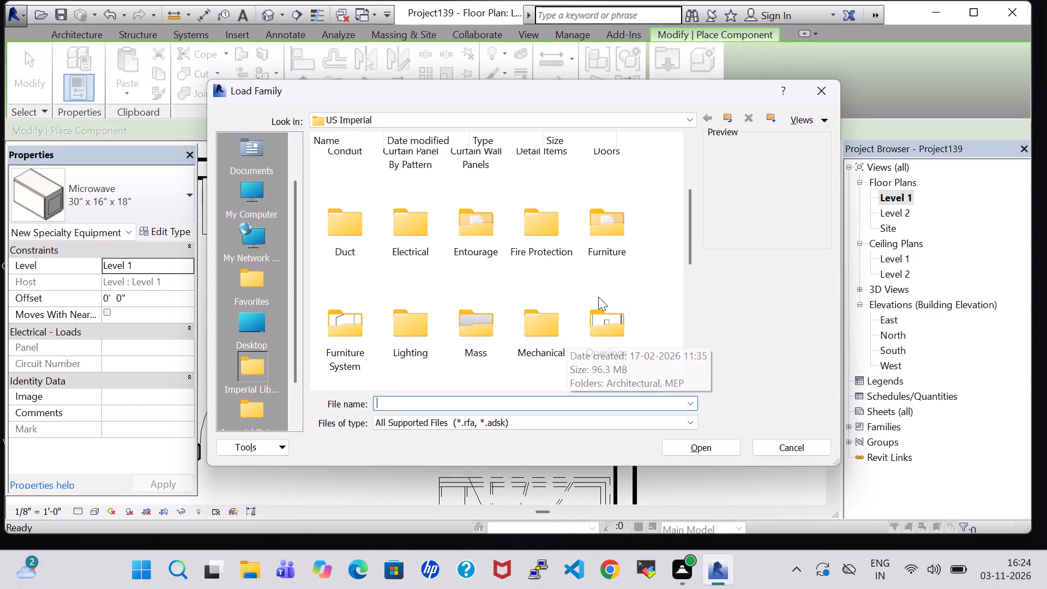
scroll(600, 304, up, 2)
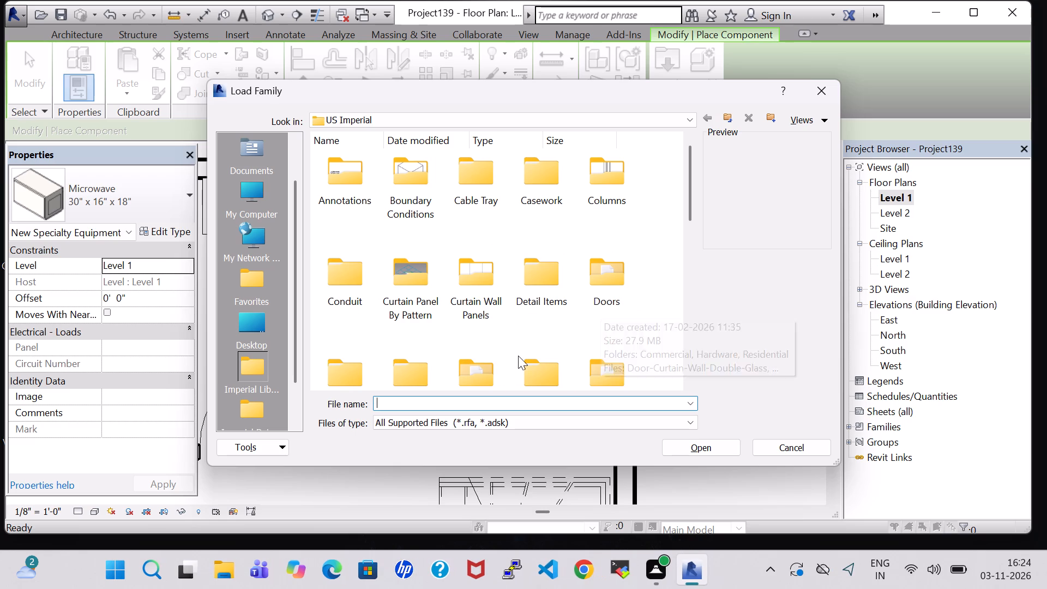
click(414, 359)
key(s)
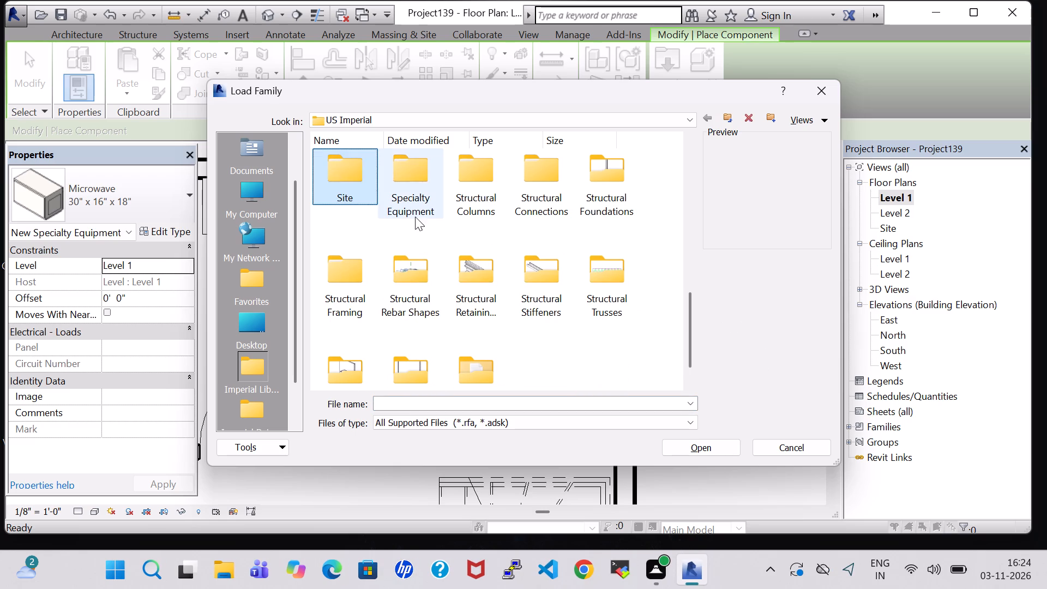
double_click(415, 205)
double_click(424, 163)
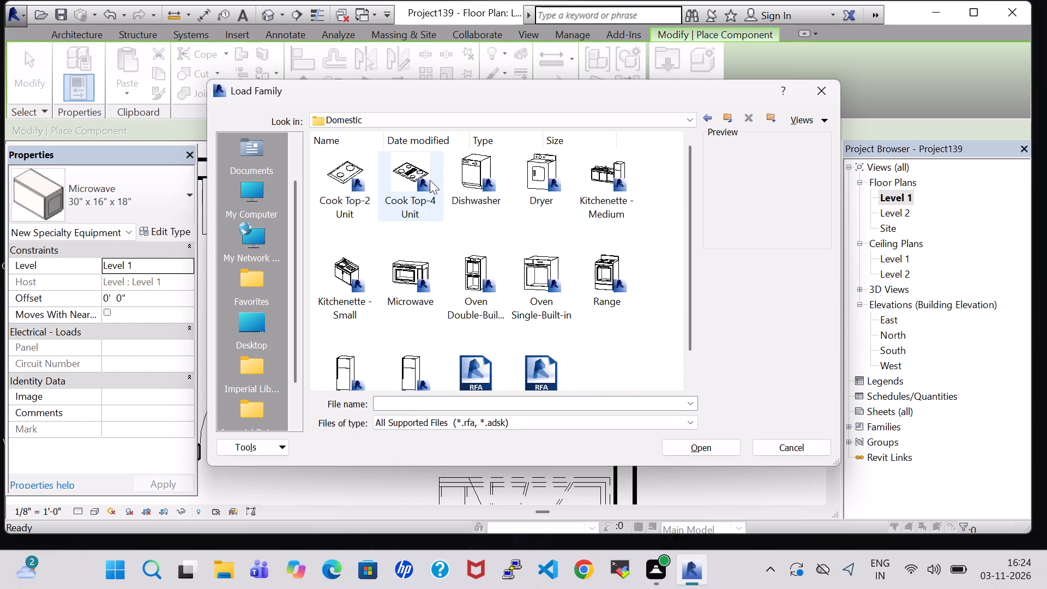
scroll(429, 255, down, 2)
click(410, 335)
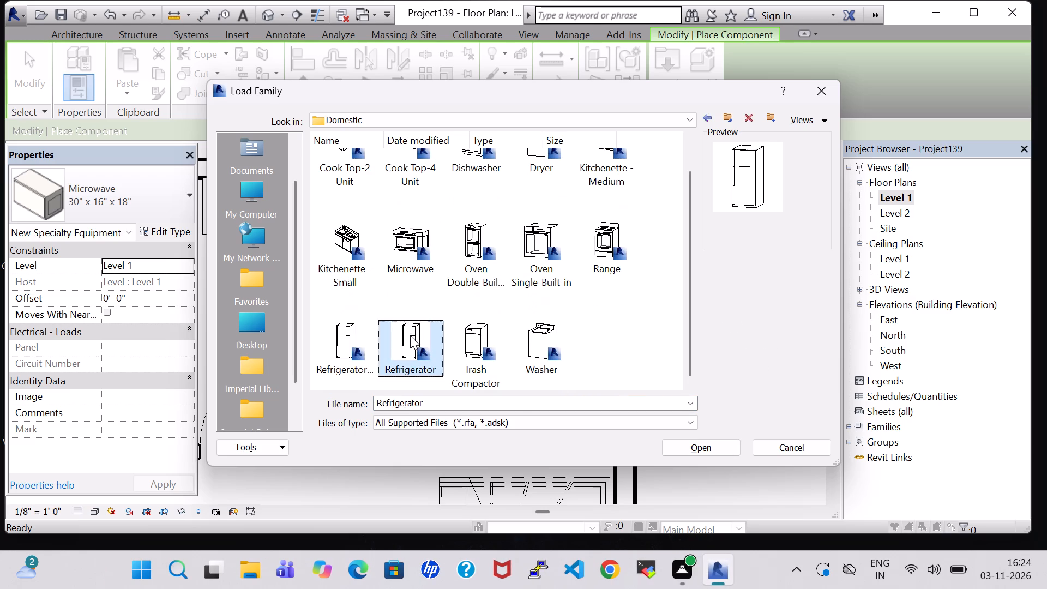
click(675, 450)
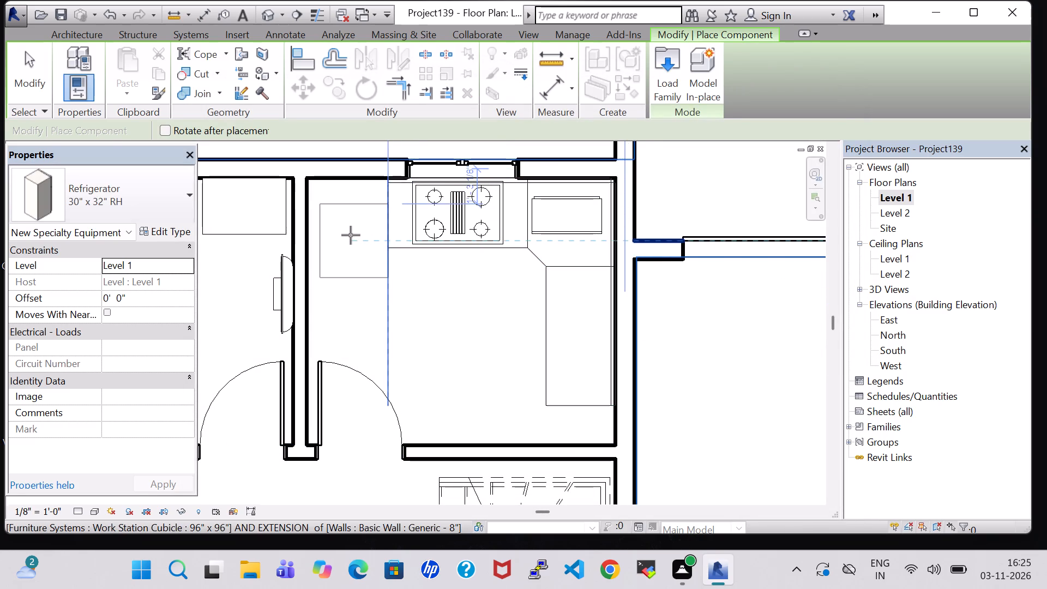
Place the 30" x 32" RH Refrigerator in the kitchen's northwest corner, nudging it slightly south and west toward the wall.
scroll(351, 235, up, 5)
middle_drag(351, 235, 352, 334)
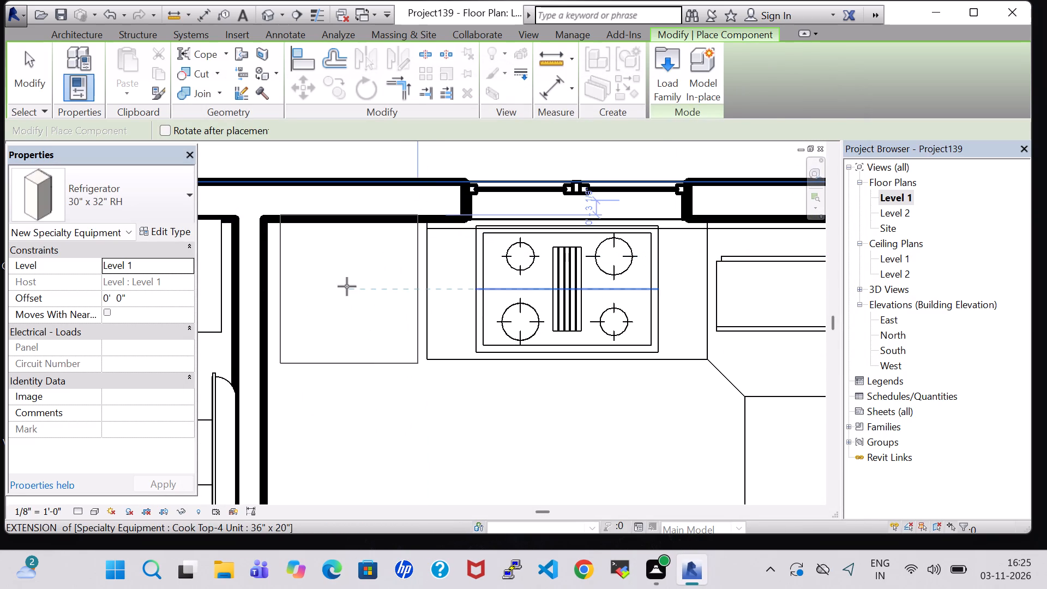
click(348, 305)
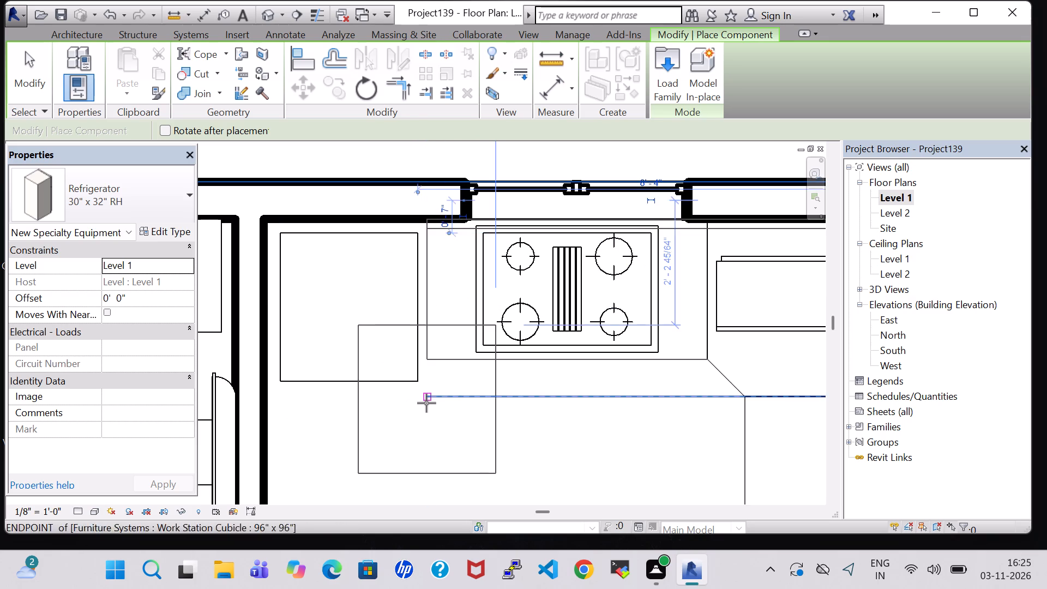
key(Escape)
key(Escape)
click(371, 382)
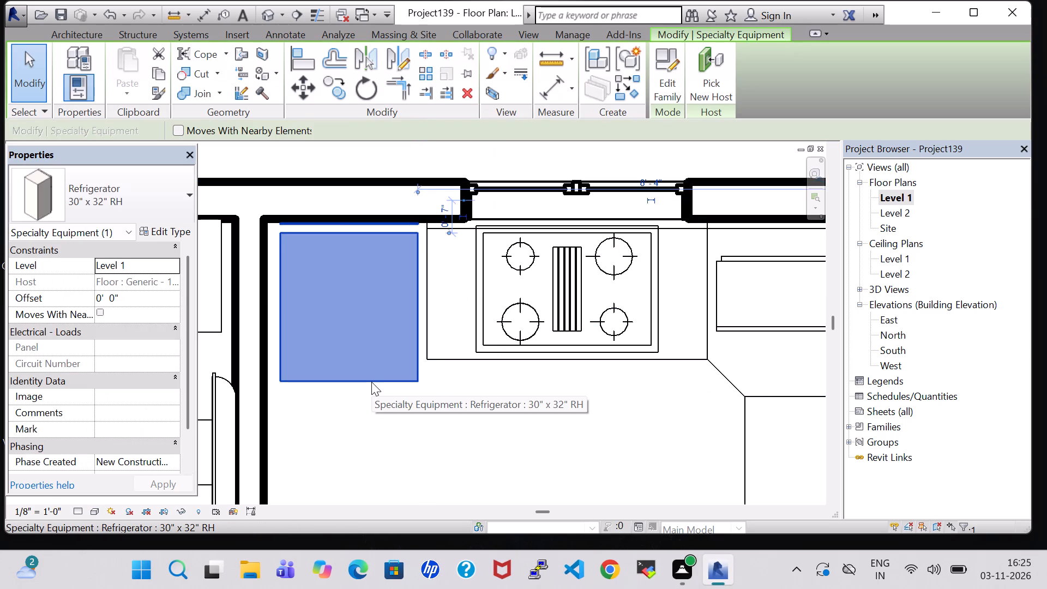
key(Down)
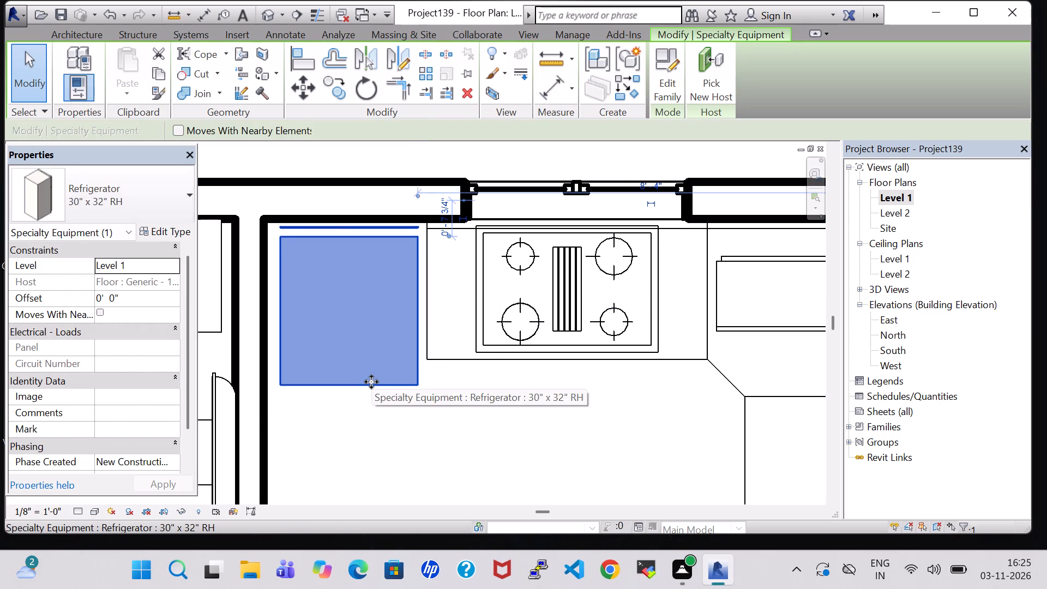
key(Left)
key(Left)
click(407, 430)
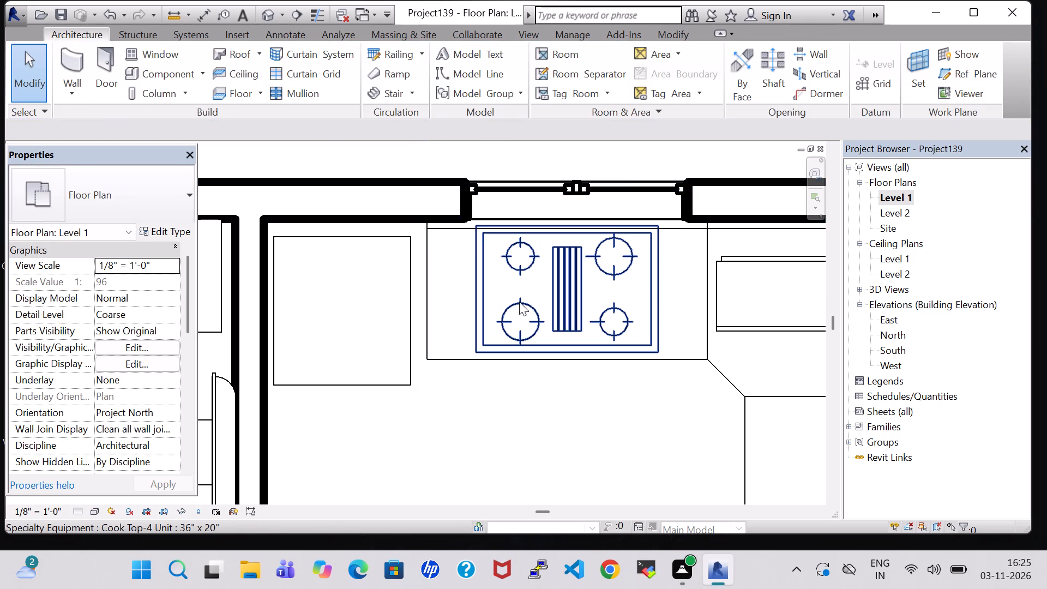
Nudge the Cook Top-4 Unit seven small increments east along the worktop, toward the microwave.
click(519, 301)
key(Right)
key(Right)
key(Right)
key(Right)
key(Right)
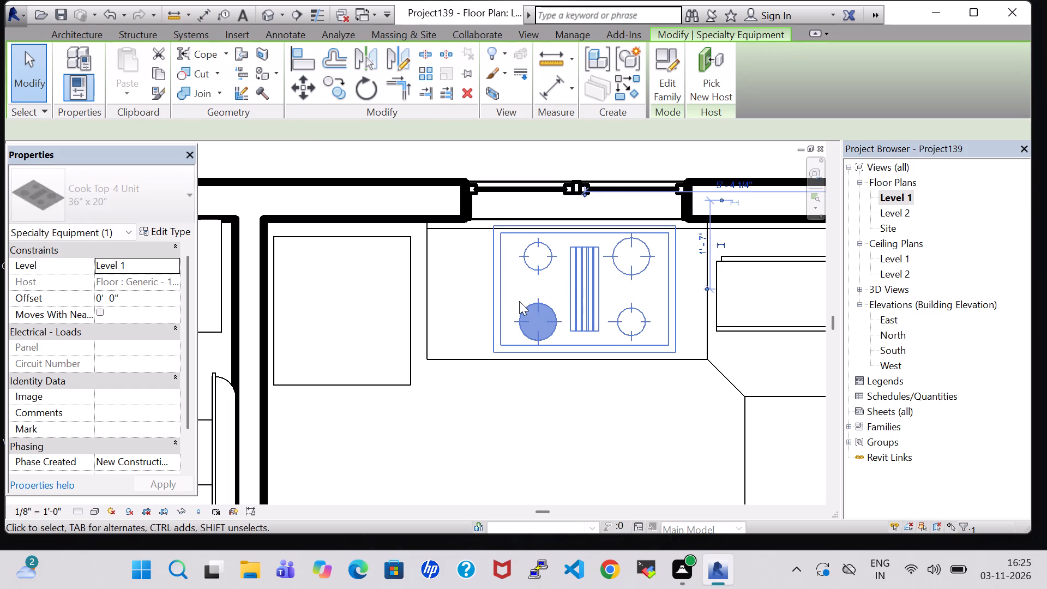
key(Right)
key(Right)
click(545, 401)
scroll(546, 401, down, 2)
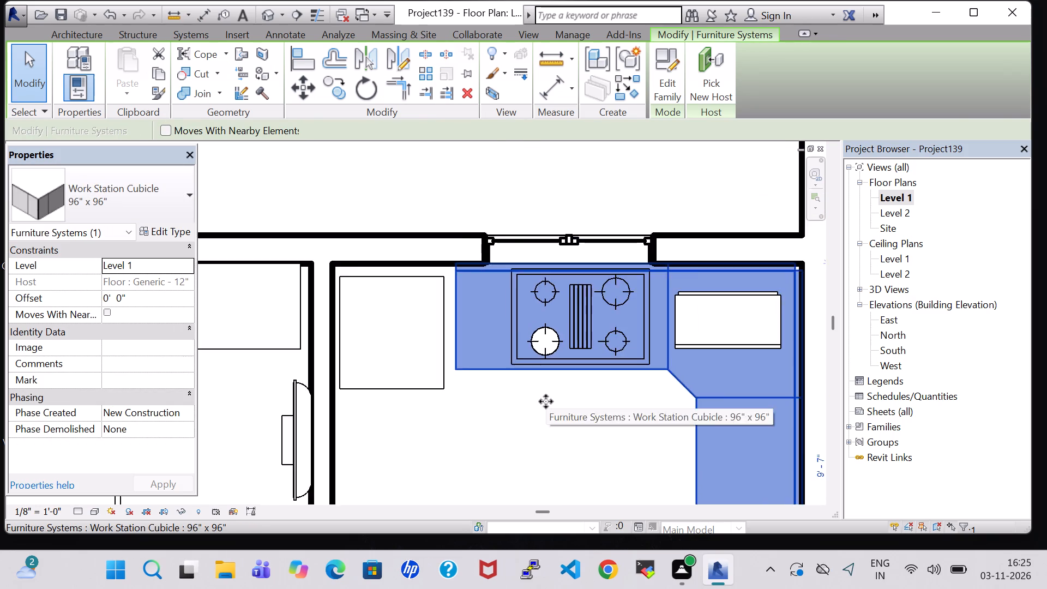
scroll(546, 401, down, 2)
click(520, 430)
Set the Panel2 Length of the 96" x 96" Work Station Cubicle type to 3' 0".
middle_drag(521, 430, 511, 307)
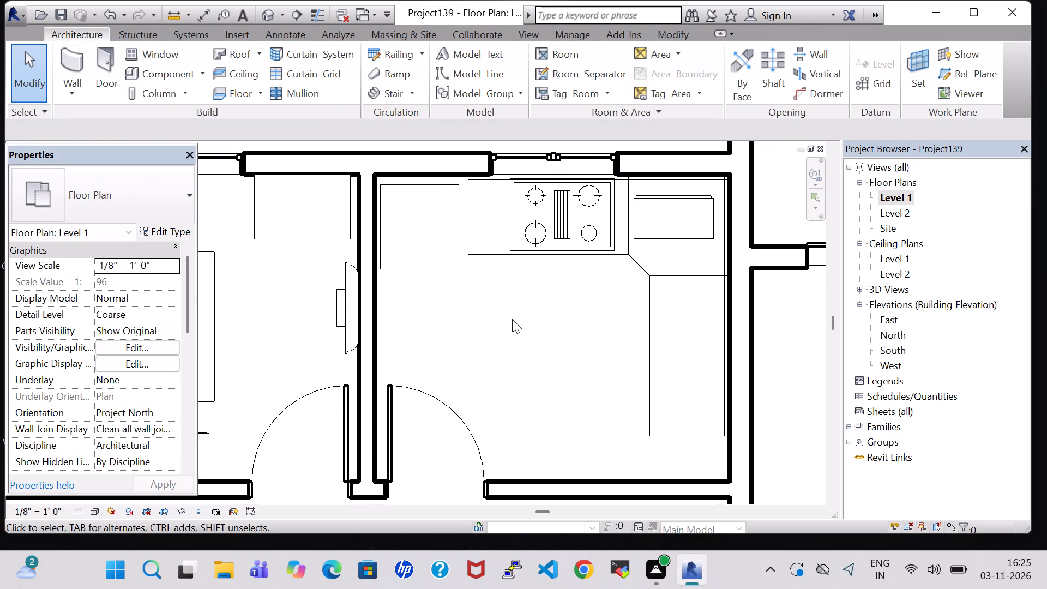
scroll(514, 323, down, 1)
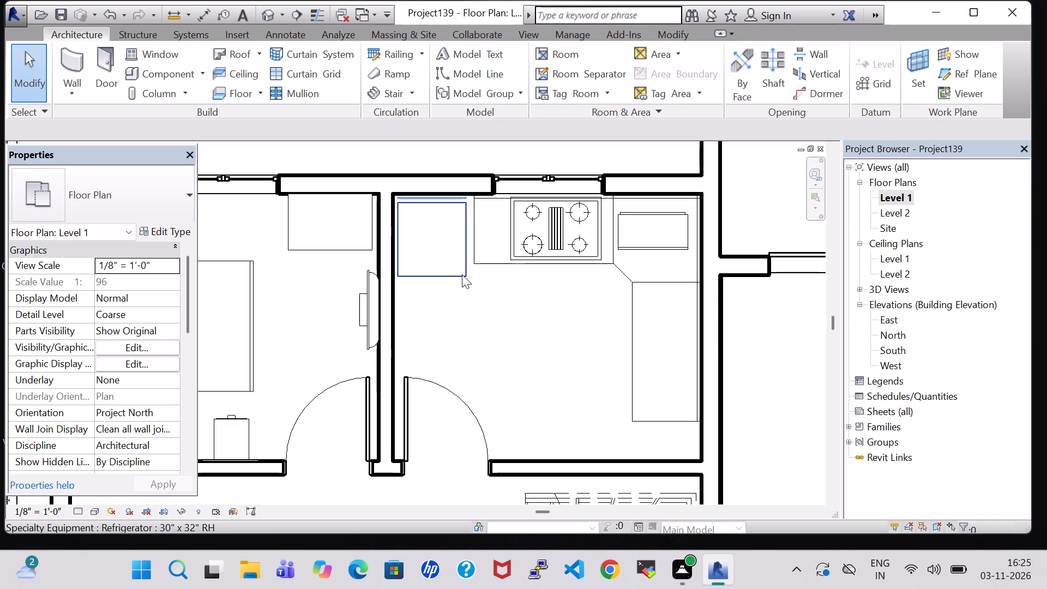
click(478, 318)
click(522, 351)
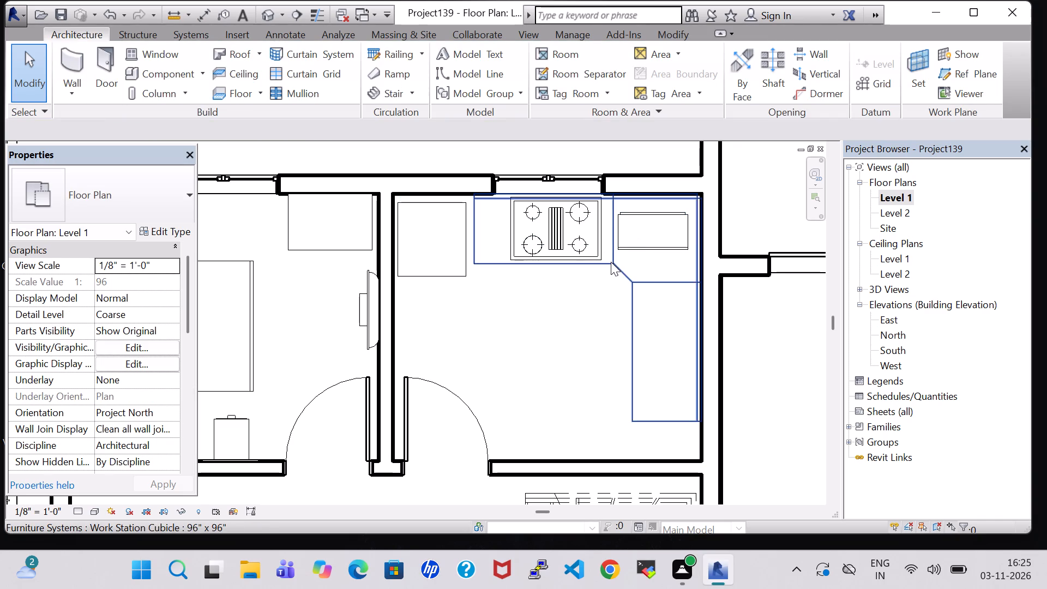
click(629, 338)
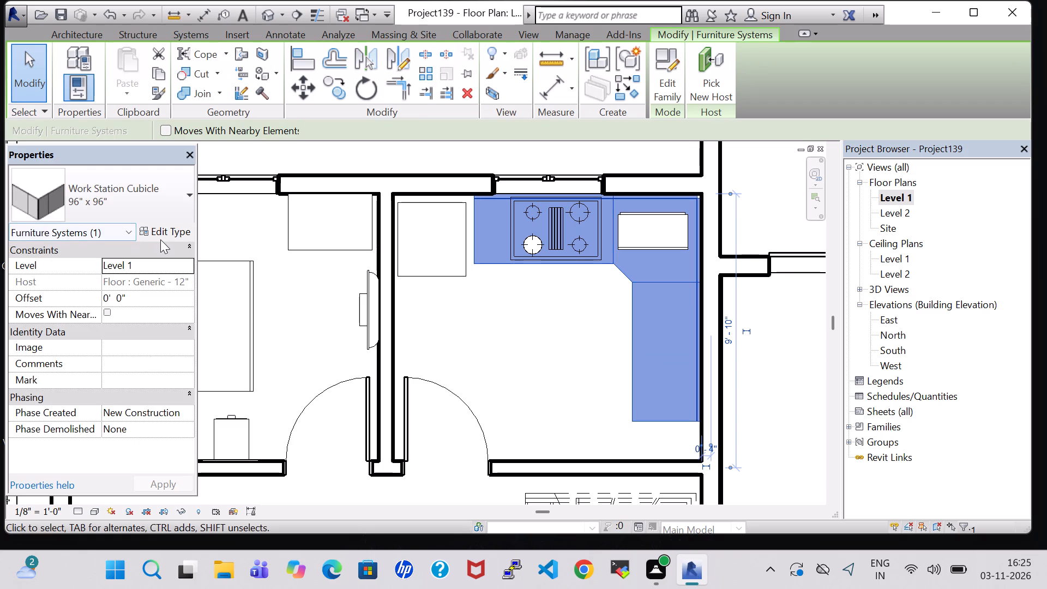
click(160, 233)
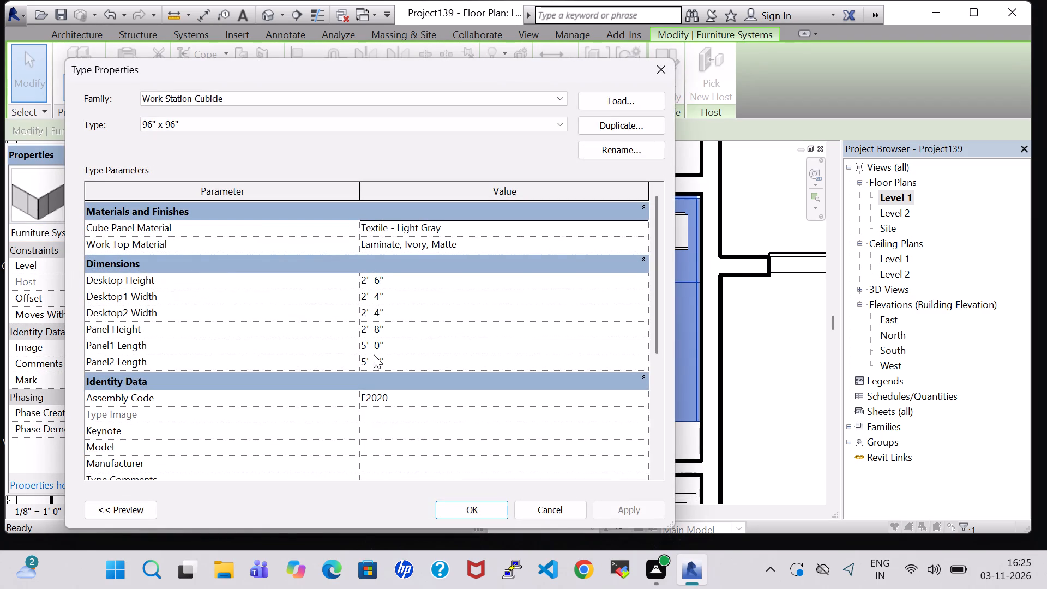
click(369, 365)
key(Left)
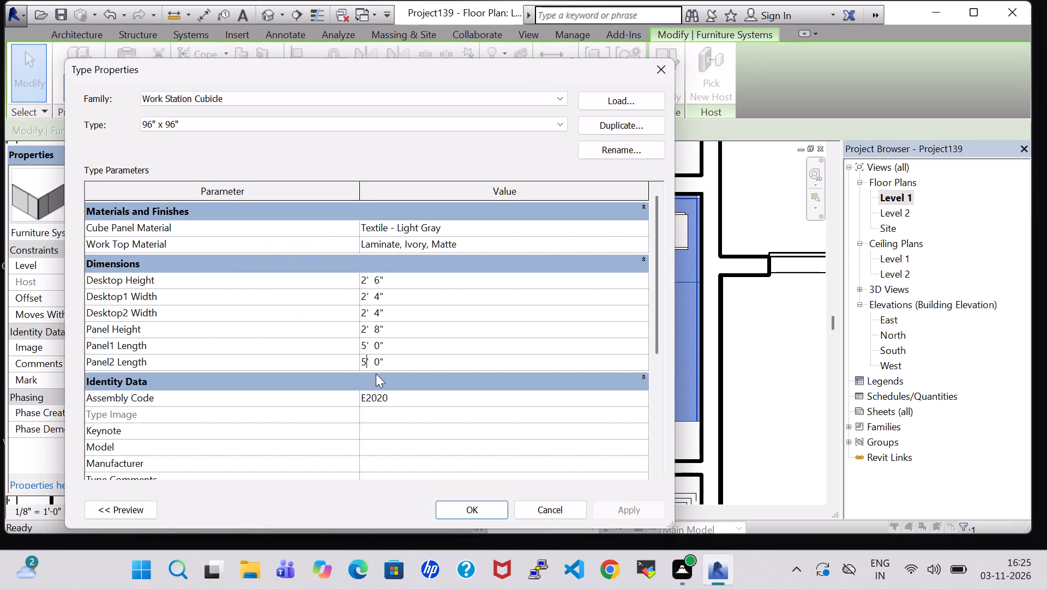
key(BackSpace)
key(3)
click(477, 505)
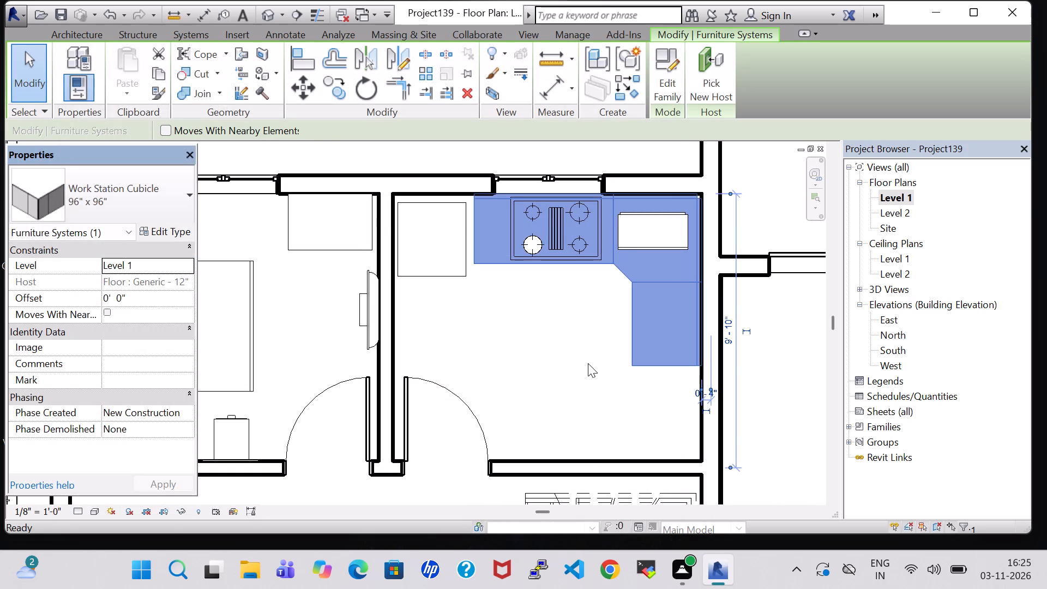
Set the Panel2 Length of the Work Station Cubicle type to 2' 0" to shorten its worktop along the east wall.
click(640, 361)
right_click(640, 361)
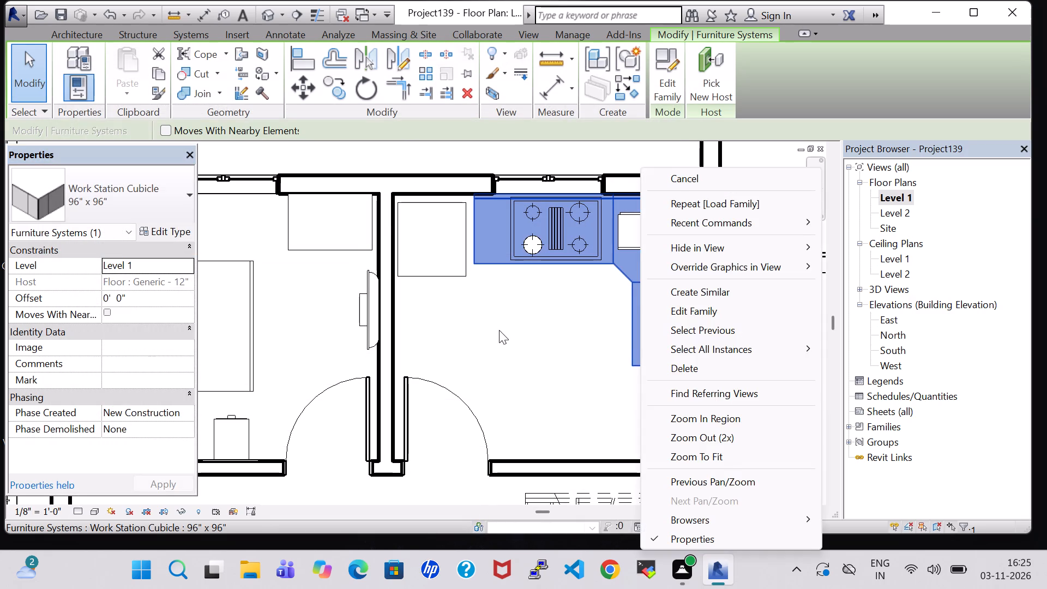
click(499, 330)
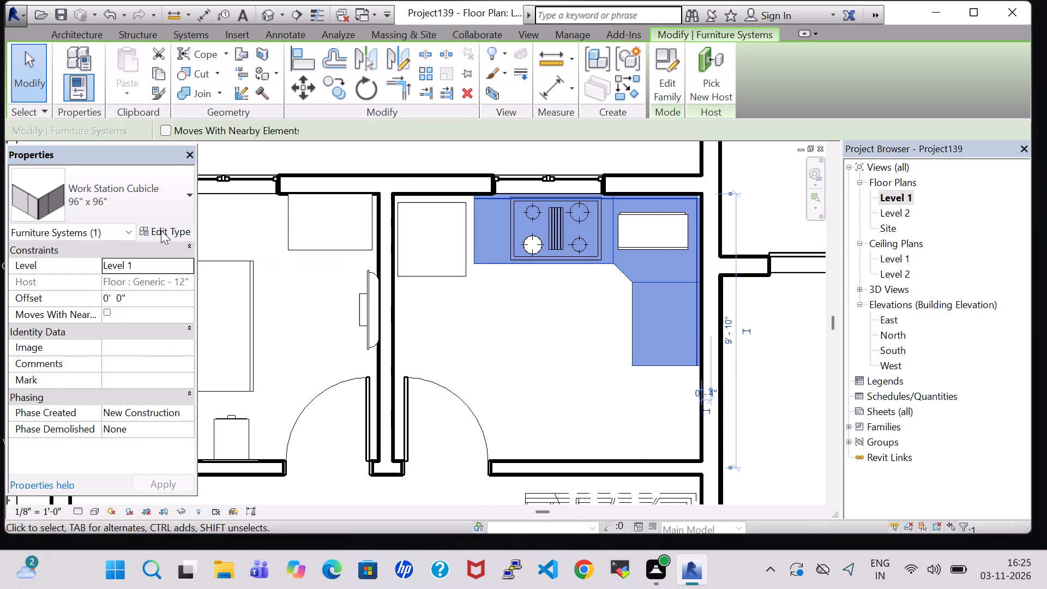
click(161, 230)
click(366, 362)
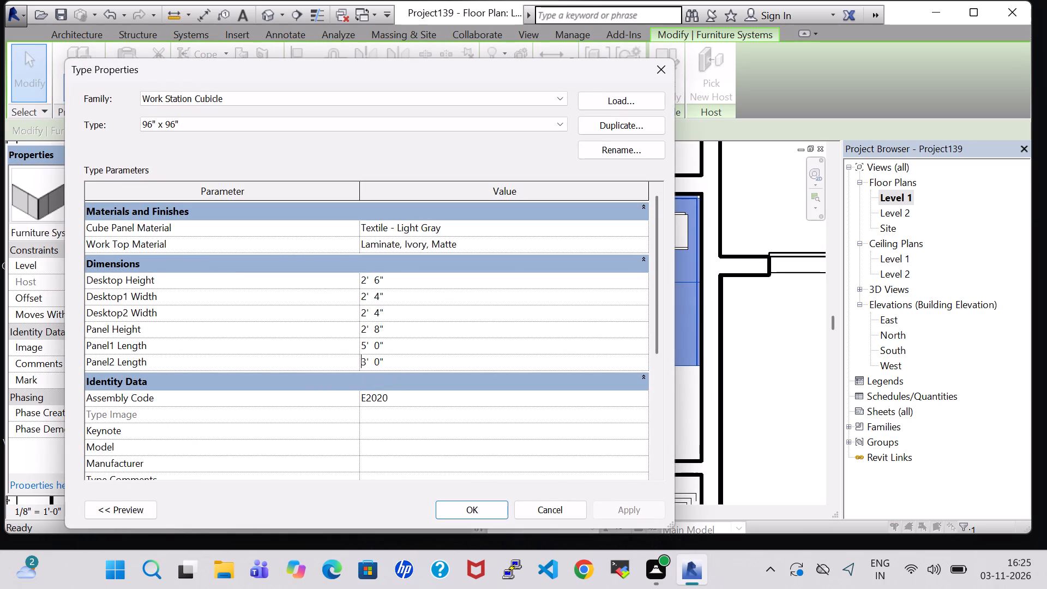
click(366, 362)
key(BackSpace)
key(2)
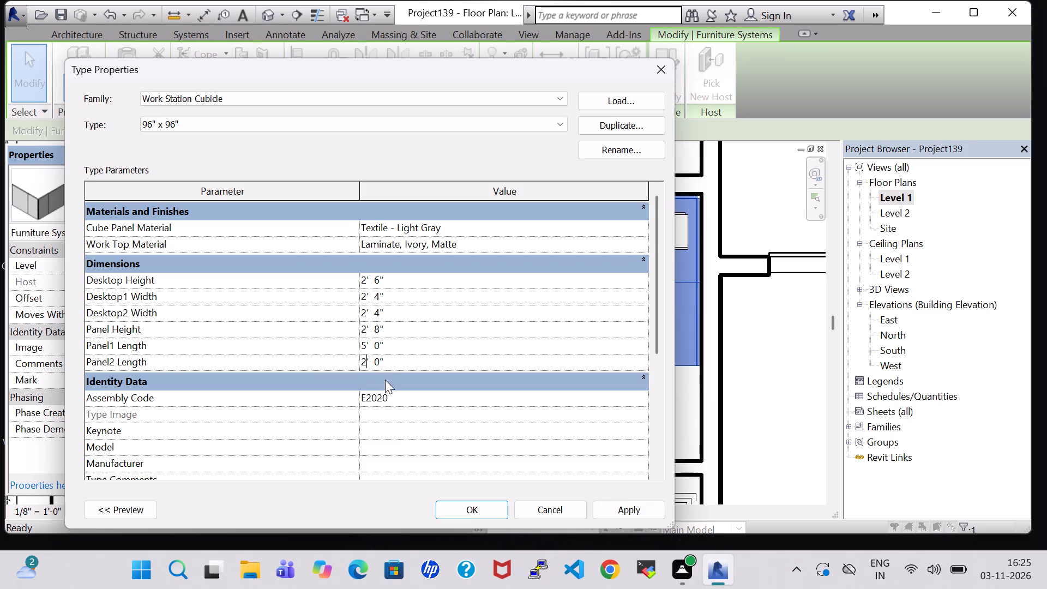
click(458, 515)
click(512, 374)
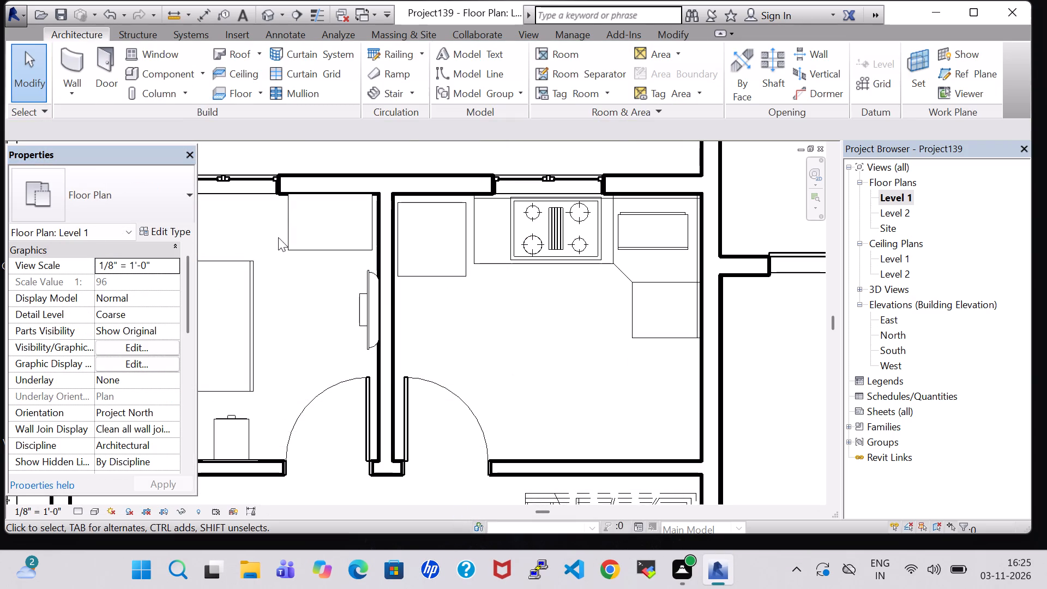
Load the Sink Kitchen-Double family from the Plumbing > Architectural > Fixtures > Sinks library folder.
click(173, 70)
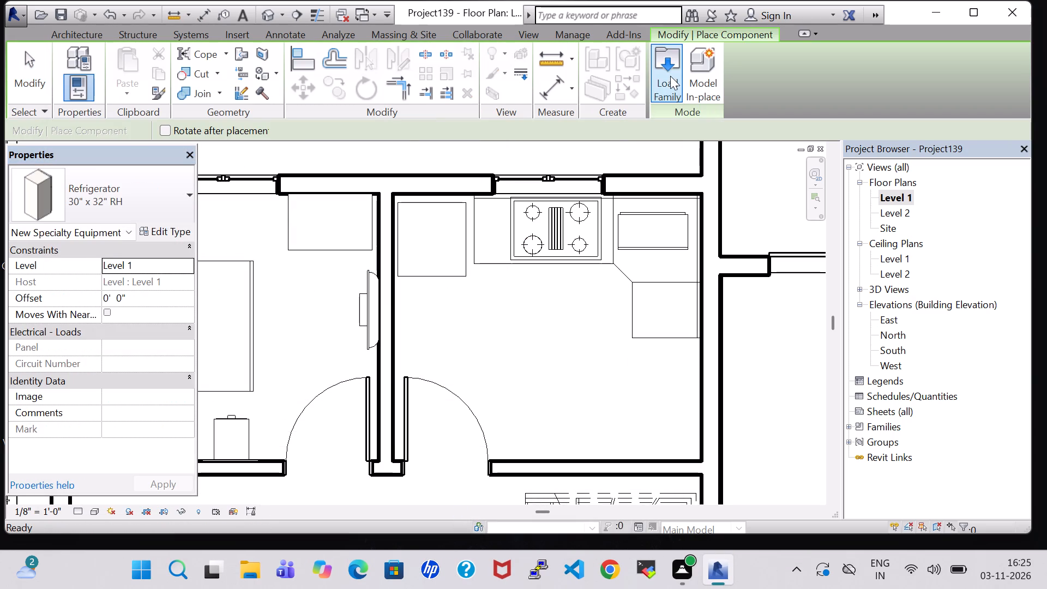
click(670, 76)
scroll(597, 222, down, 1)
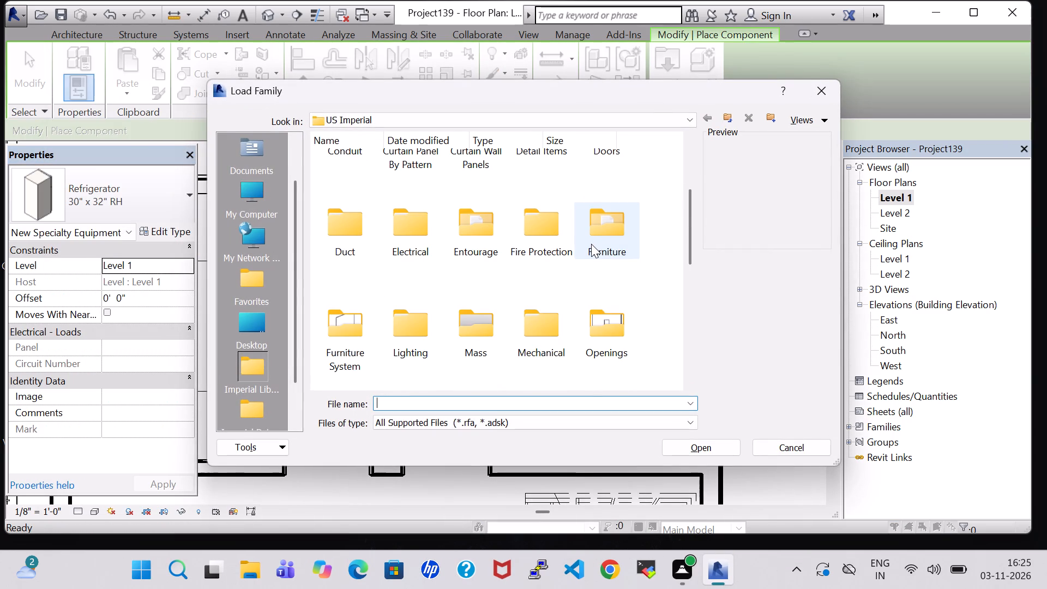
click(592, 244)
key(p)
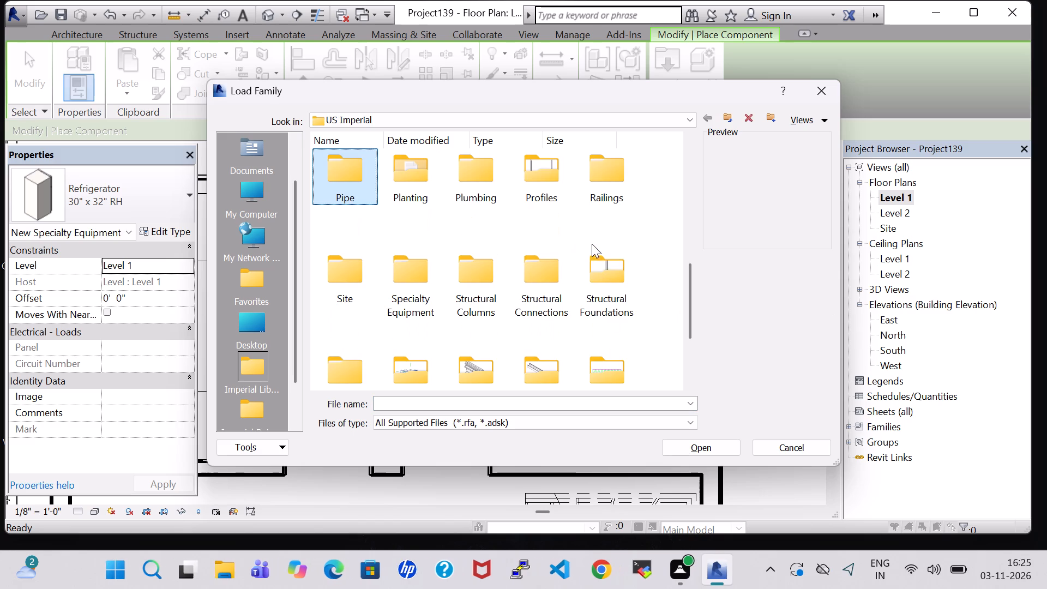
double_click(478, 177)
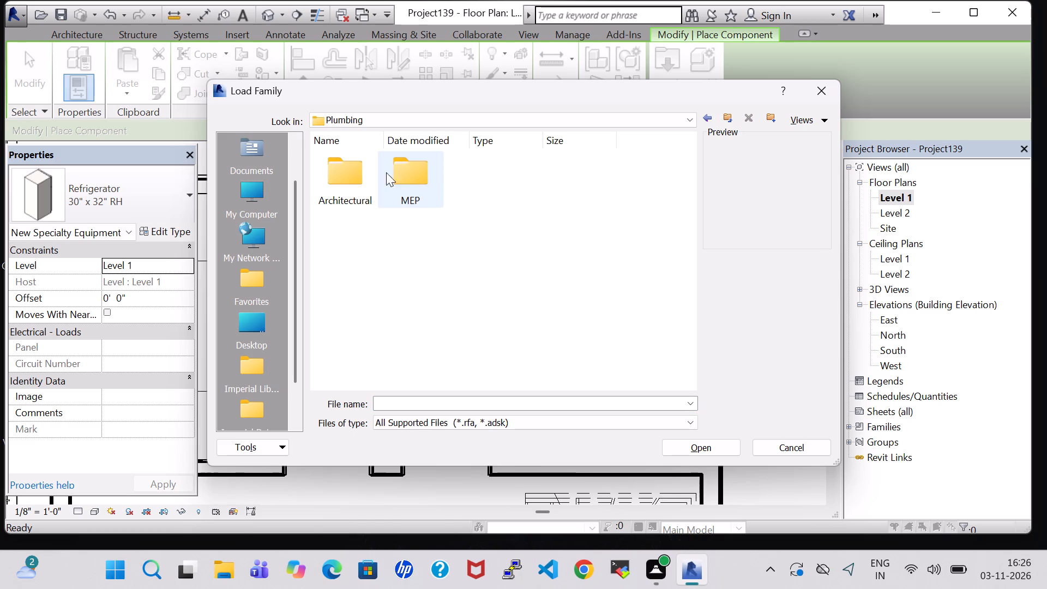
double_click(347, 182)
double_click(438, 179)
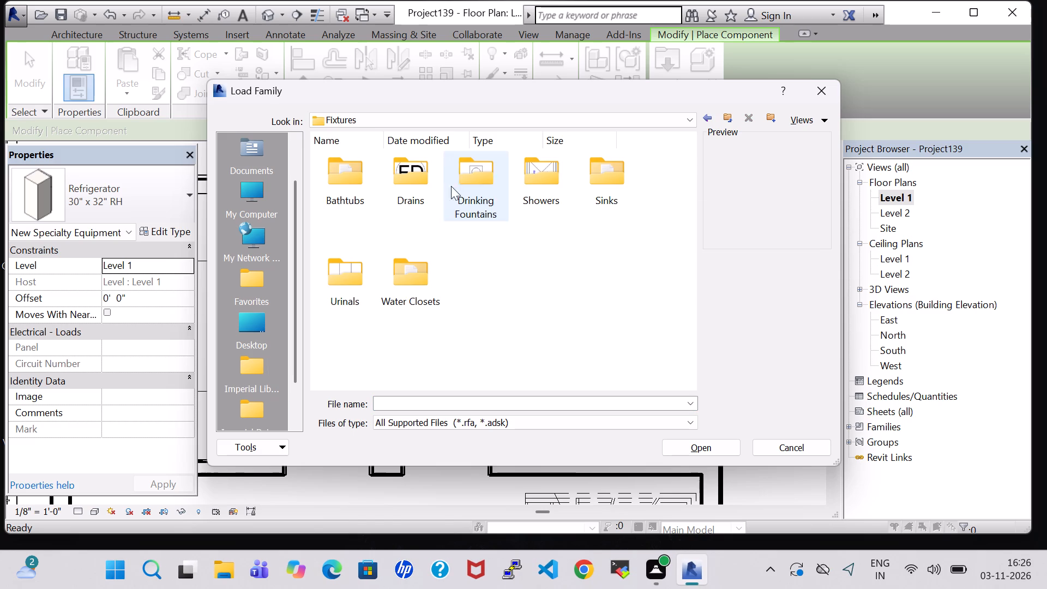
double_click(592, 167)
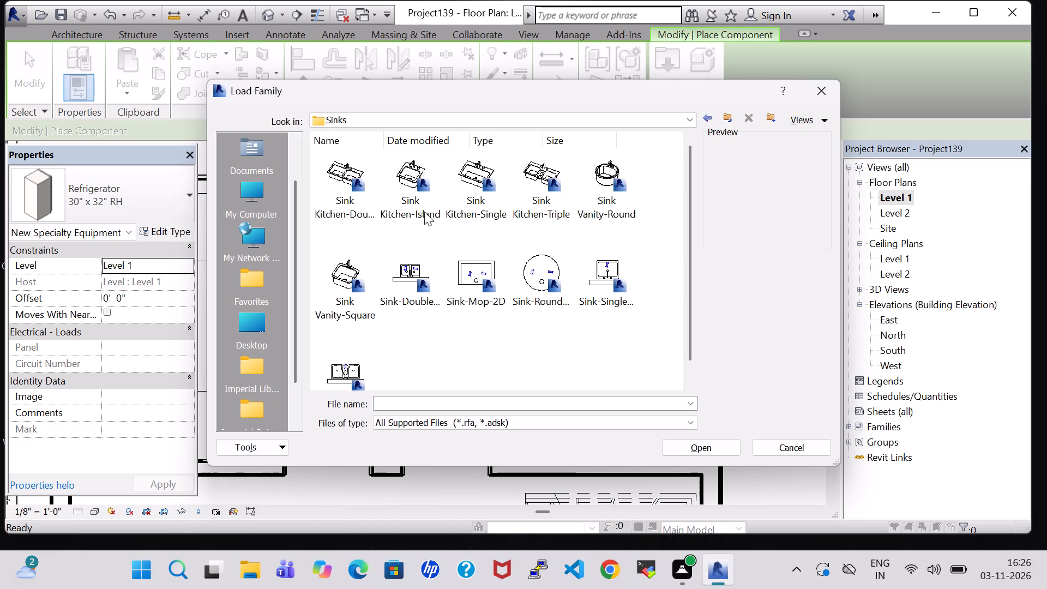
click(344, 161)
click(707, 446)
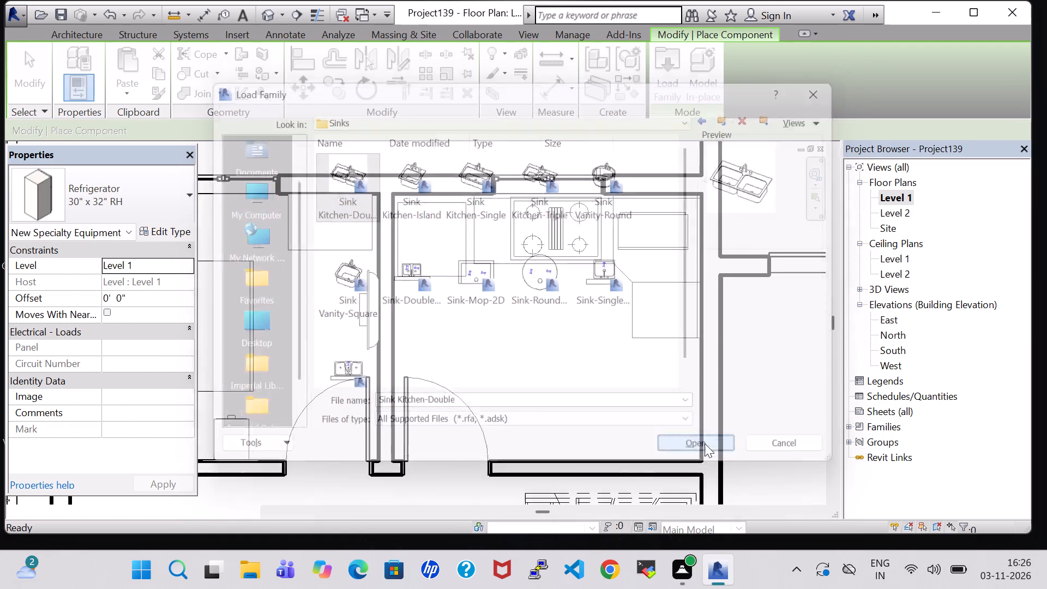
Place the 42" x 21" double kitchen sink against the east wall, south of the worktop, rotated with its taps toward the wall.
key(space)
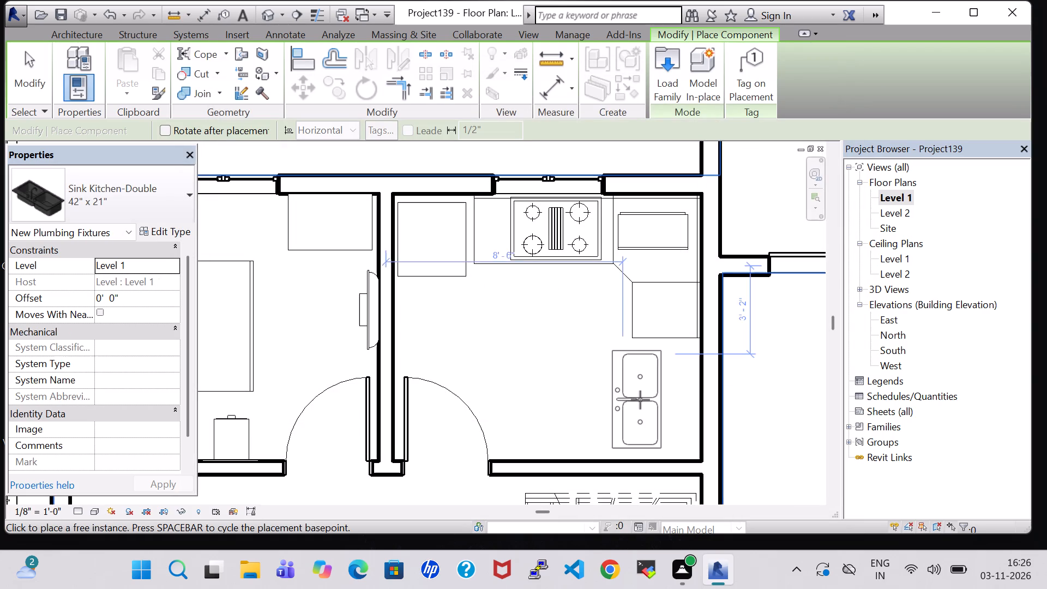
key(space)
key(space)
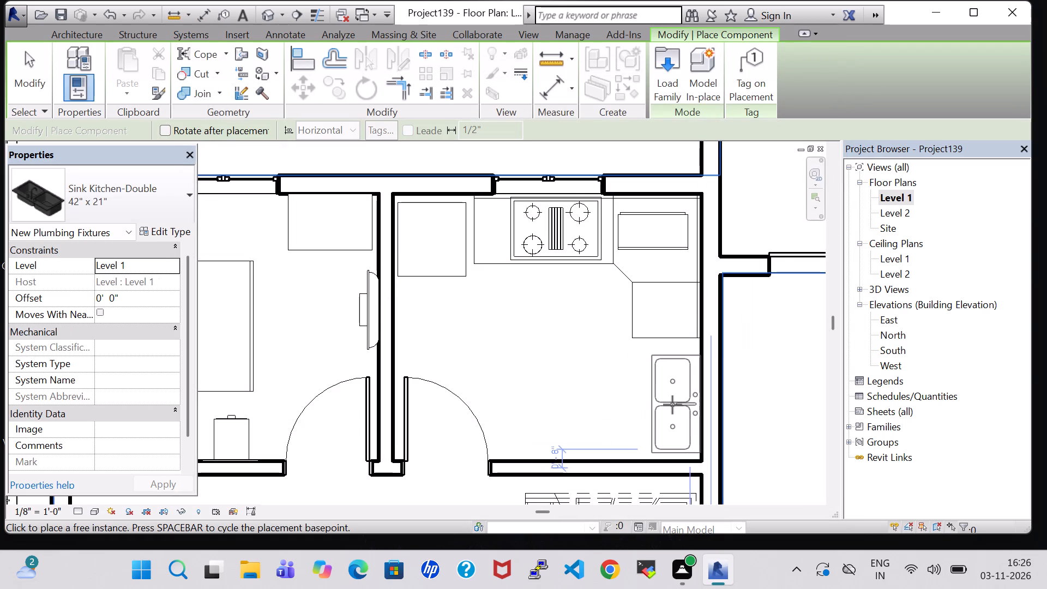
scroll(672, 405, up, 5)
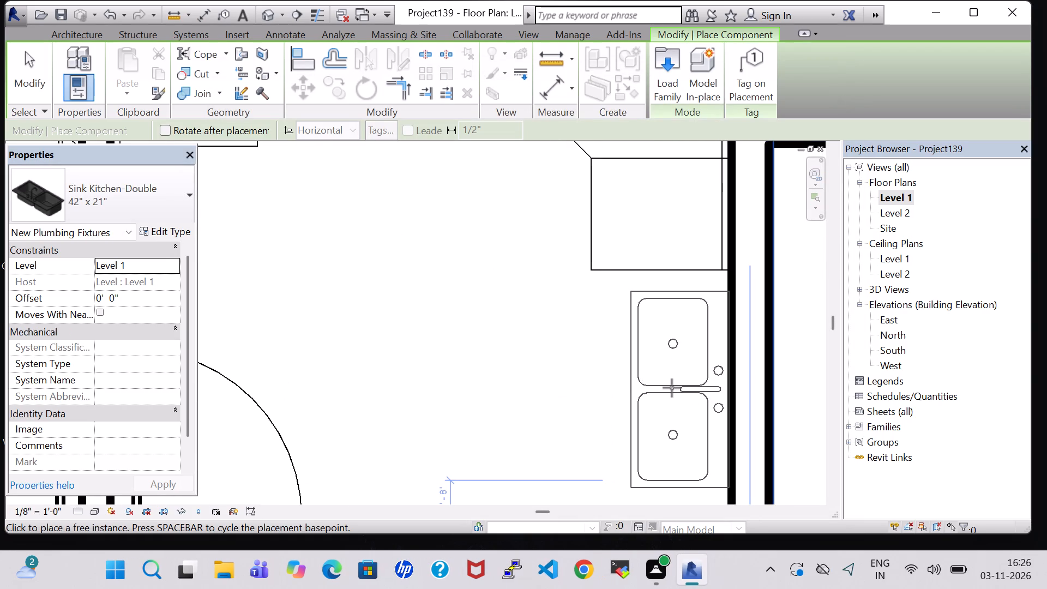
click(672, 388)
key(Escape)
key(Escape)
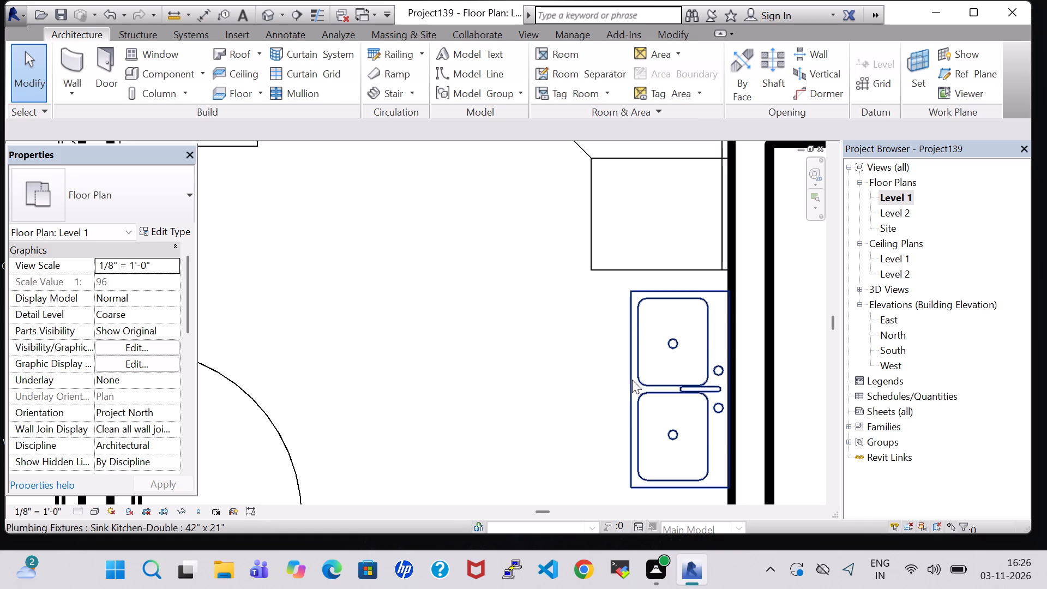
click(633, 380)
click(286, 281)
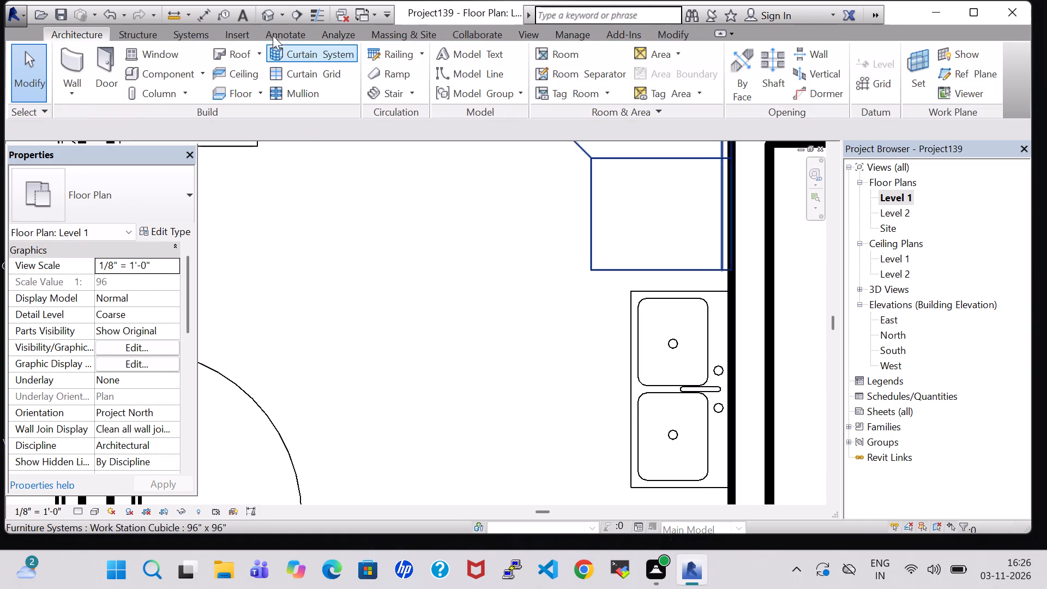
Set the material of the 30" x 32" RH Refrigerator type to Carpet (1), working from the 3D view.
click(263, 13)
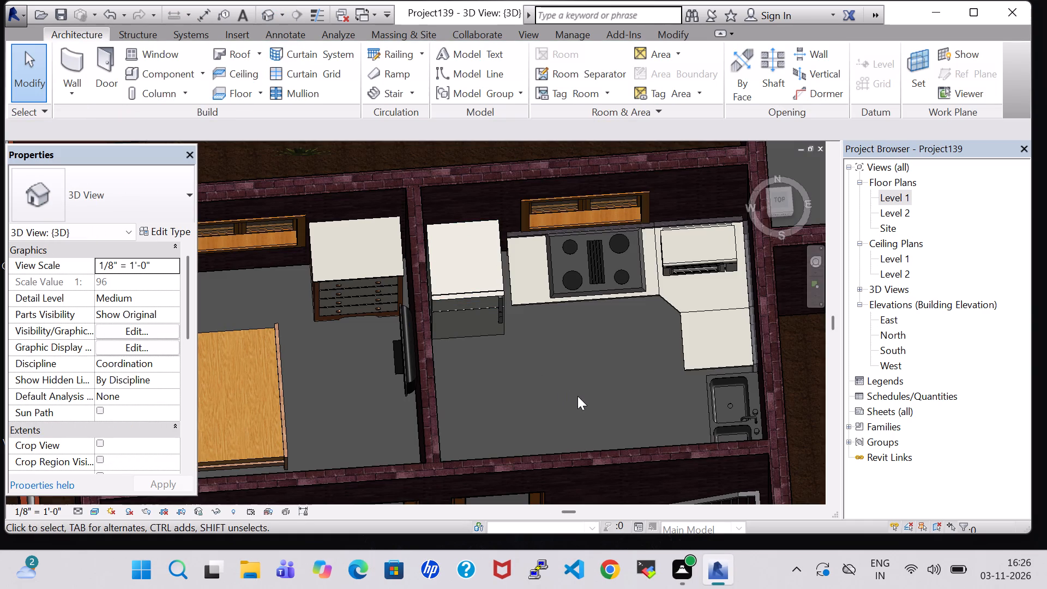
middle_drag(577, 396, 567, 312)
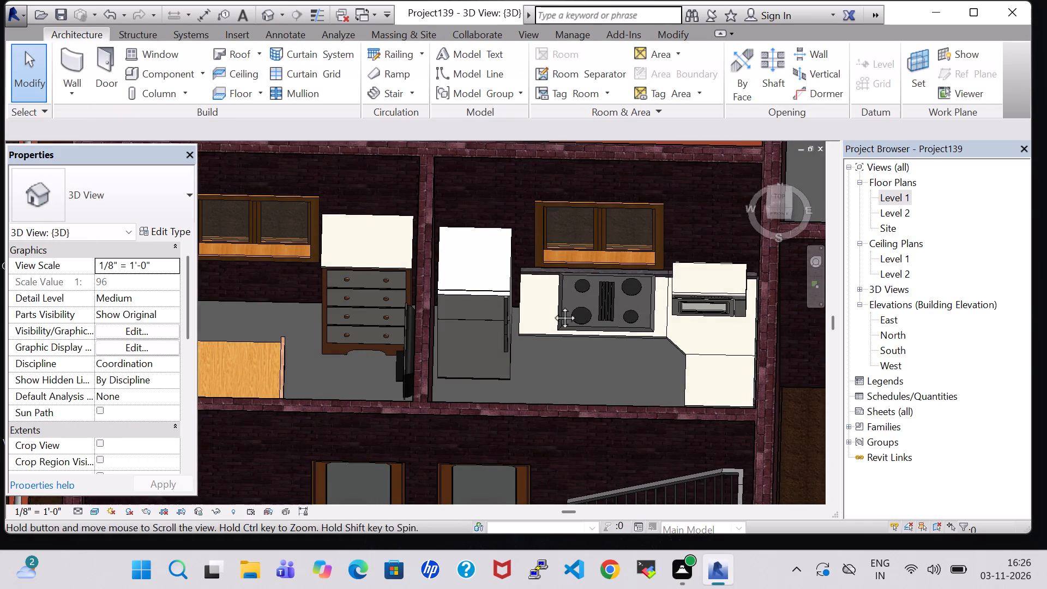
click(487, 280)
click(153, 228)
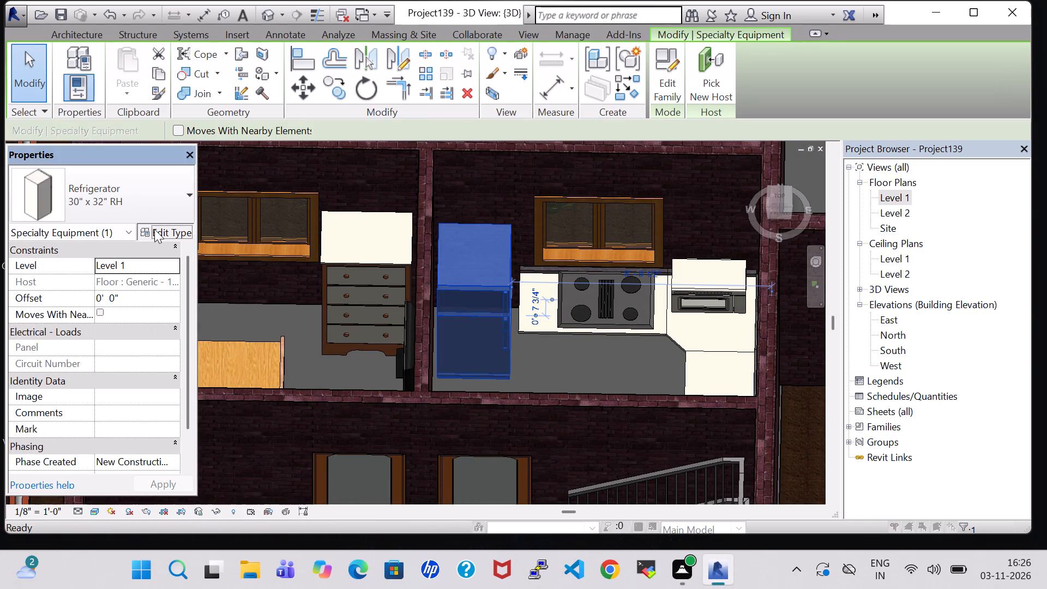
click(642, 260)
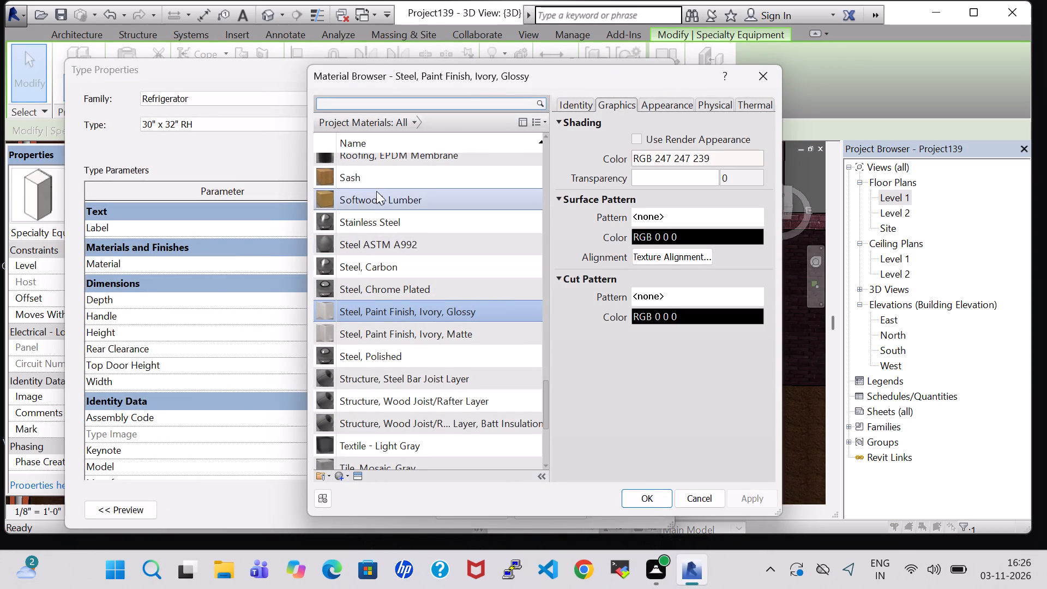
scroll(374, 201, up, 7)
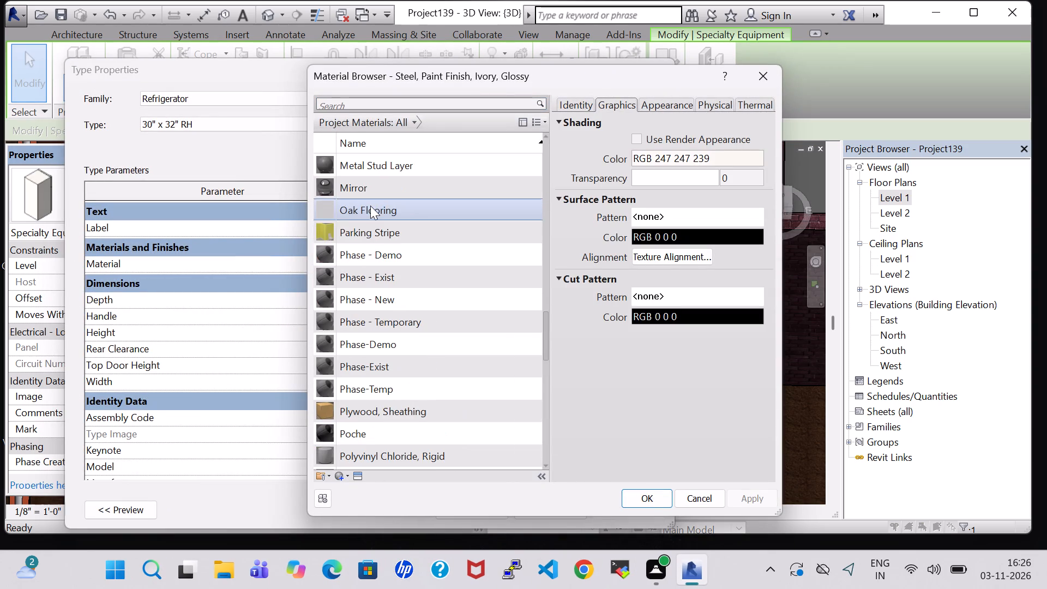
scroll(370, 206, up, 1)
scroll(369, 211, down, 2)
scroll(369, 211, up, 3)
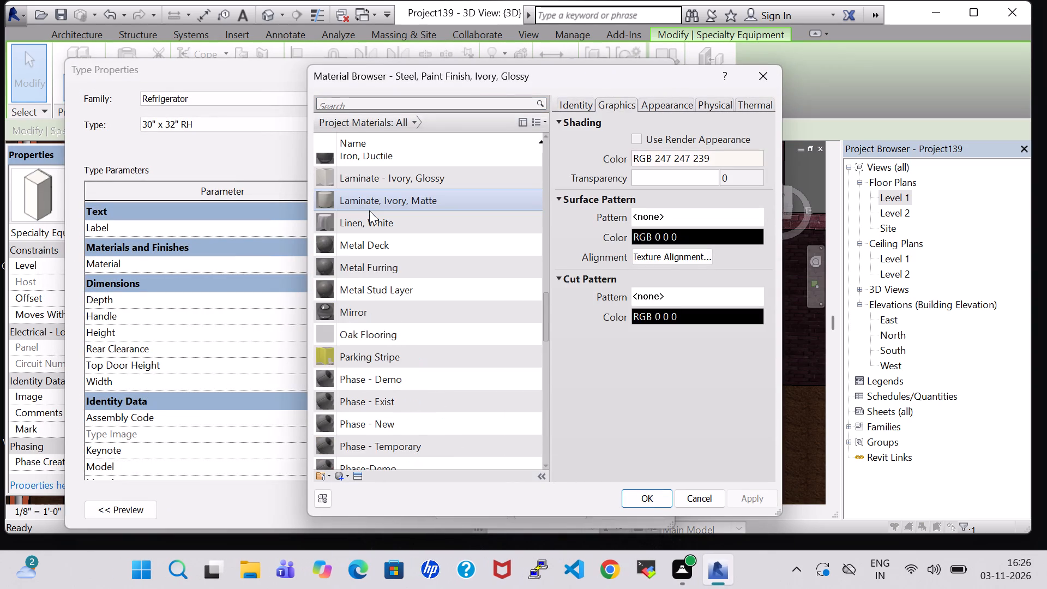
scroll(369, 211, down, 10)
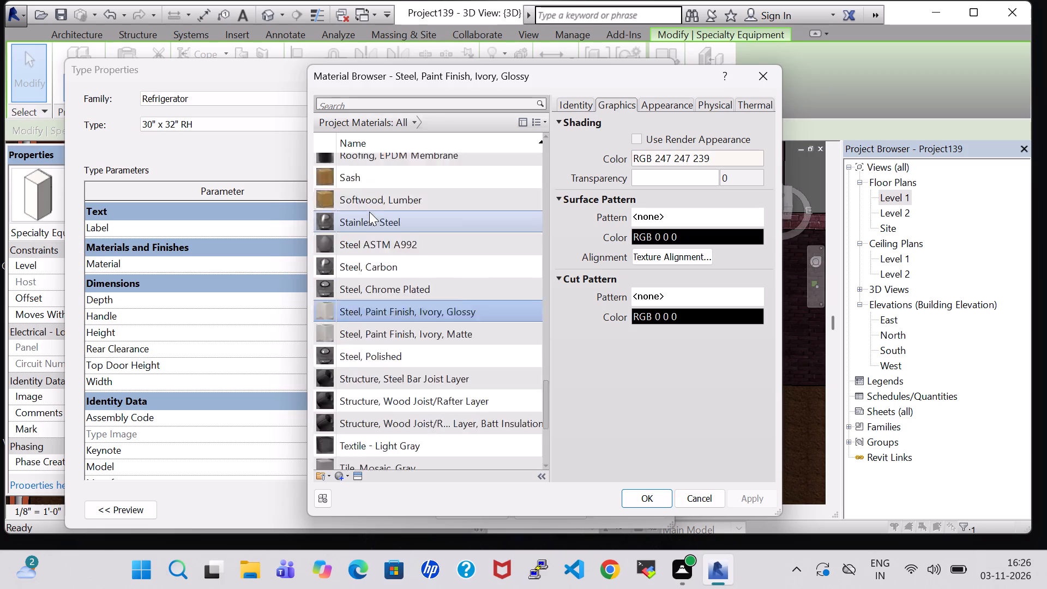
scroll(369, 212, down, 4)
scroll(369, 212, up, 20)
scroll(369, 212, up, 1)
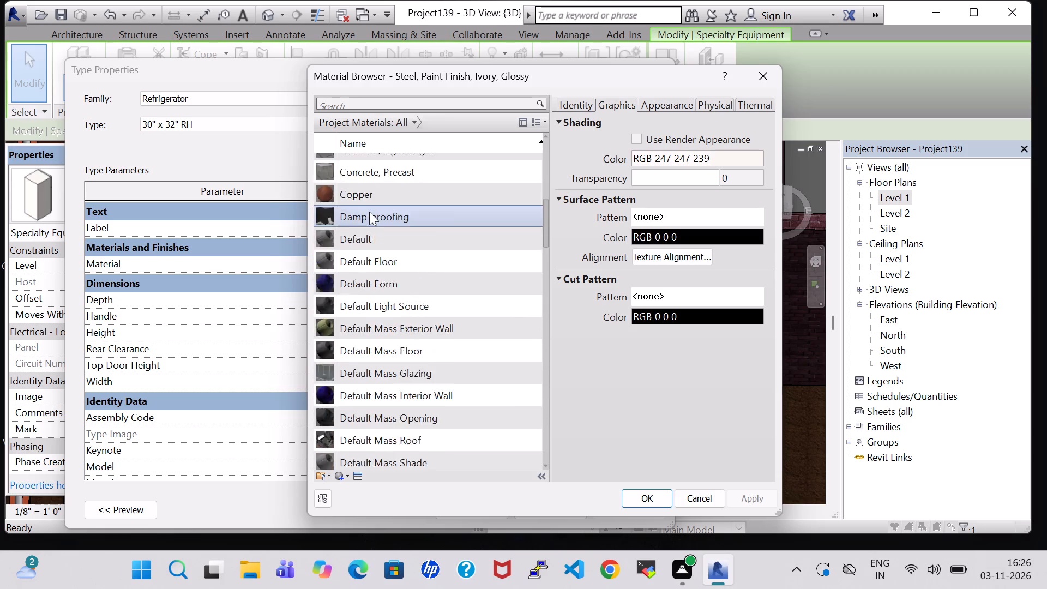
scroll(369, 212, up, 7)
click(377, 423)
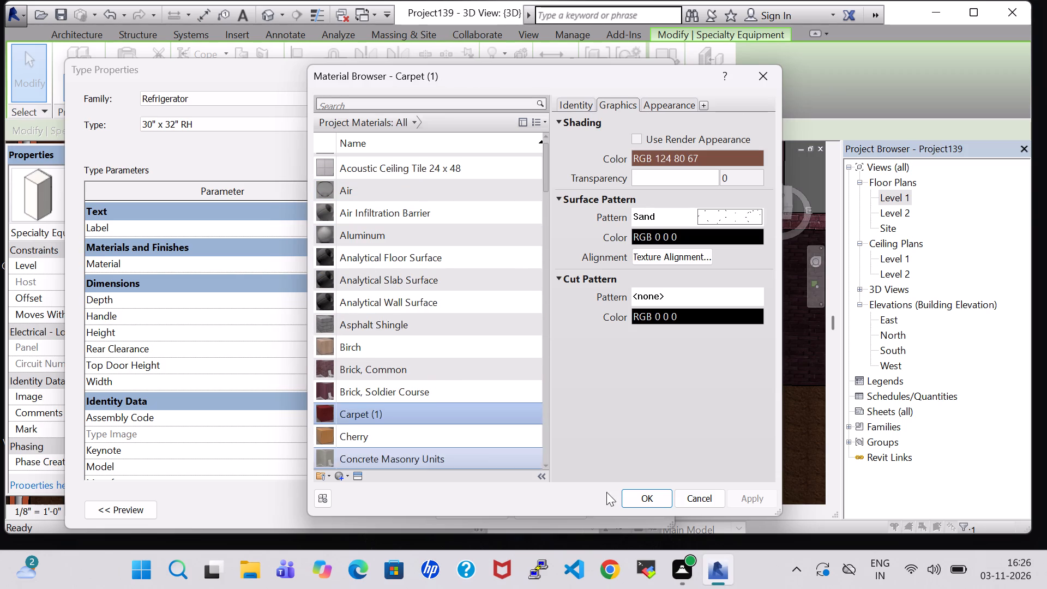
click(631, 497)
click(488, 508)
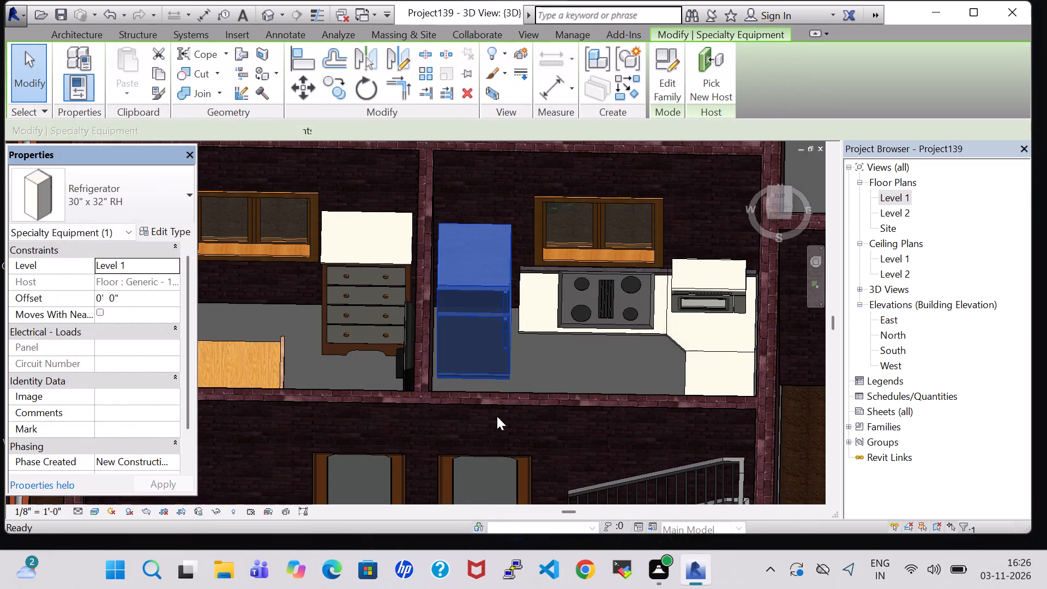
click(551, 366)
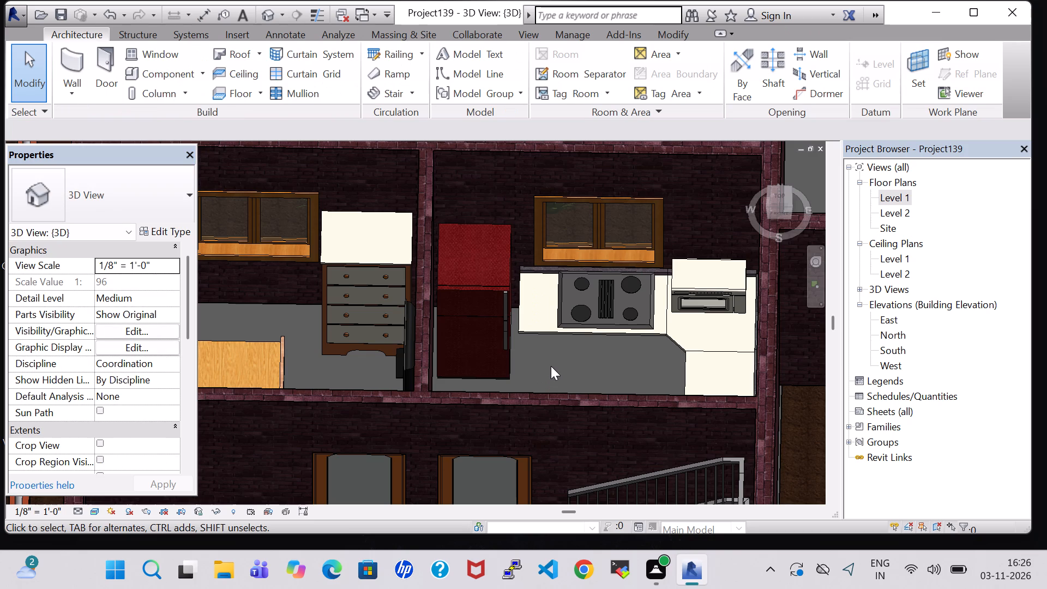
Examine the refrigerator, worktop, cooktop and sink in the kitchen from several 3D angles.
middle_drag(549, 366, 515, 377)
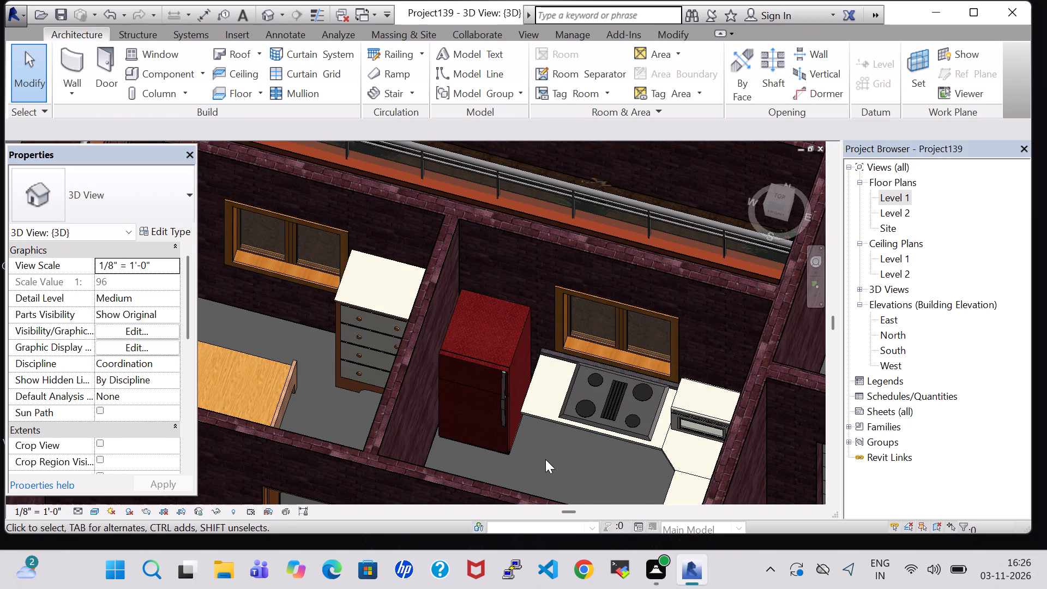
scroll(545, 459, up, 1)
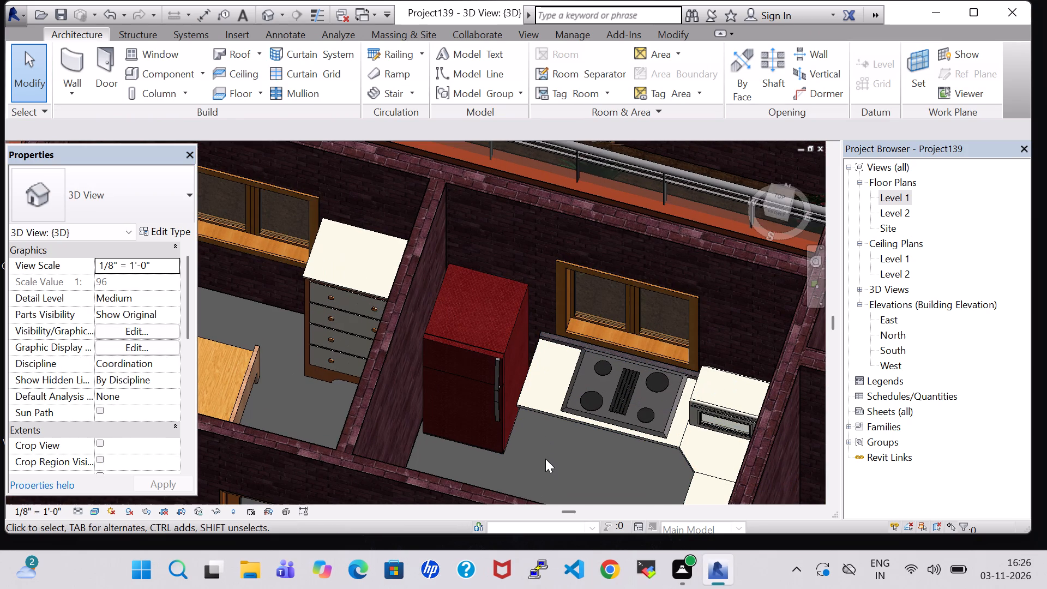
shift+middle_drag(544, 460, 567, 468)
scroll(542, 375, up, 1)
middle_drag(542, 375, 553, 430)
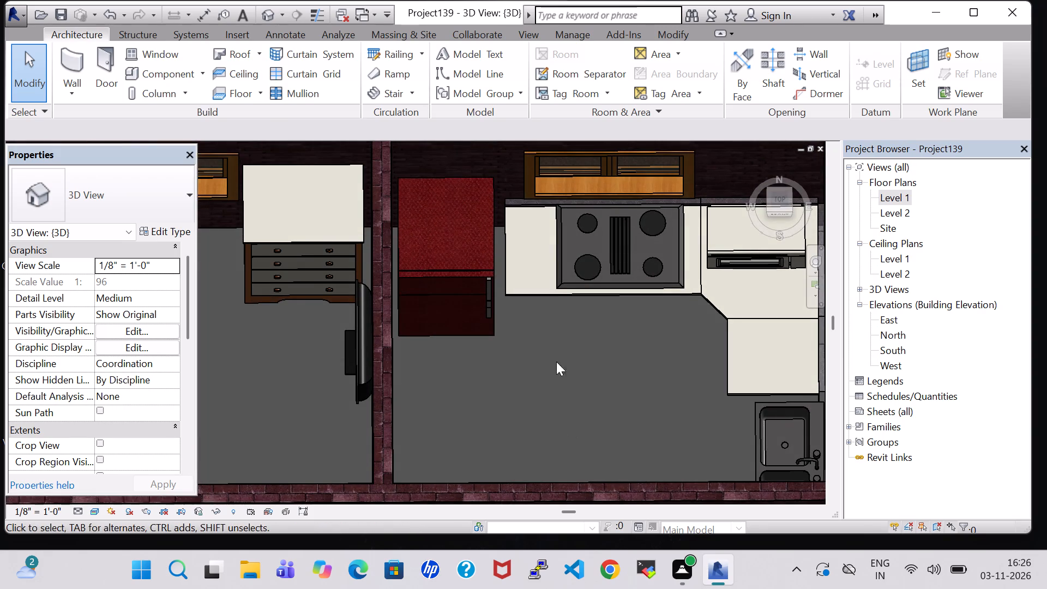
middle_drag(556, 362, 553, 405)
middle_drag(553, 394, 479, 329)
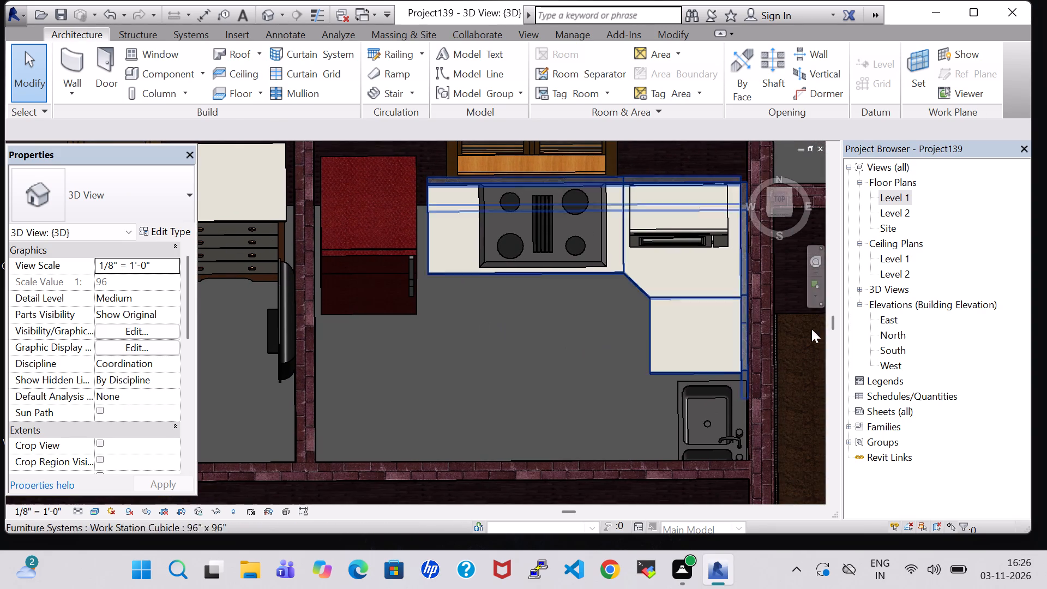
Place tagged rooms in the furnished bedroom and the adjacent kitchen on the Level 1 floor plan.
double_click(898, 191)
scroll(514, 178, down, 11)
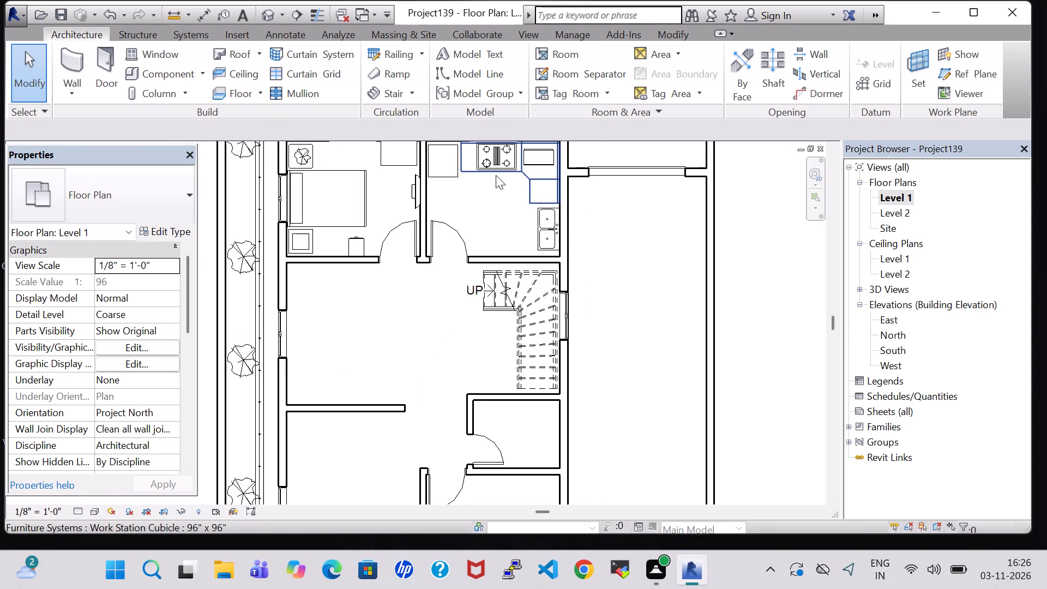
middle_drag(491, 178, 528, 324)
click(567, 59)
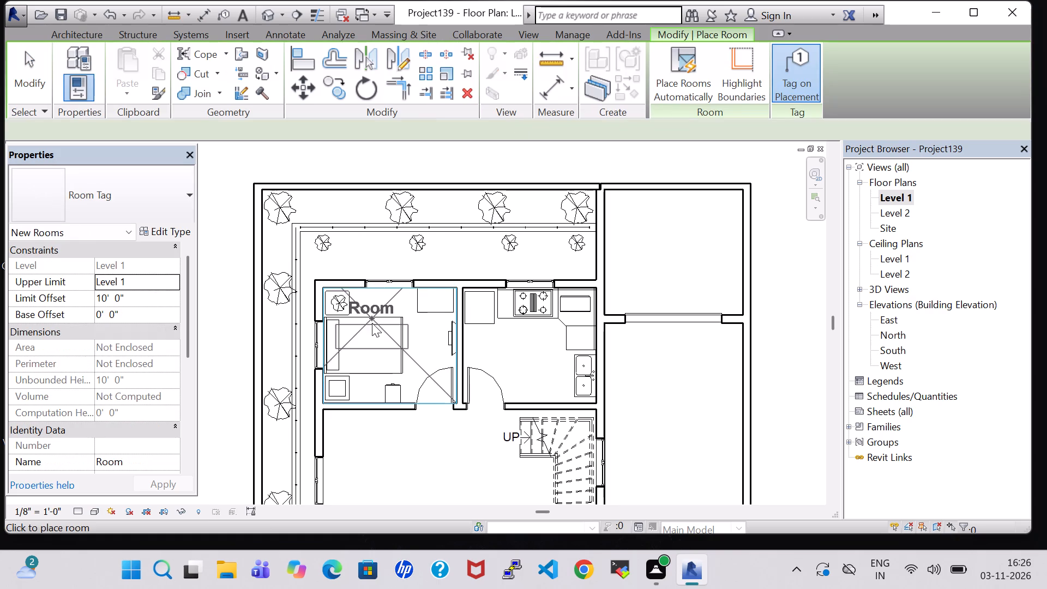
click(385, 346)
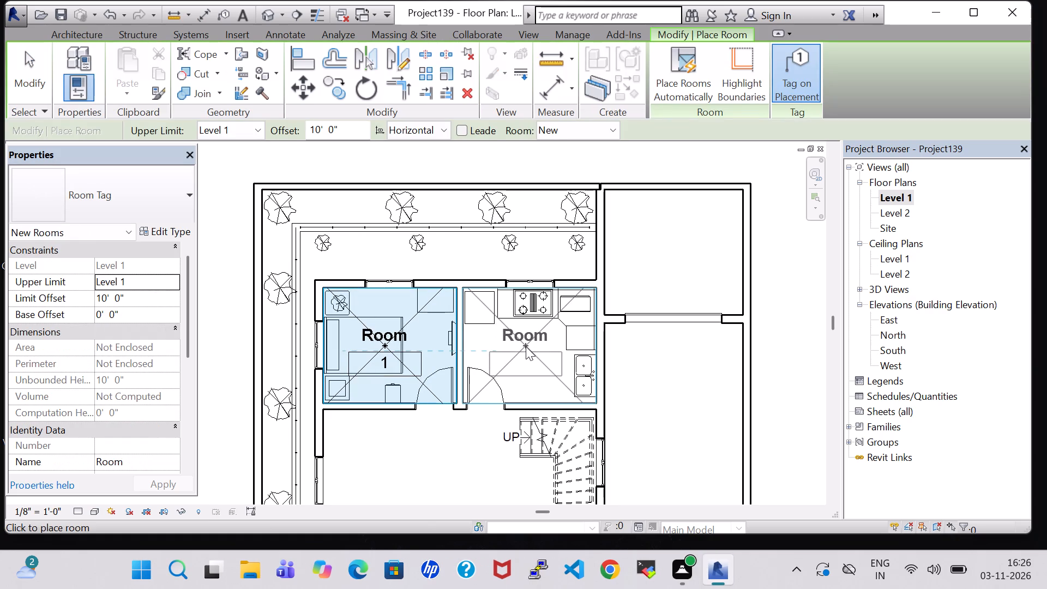
click(526, 346)
key(Escape)
key(Escape)
Turn off Show Room Number for the Room Tag type.
click(383, 334)
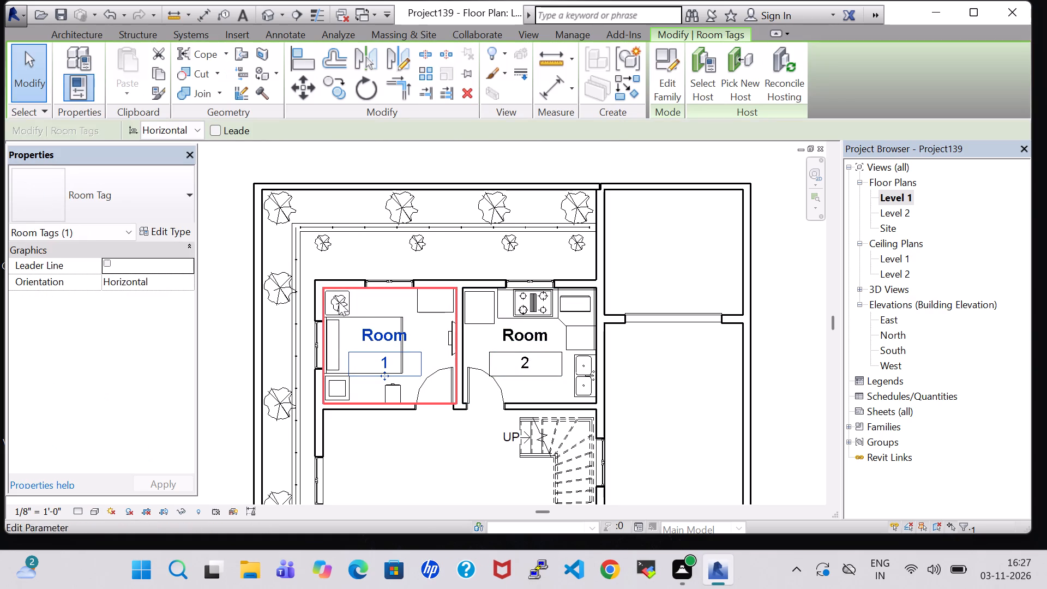
click(173, 226)
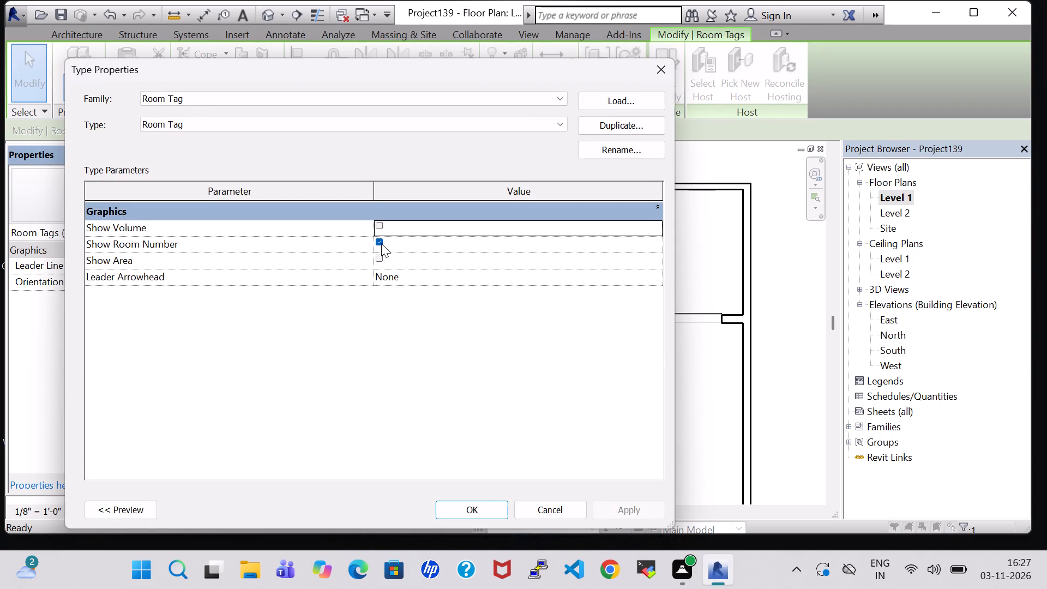
click(381, 243)
click(488, 509)
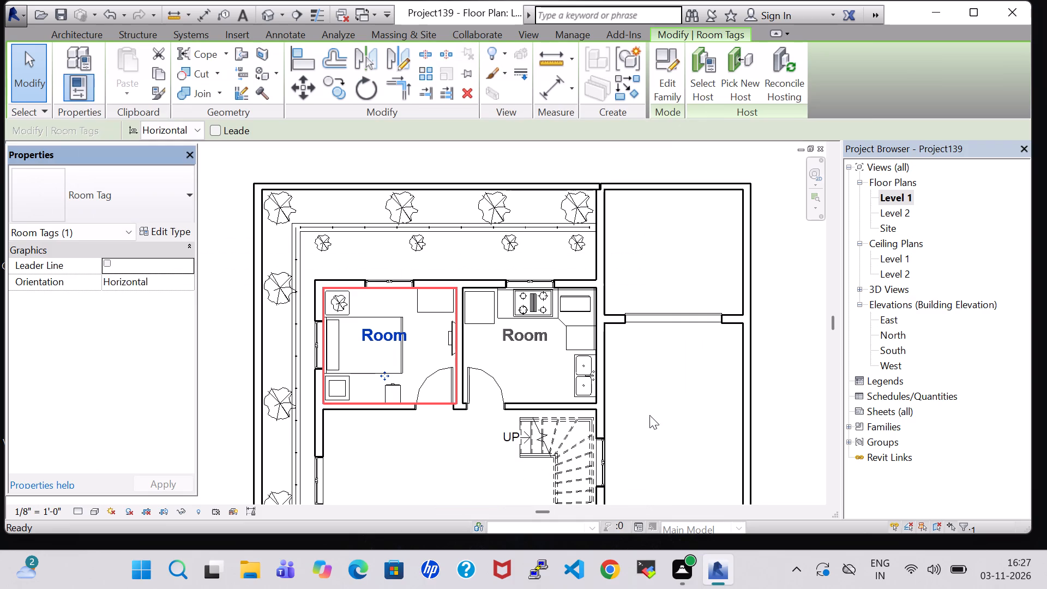
click(649, 415)
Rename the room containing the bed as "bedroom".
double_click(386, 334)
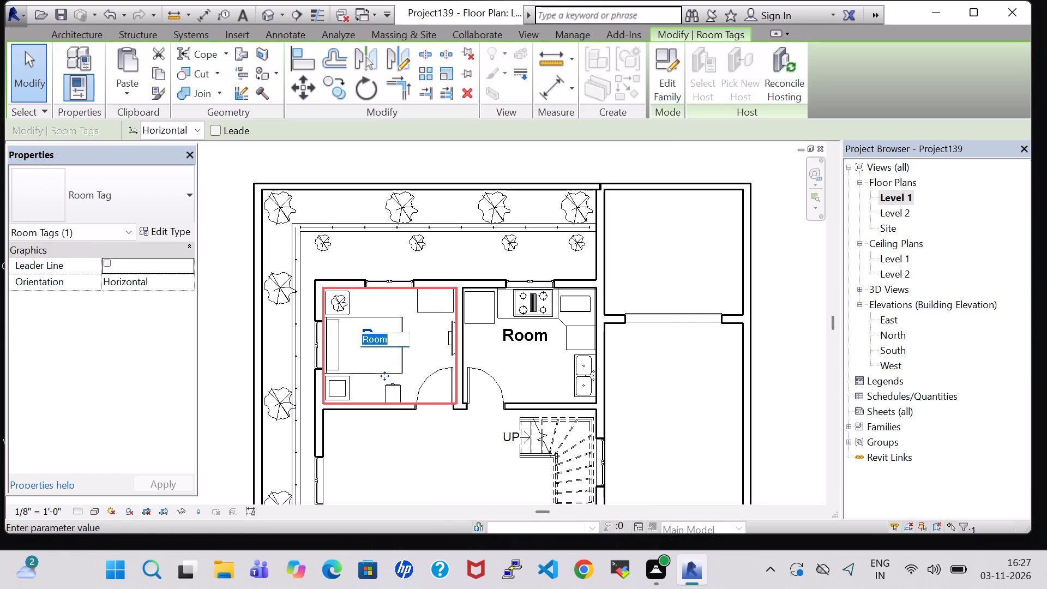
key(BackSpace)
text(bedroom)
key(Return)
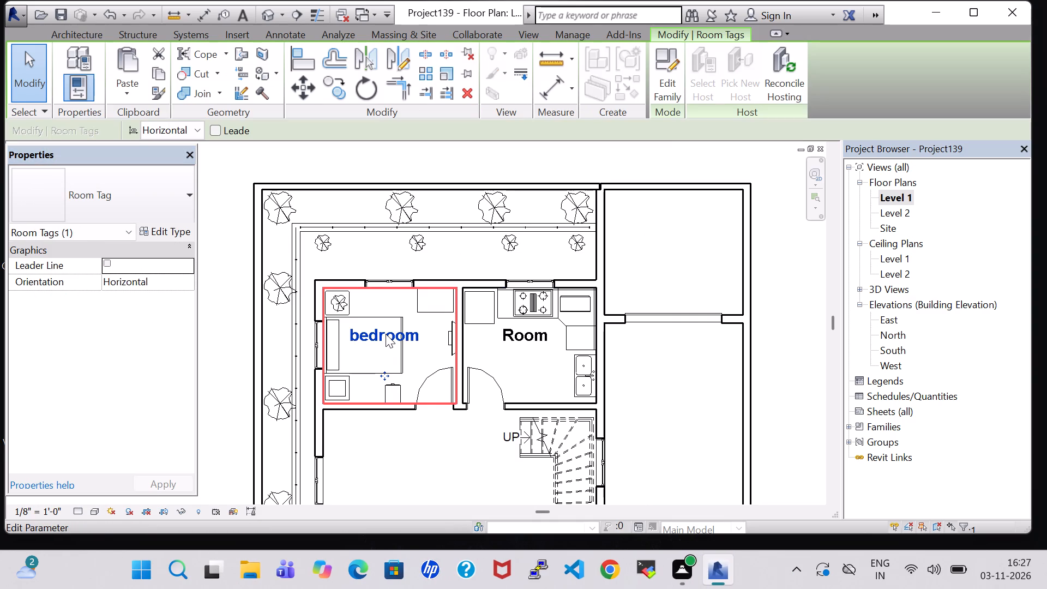
Rename the room containing the bed in capitals as "BEDROOM".
double_click(386, 334)
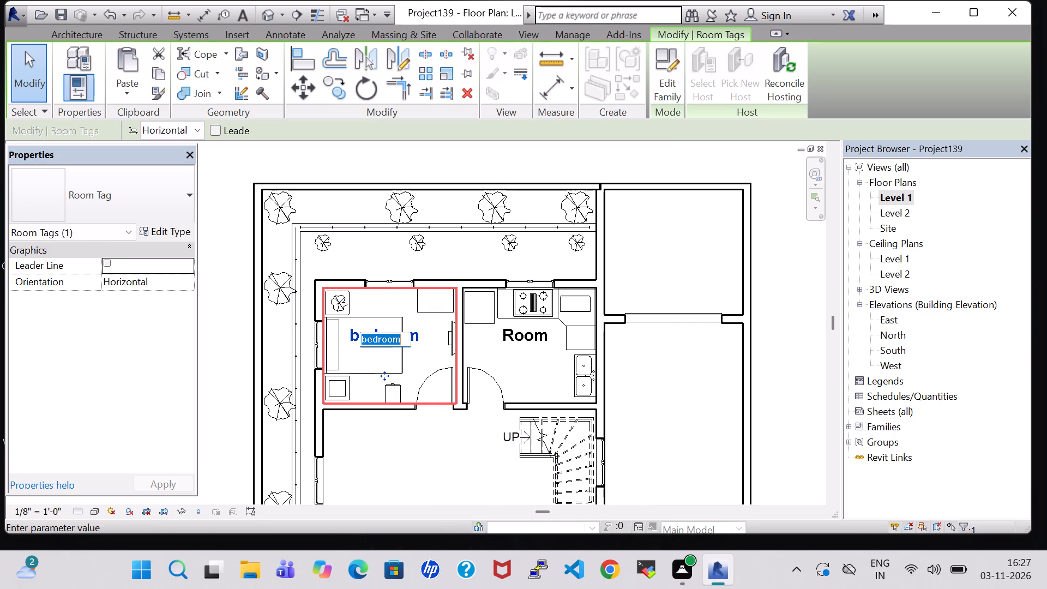
key(Right)
key(Right)
key(Right)
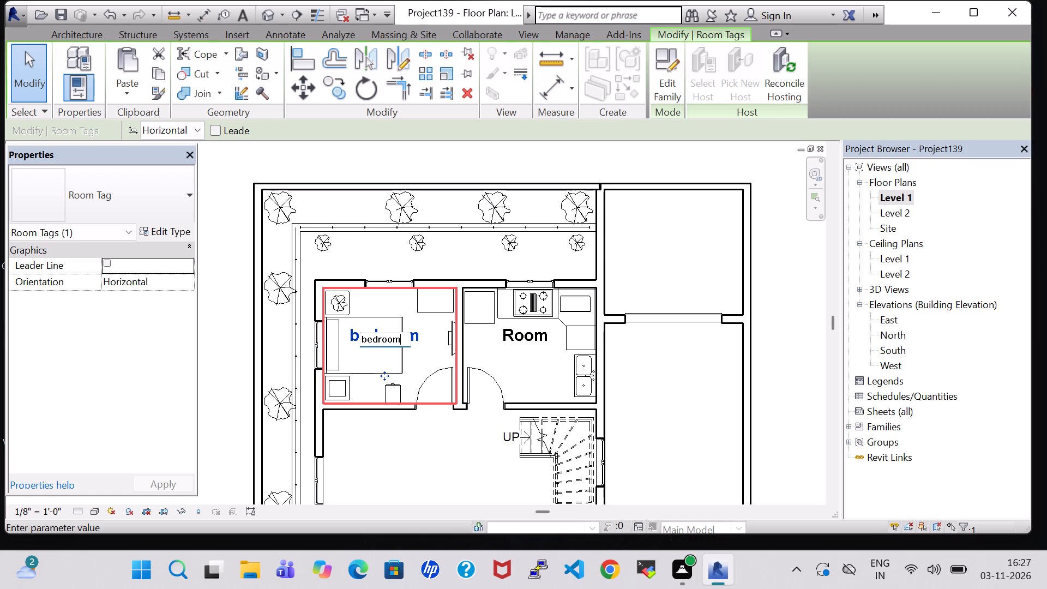
key(BackSpace)
key(BackSpace)
key(BackSpace)
key(BackSpace)
key(BackSpace)
key(BackSpace)
key(BackSpace)
text(BEDROOM)
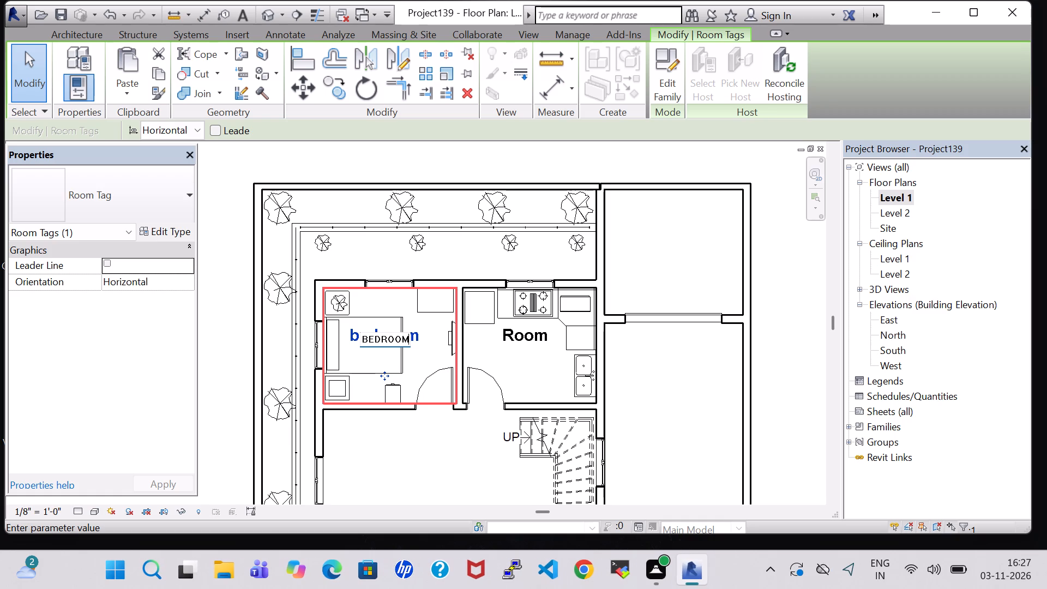
key(Return)
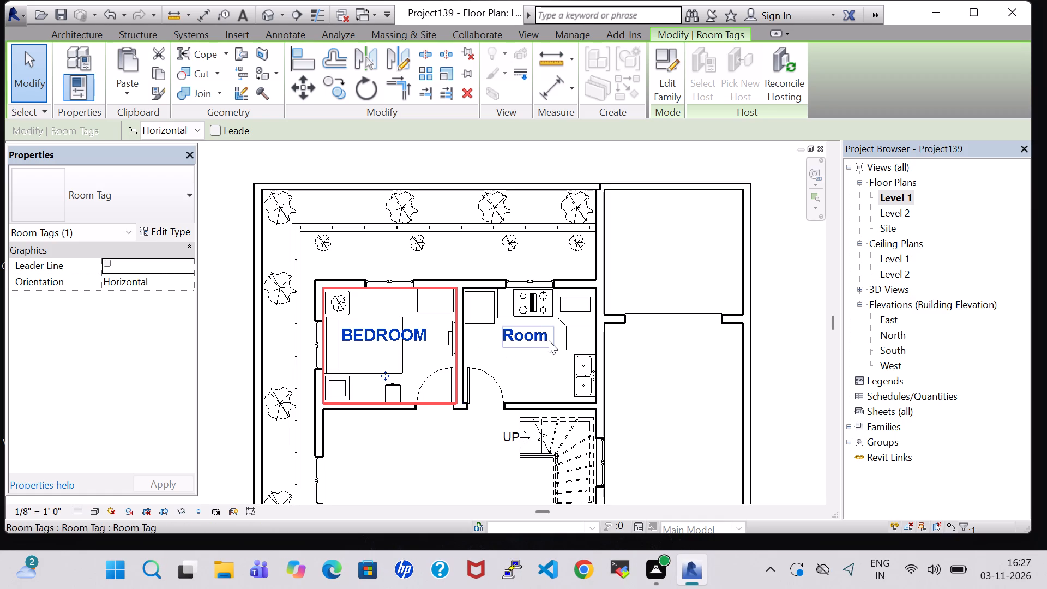
Rename the room containing the cooktop and sink as "BEDROOM".
double_click(530, 328)
key(BackSpace)
text(BEDROOM)
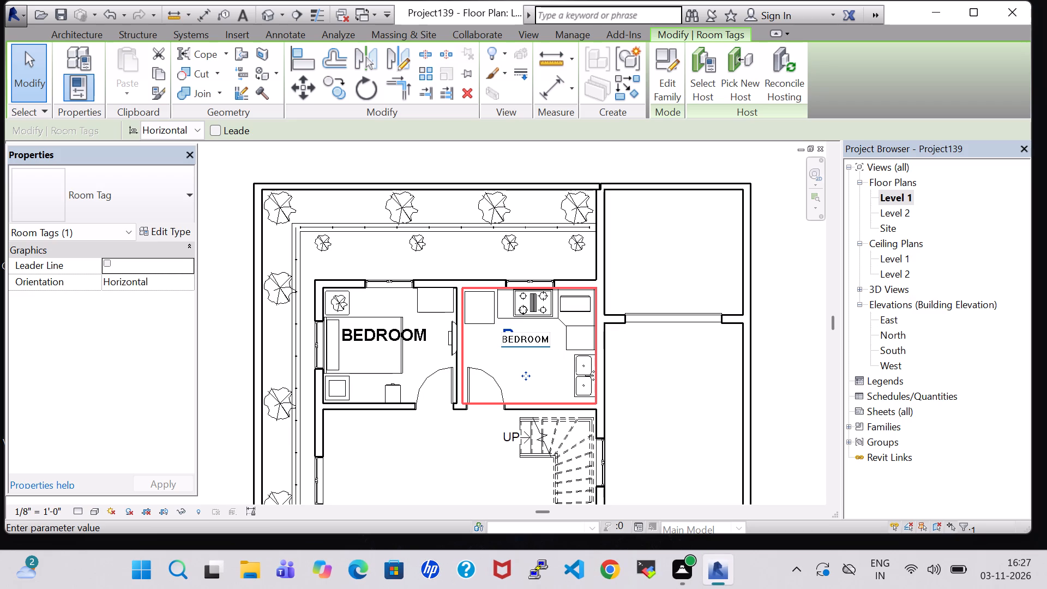
key(Return)
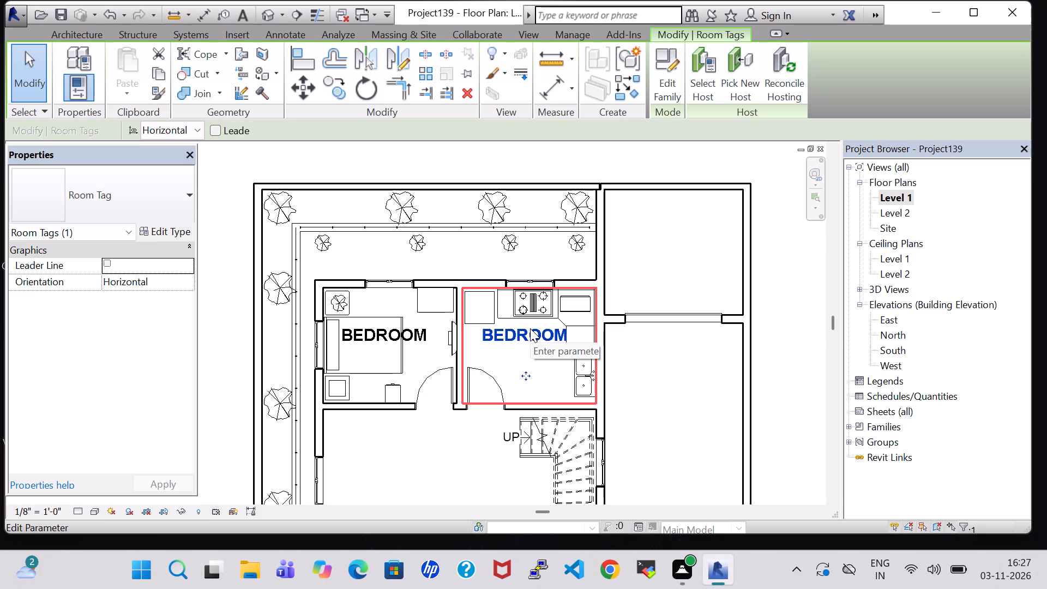
click(387, 461)
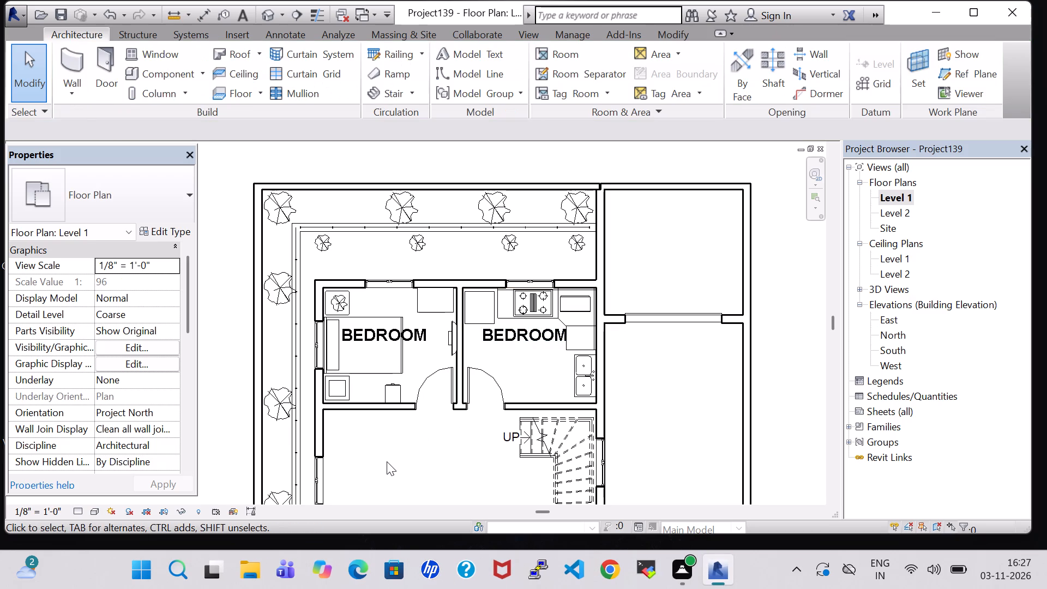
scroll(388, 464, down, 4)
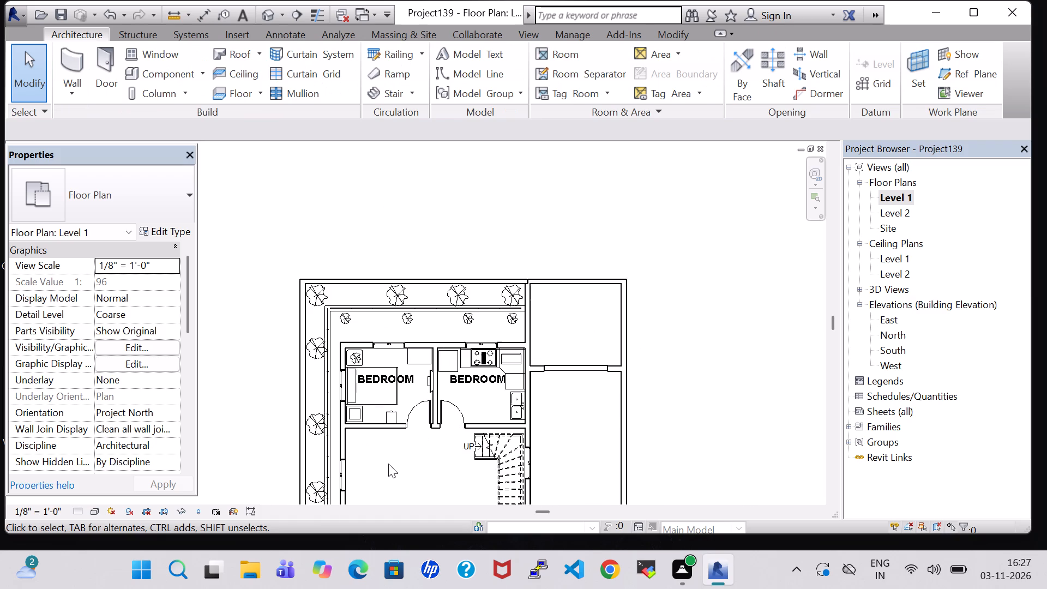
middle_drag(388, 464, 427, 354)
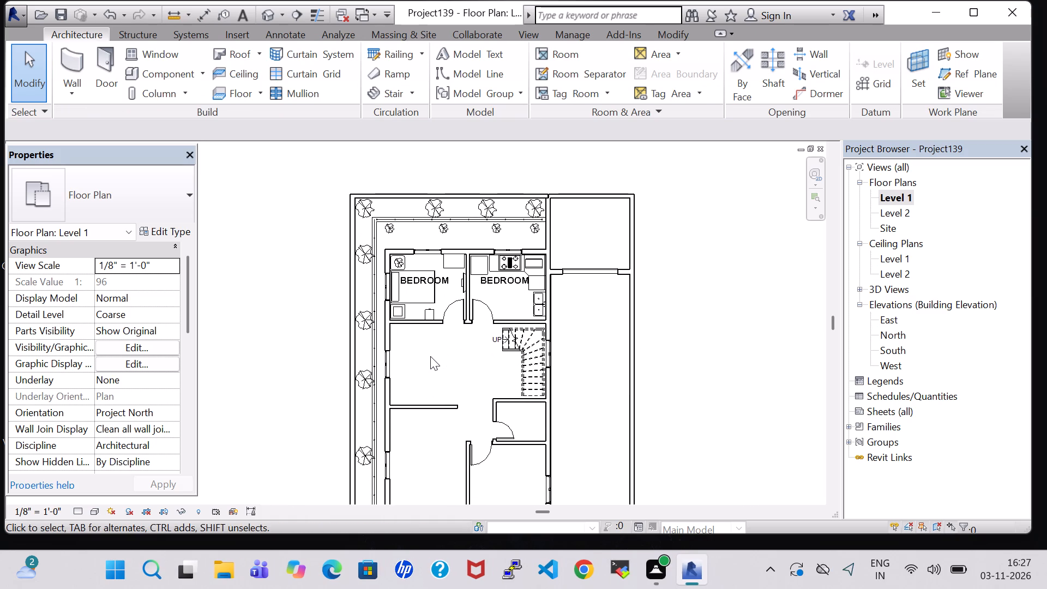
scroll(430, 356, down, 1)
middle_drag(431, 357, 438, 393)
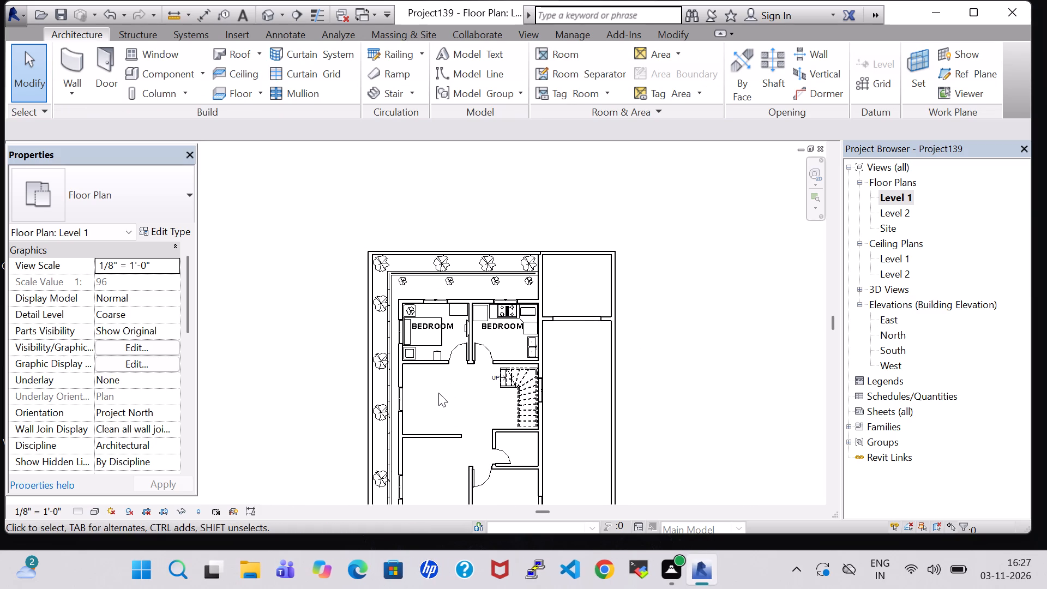
Rename the room containing the cooktop and sink as "KITCHEN".
scroll(456, 390, down, 1)
scroll(456, 390, up, 4)
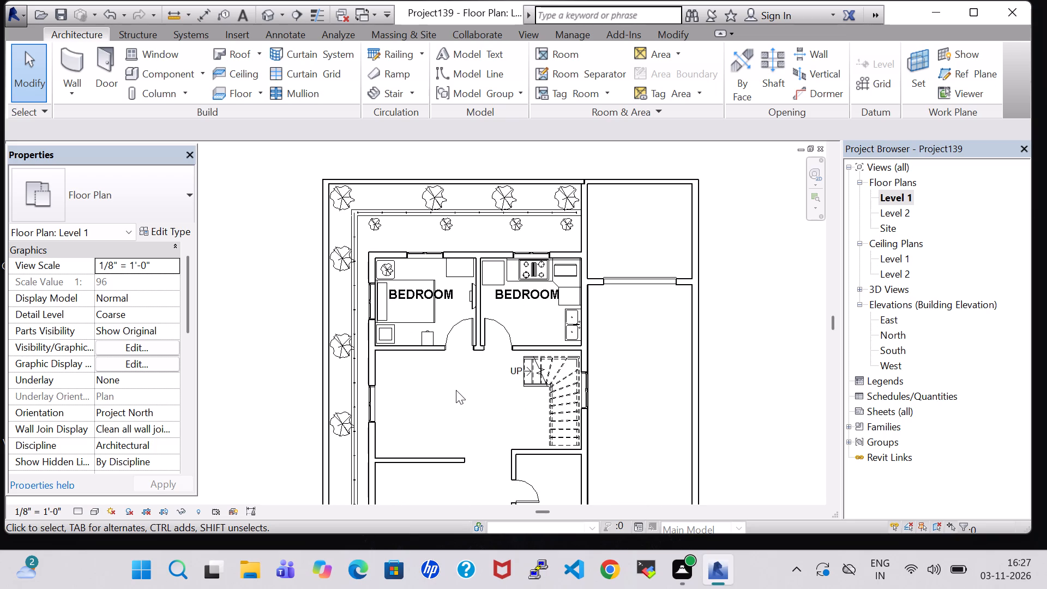
click(531, 292)
click(531, 292)
key(BackSpace)
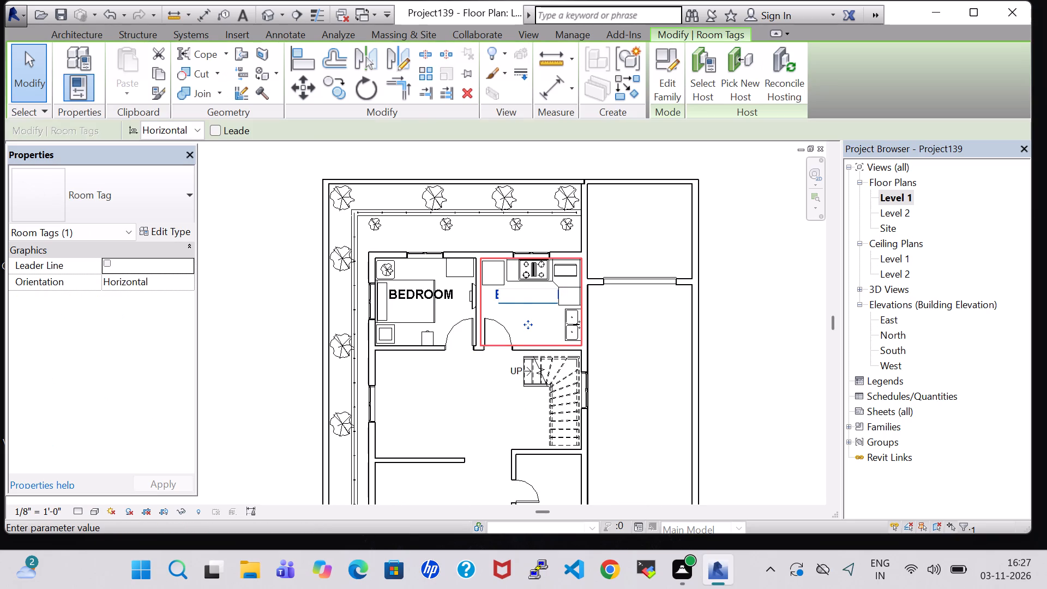
text(KITCHEN)
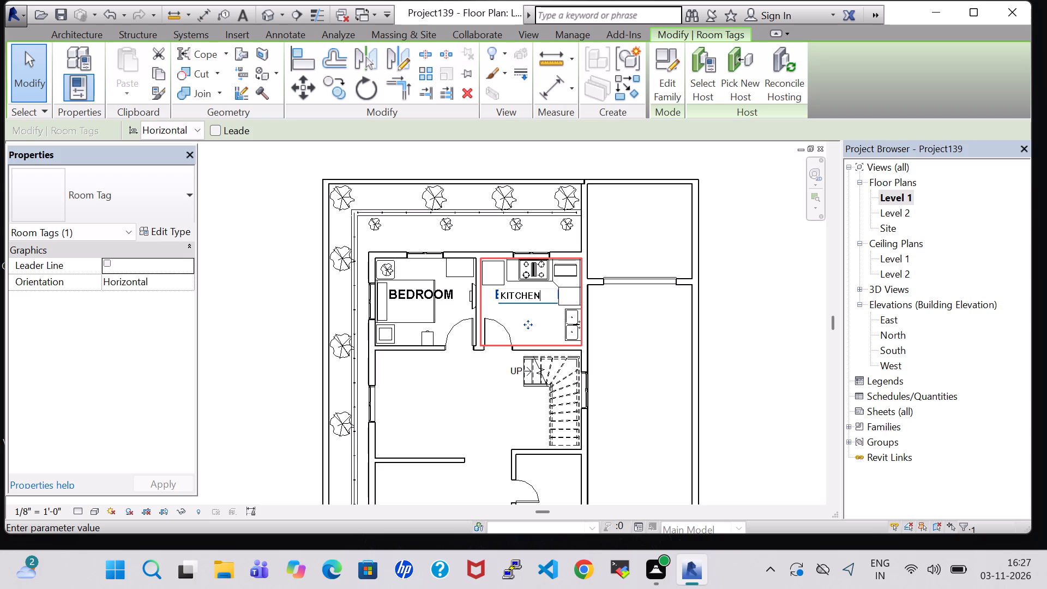
key(Return)
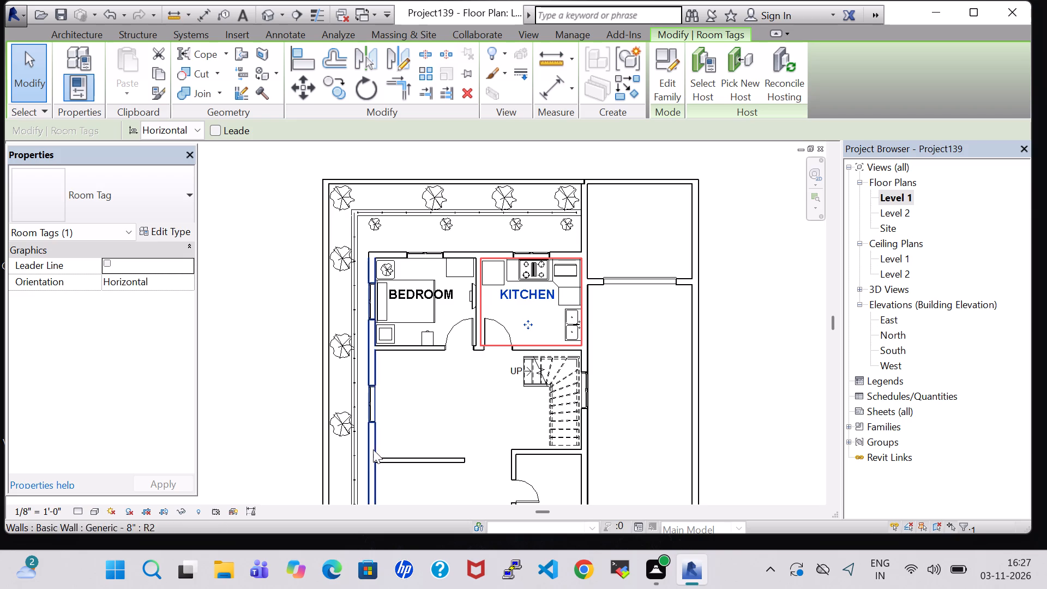
click(463, 408)
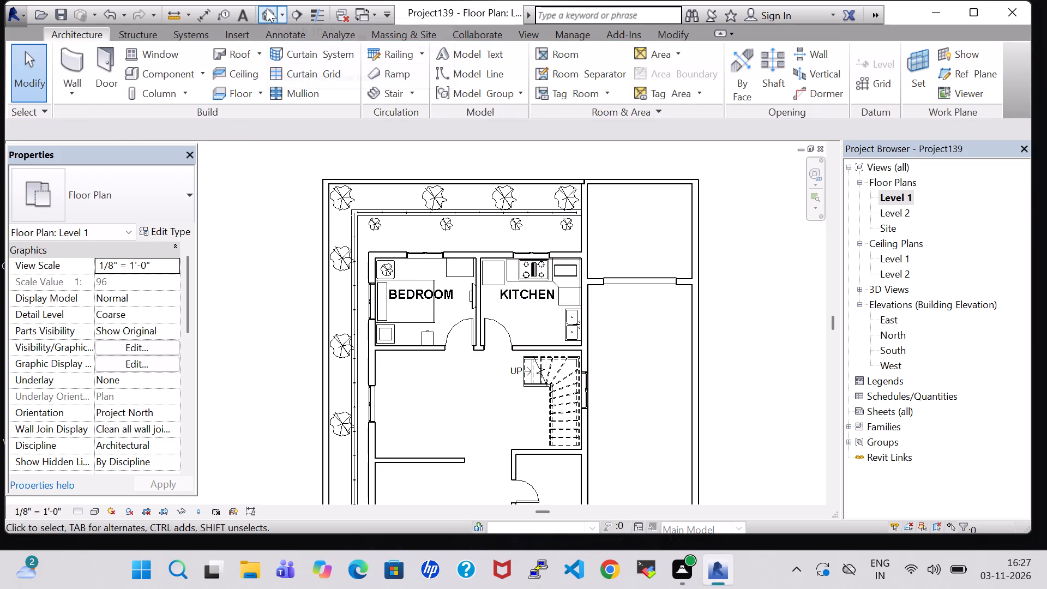
Check the furnished bedroom and kitchen in the 3D view and return to the Level 1 floor plan.
click(267, 8)
scroll(519, 256, down, 4)
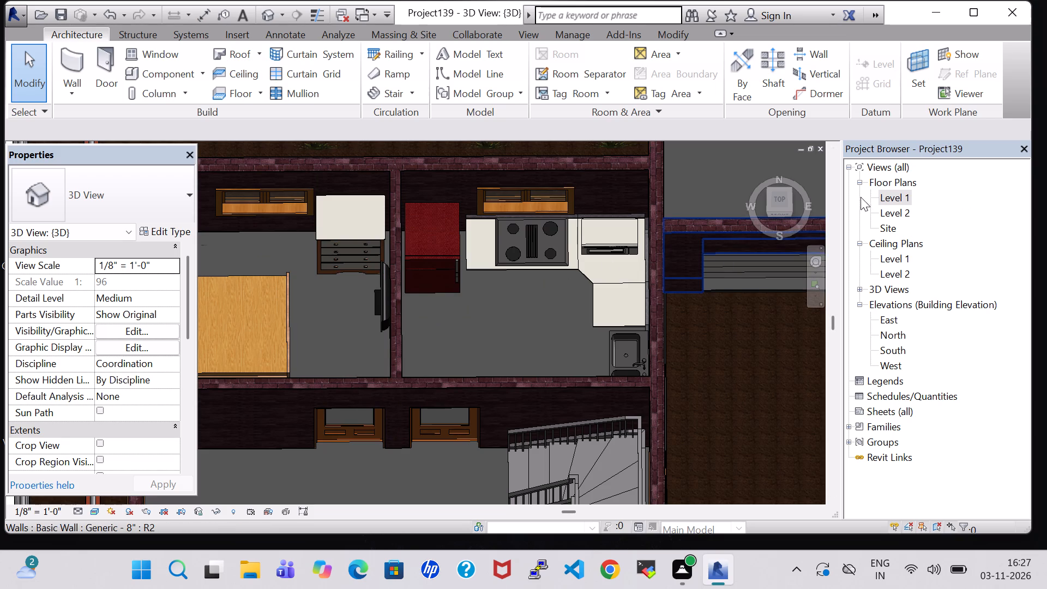
double_click(896, 197)
Load the round dining table with chairs family from the Furniture library's Tables folder.
scroll(494, 318, down, 3)
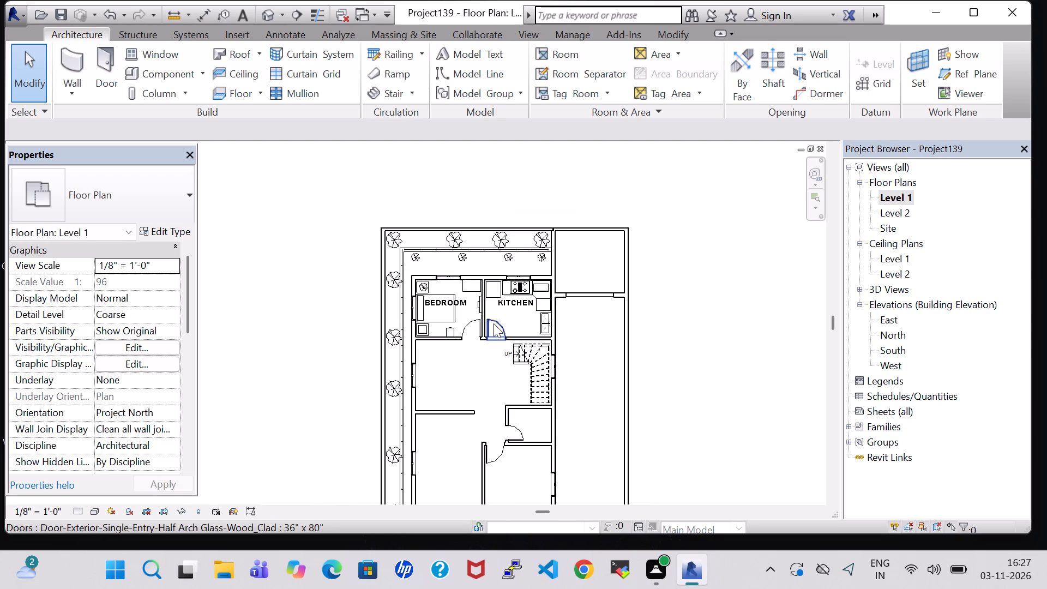
middle_drag(468, 373, 523, 300)
scroll(523, 302, up, 5)
middle_drag(521, 306, 519, 344)
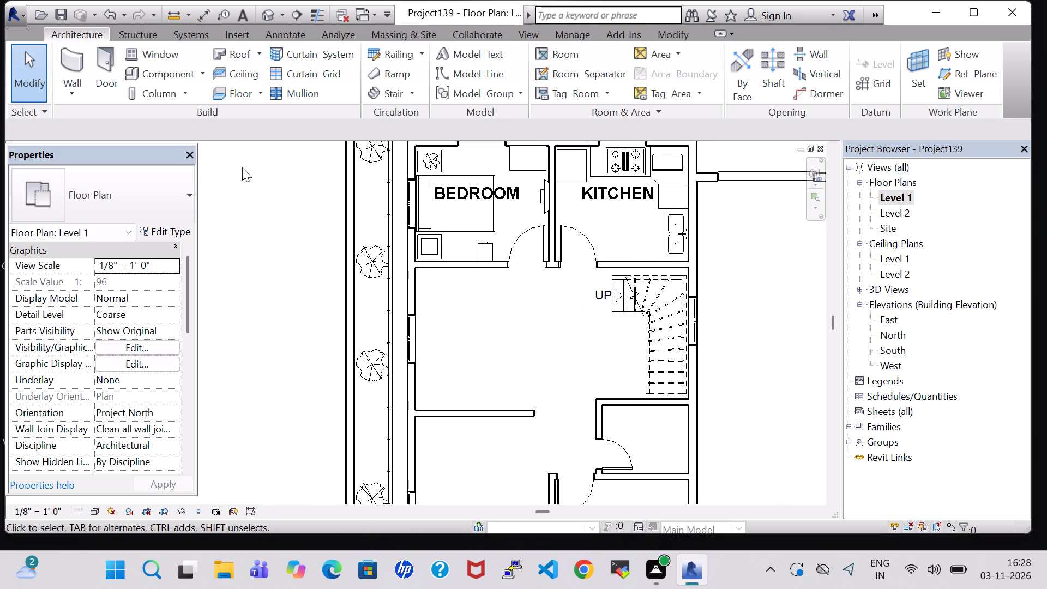
click(177, 78)
click(659, 65)
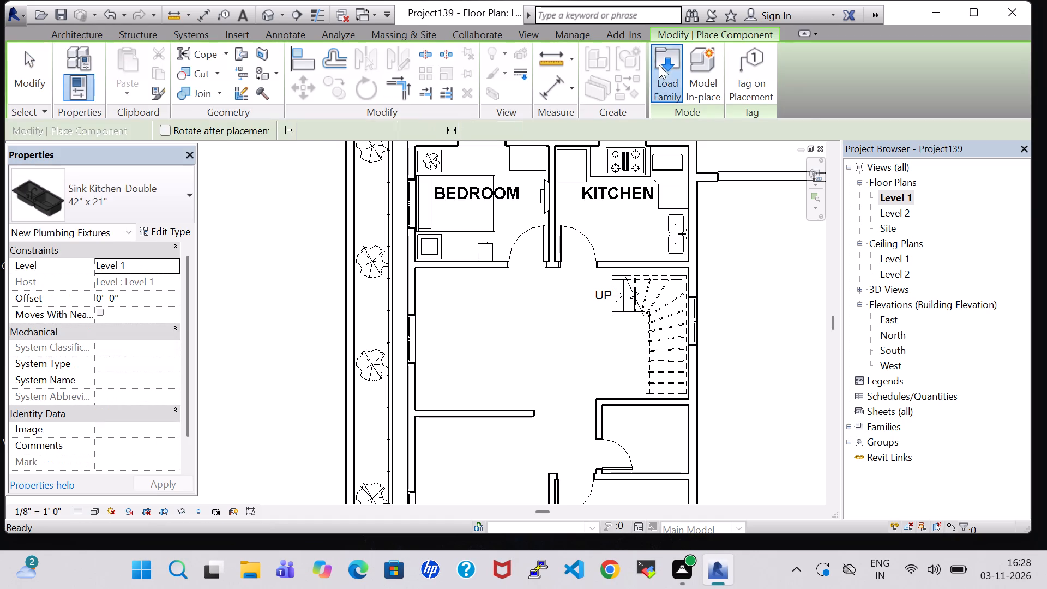
double_click(597, 364)
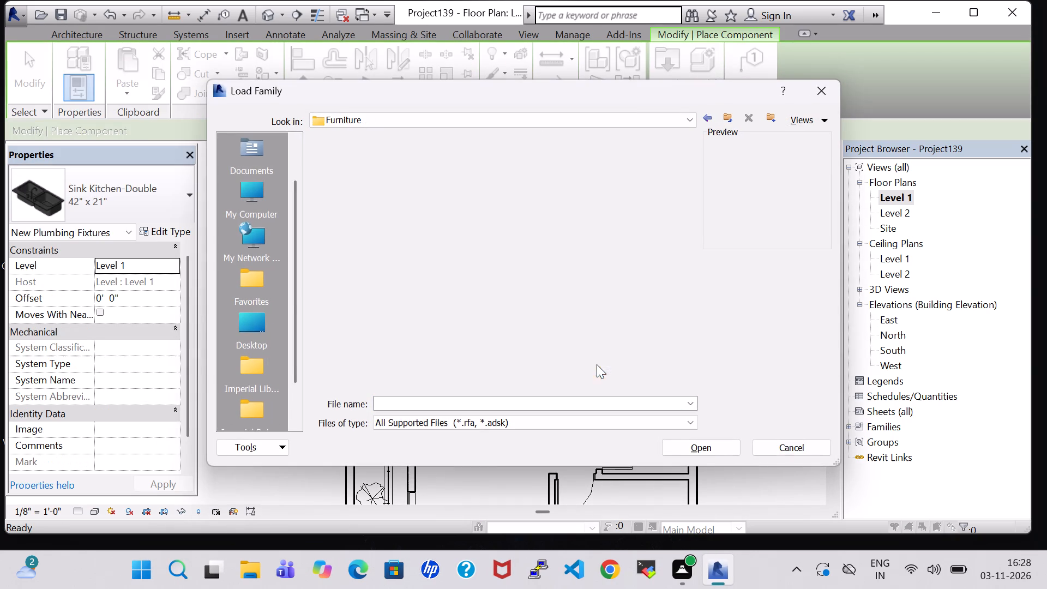
double_click(535, 190)
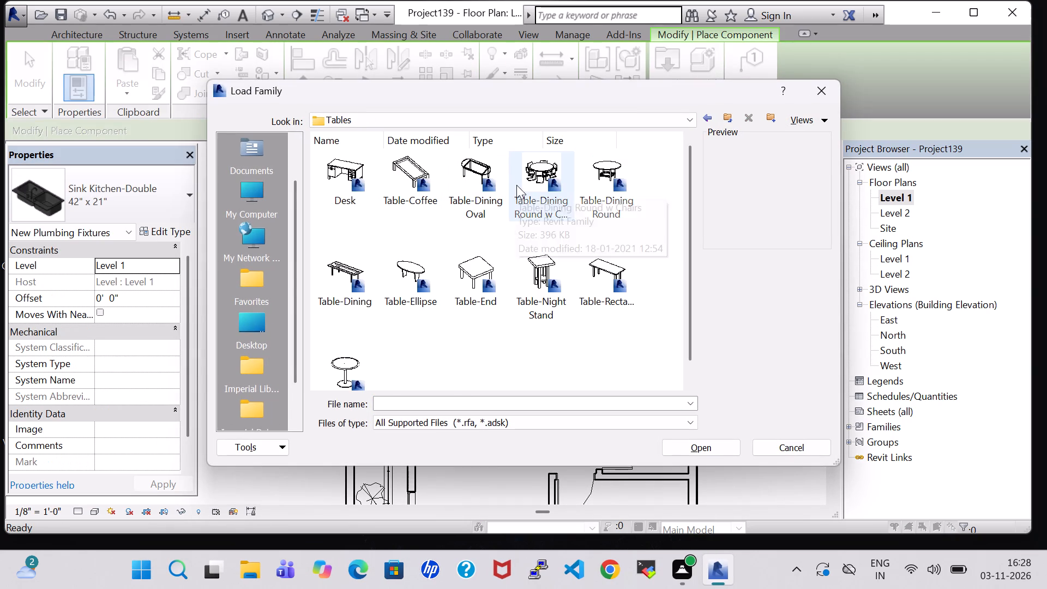
click(518, 185)
click(702, 444)
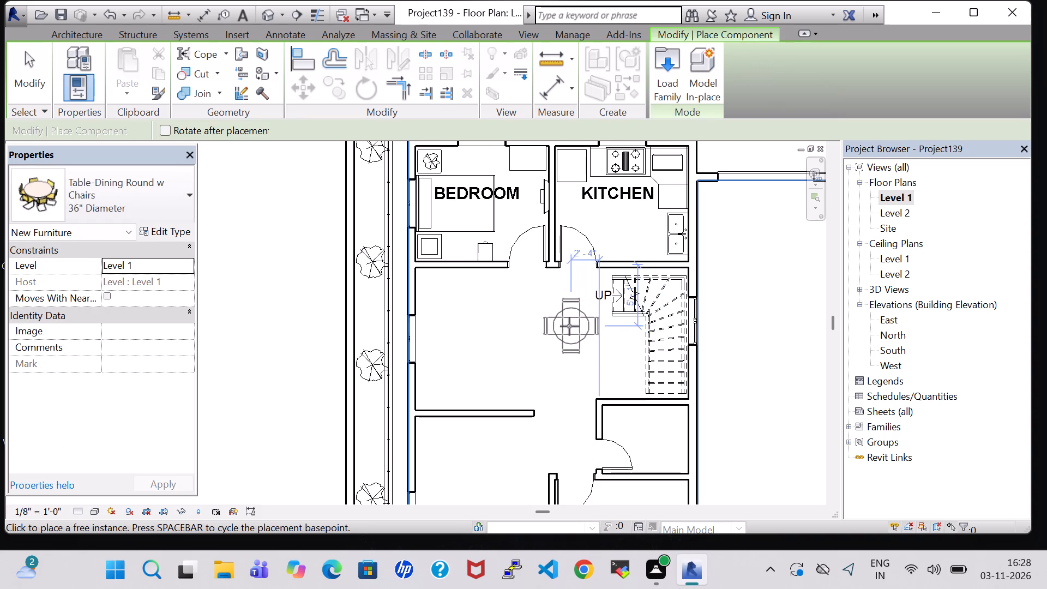
Place one 36" diameter round dining table with chairs in the hall below the bedroom and kitchen doors, beside the staircase.
scroll(558, 326, up, 3)
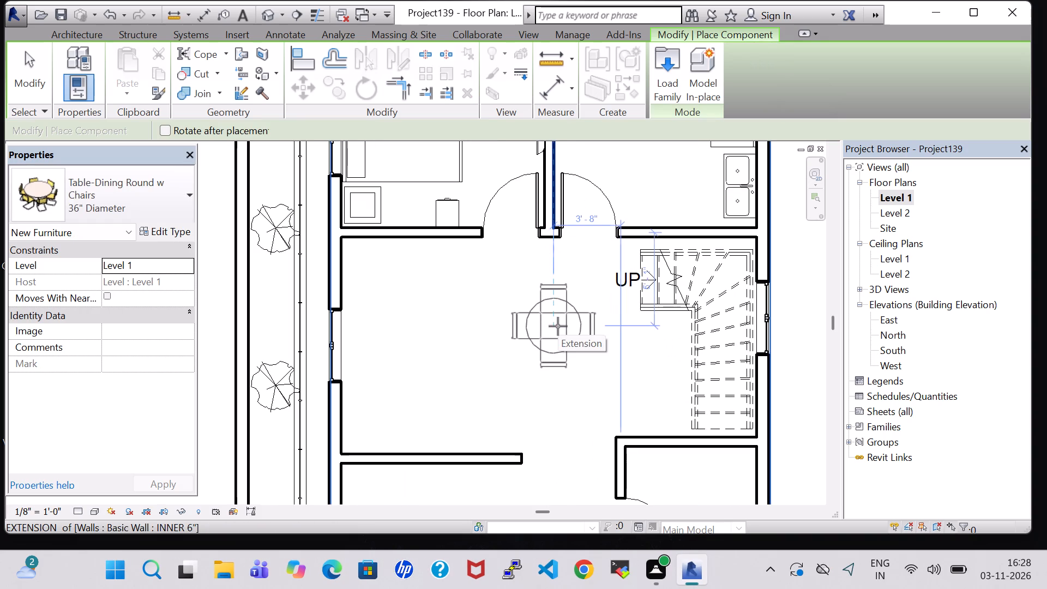
click(557, 323)
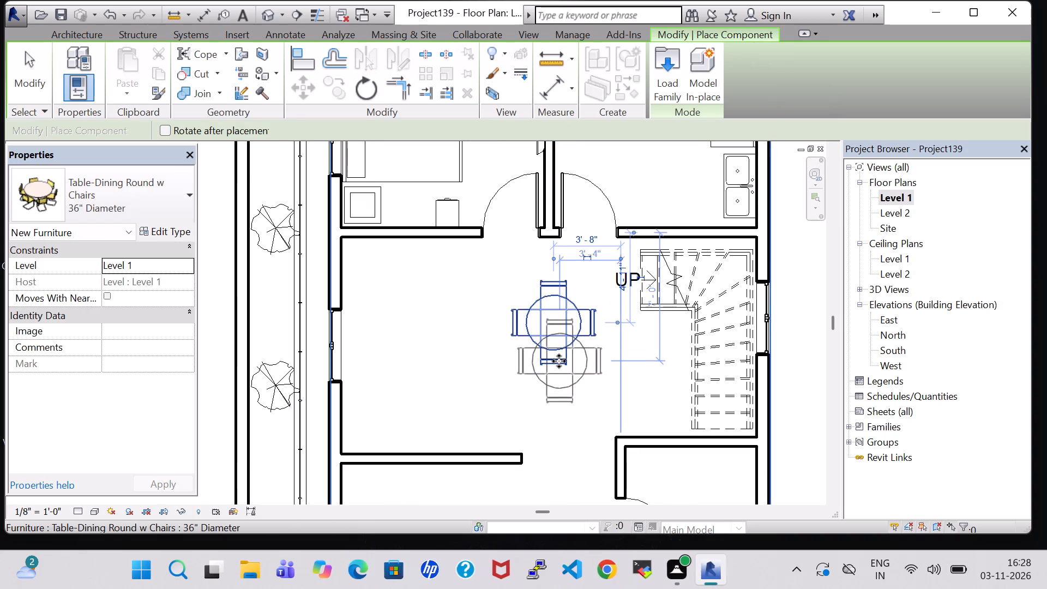
key(Escape)
key(Escape)
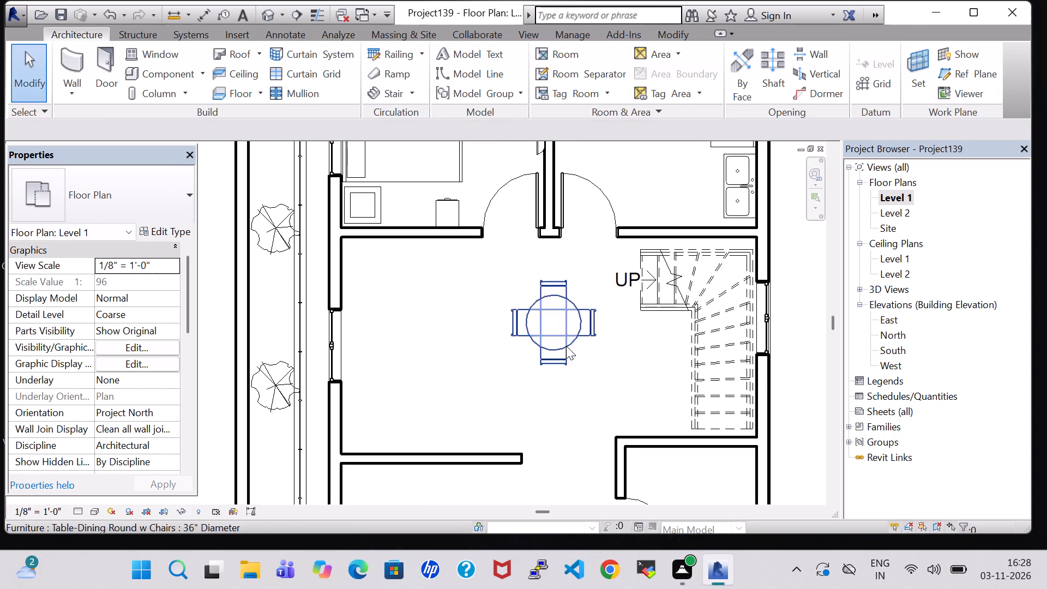
click(645, 385)
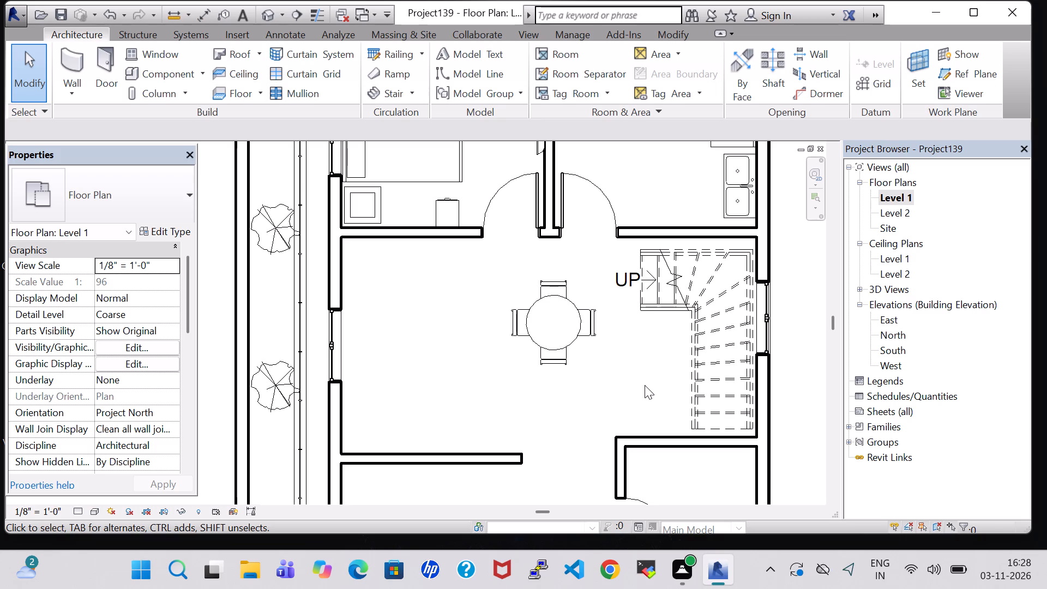
Nudge the round dining table one increment away from the bedroom and kitchen wall, keeping its sideways position.
click(577, 334)
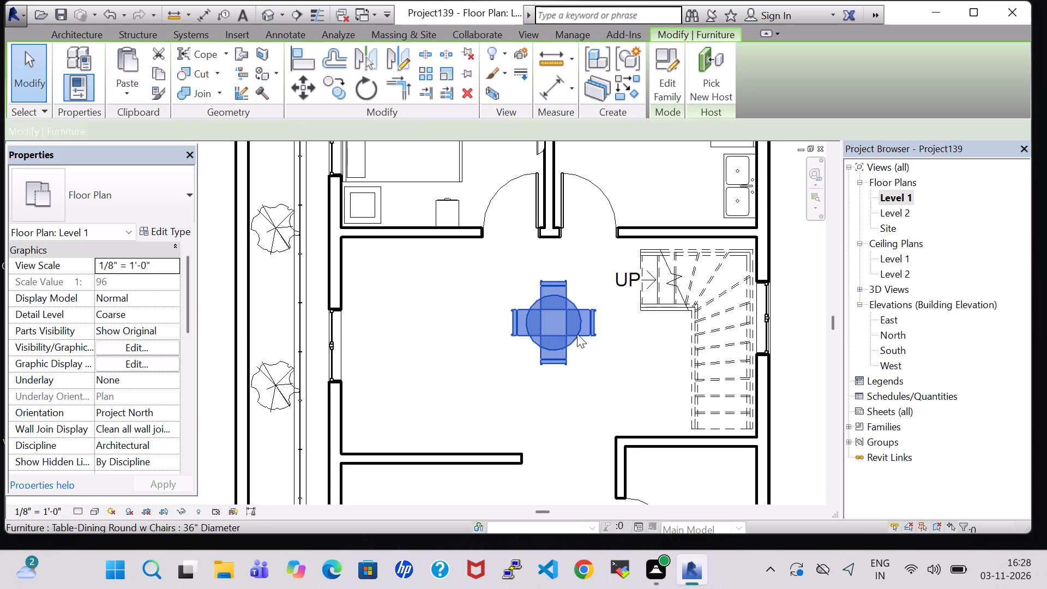
key(Down)
key(Up)
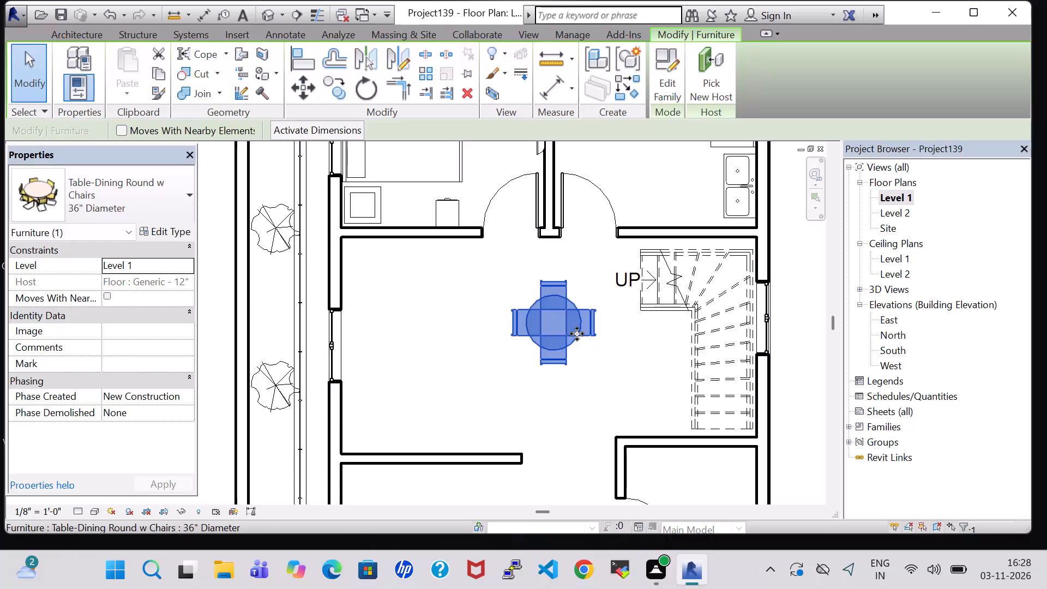
key(Right)
click(601, 364)
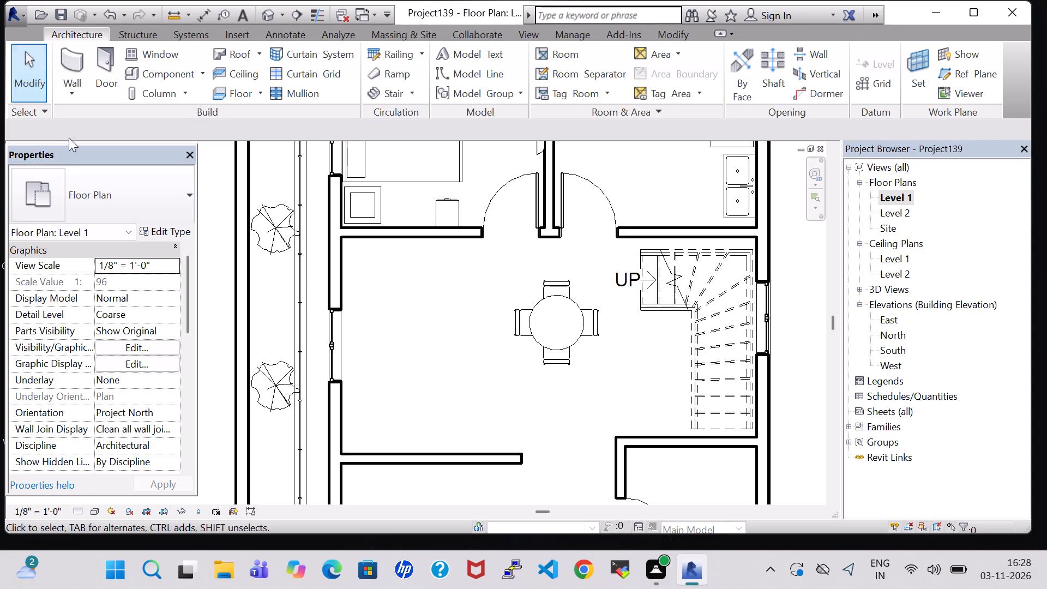
click(477, 321)
click(540, 331)
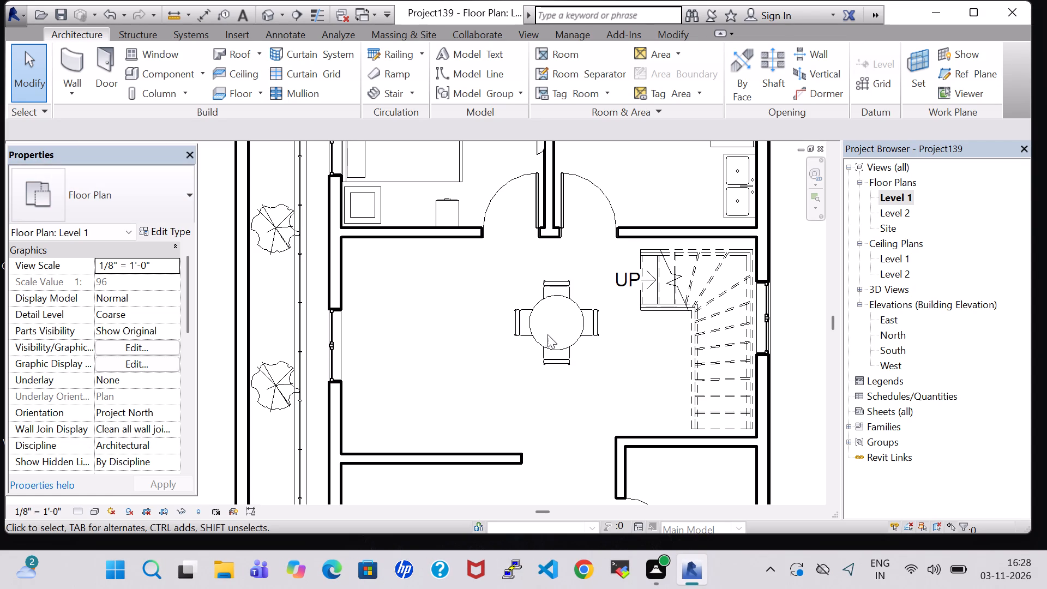
click(551, 336)
key(Down)
key(Left)
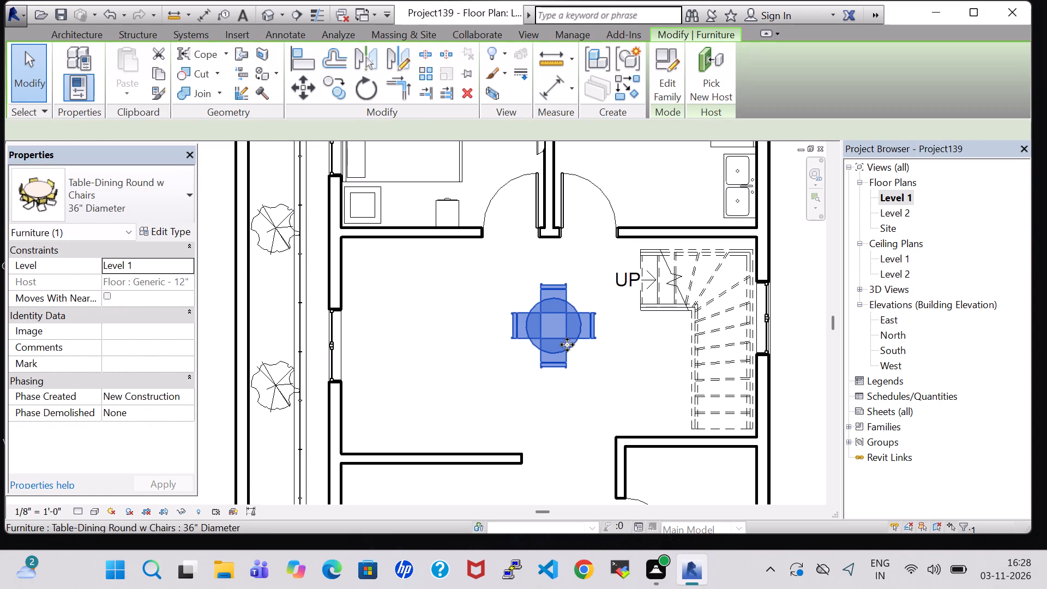
click(633, 372)
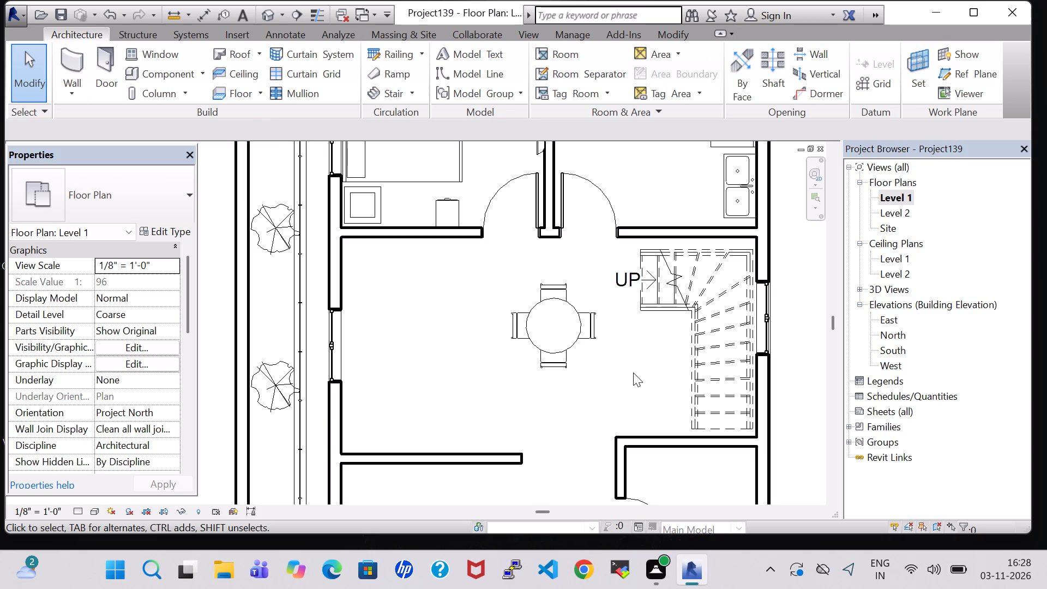
Examine the dining table's position in the hall relative to the bedroom, kitchen and staircase.
middle_drag(633, 372, 627, 406)
scroll(627, 406, up, 1)
scroll(627, 406, down, 4)
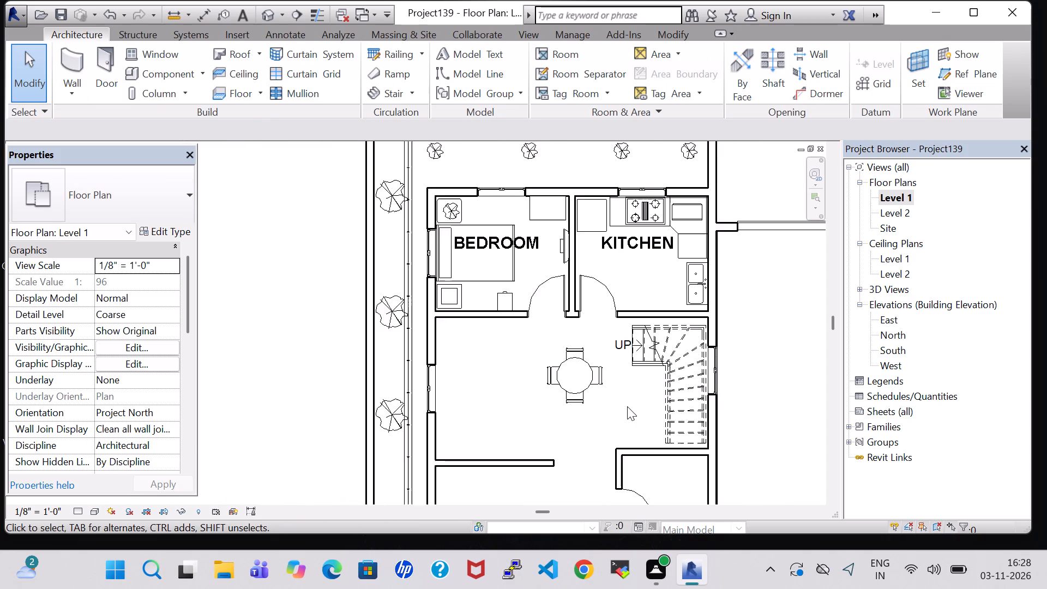
middle_drag(627, 406, 585, 396)
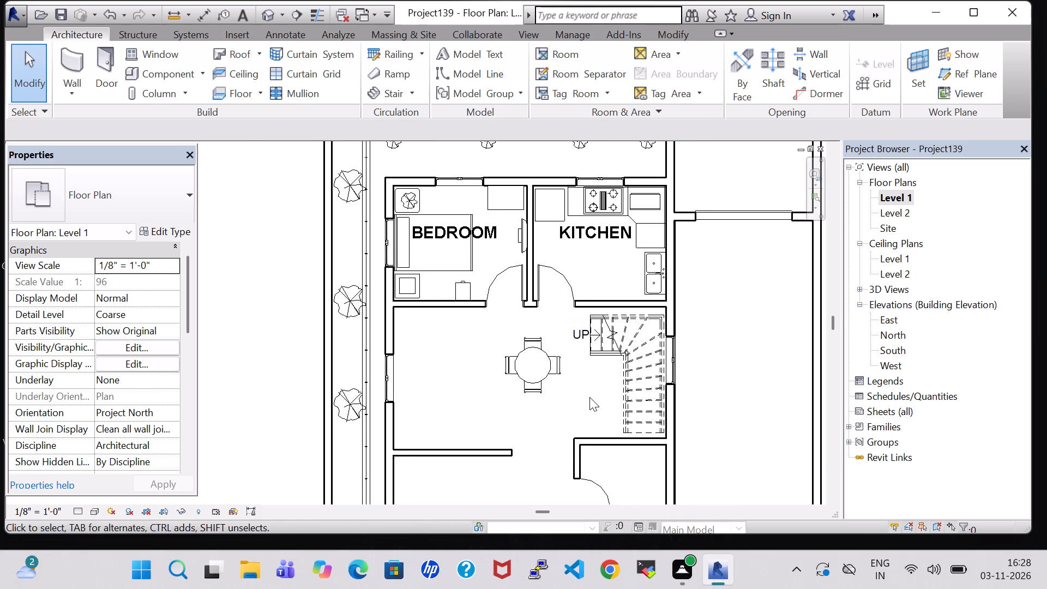
scroll(581, 392, up, 3)
middle_drag(580, 377, 600, 418)
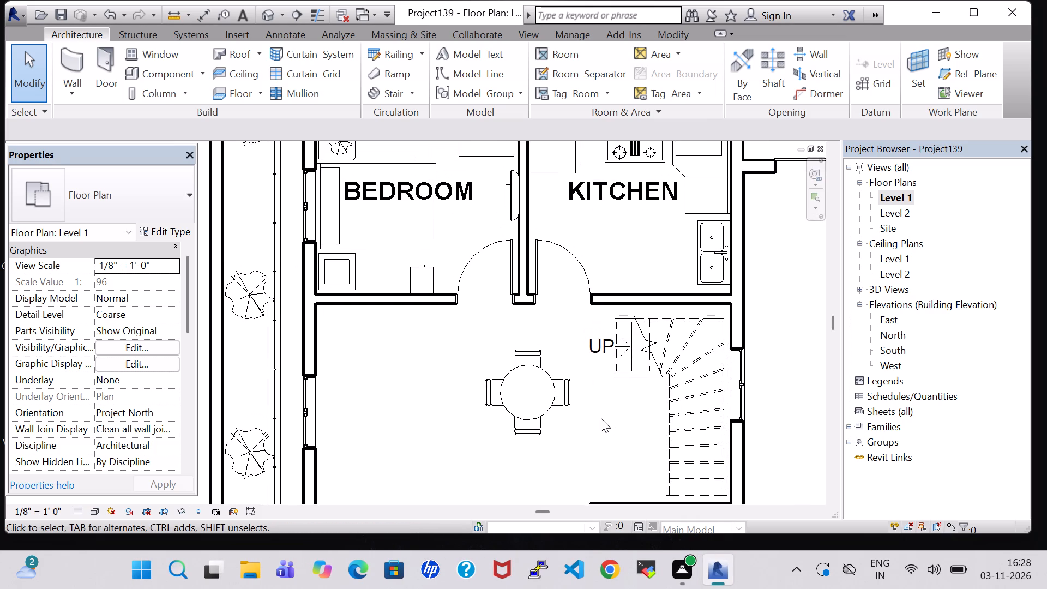
scroll(601, 418, down, 2)
middle_drag(601, 418, 600, 442)
scroll(600, 442, up, 1)
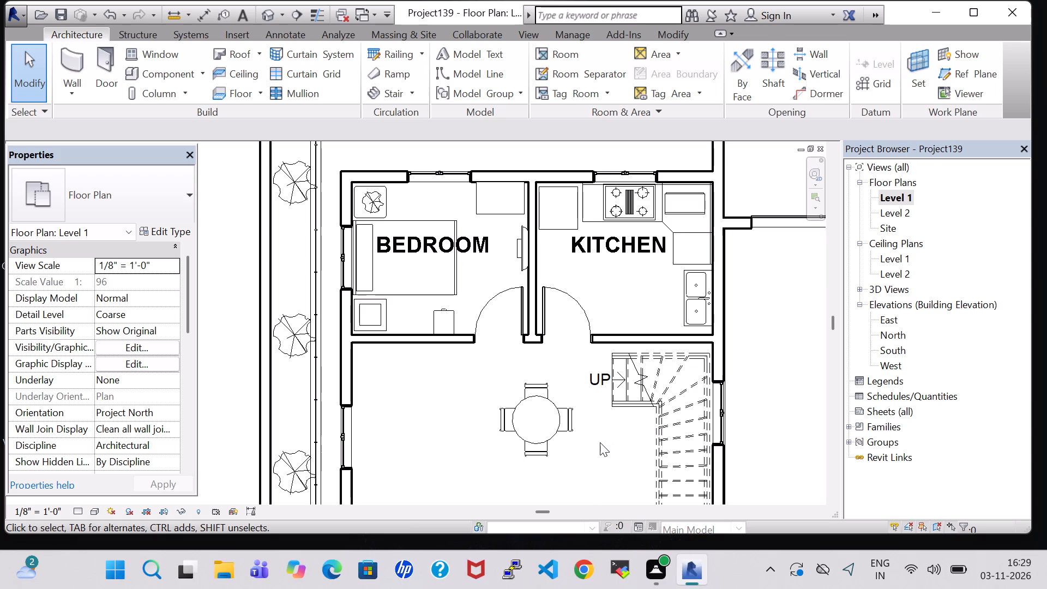
click(458, 394)
scroll(461, 395, down, 4)
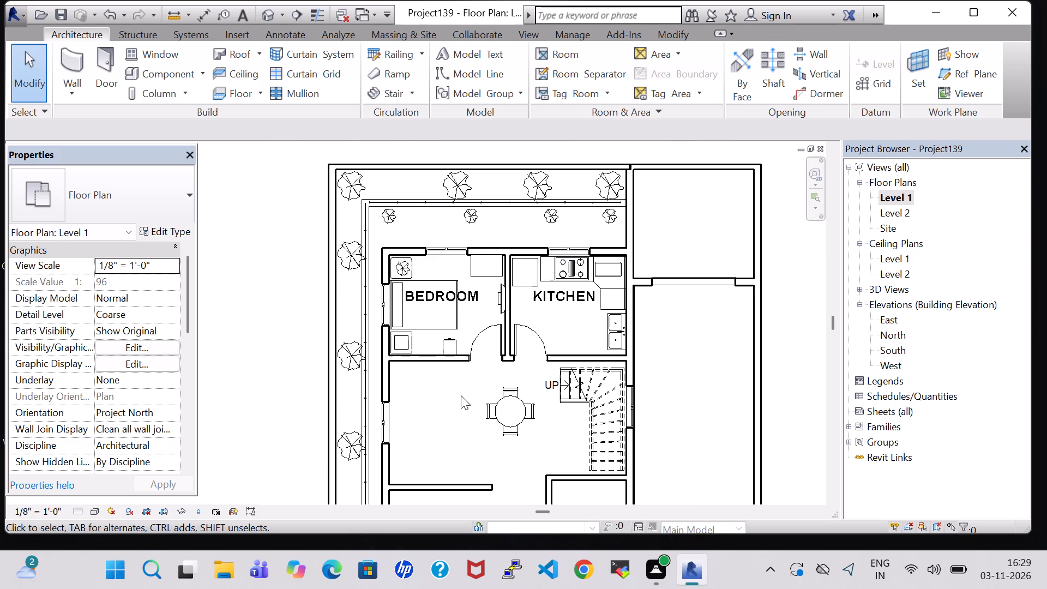
middle_drag(461, 395, 469, 380)
scroll(461, 395, up, 1)
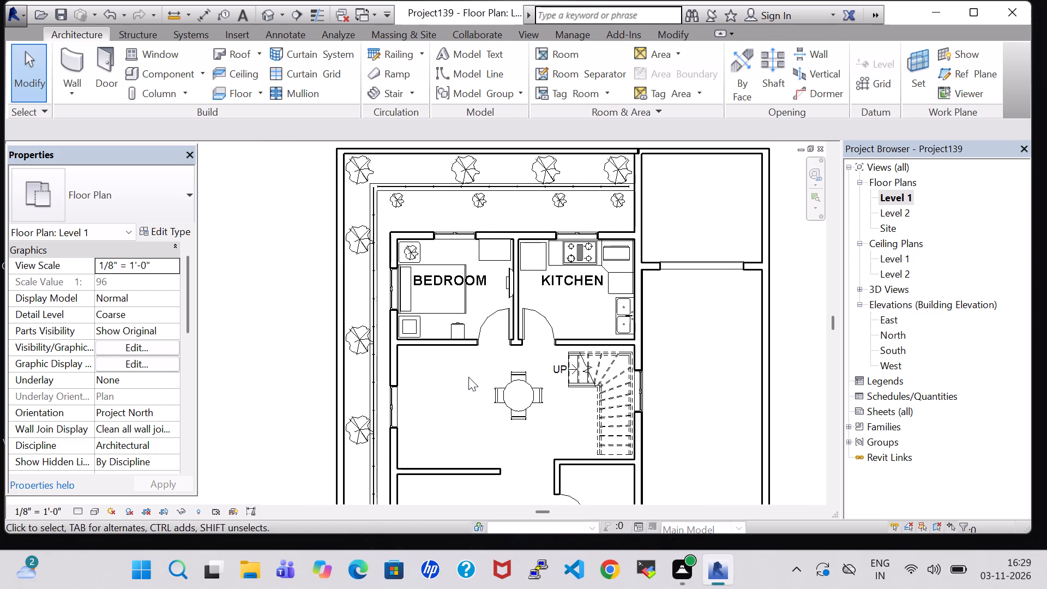
click(551, 438)
middle_drag(551, 420, 554, 450)
scroll(554, 450, up, 4)
middle_drag(554, 450, 594, 352)
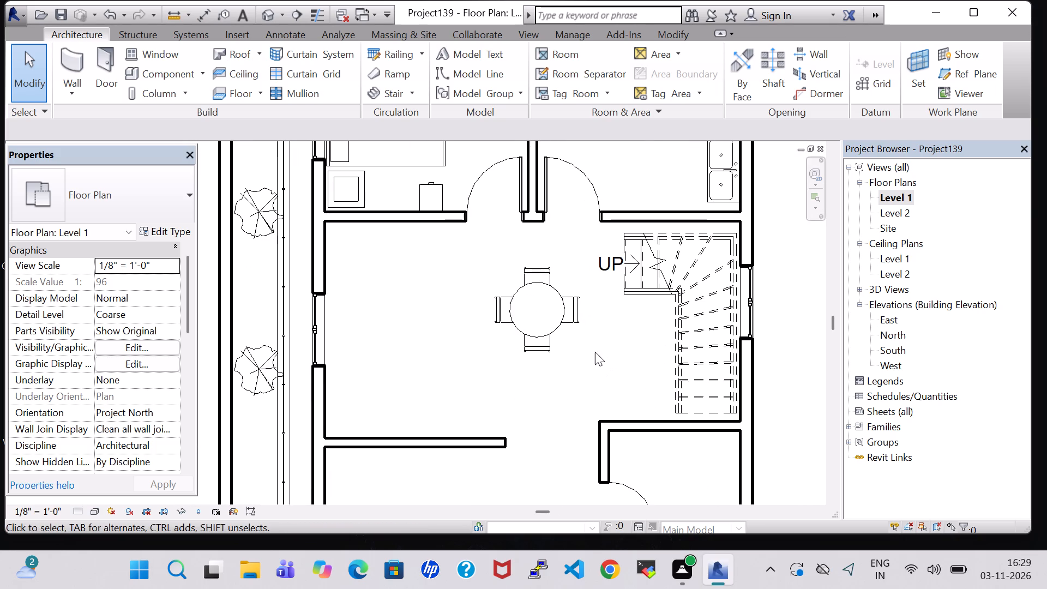
middle_drag(595, 352, 596, 389)
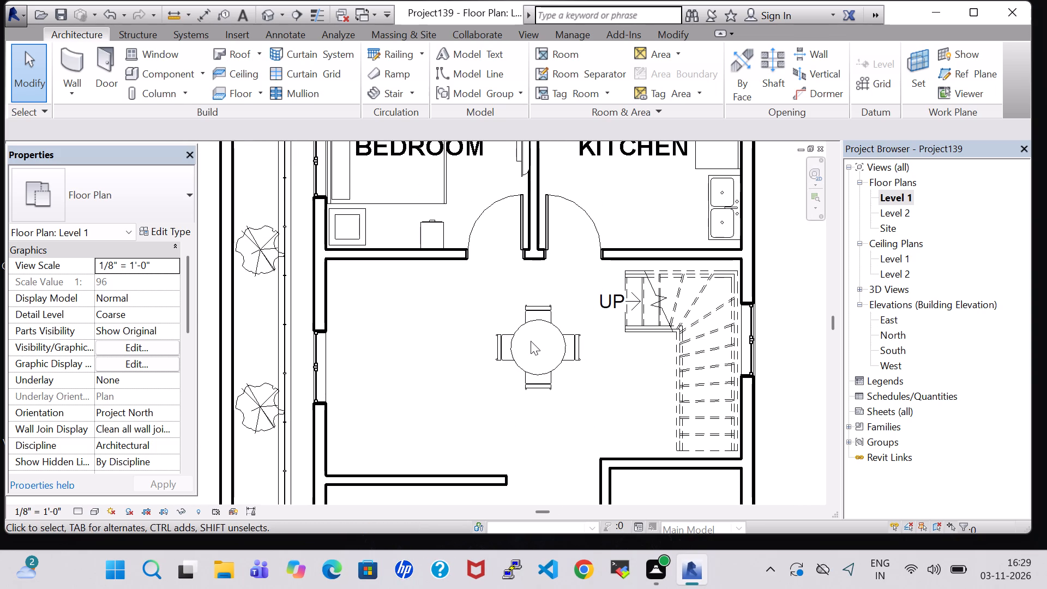
Nudge the round dining table three increments toward the staircase and two toward the kitchen wall.
click(540, 347)
key(Right)
key(Right)
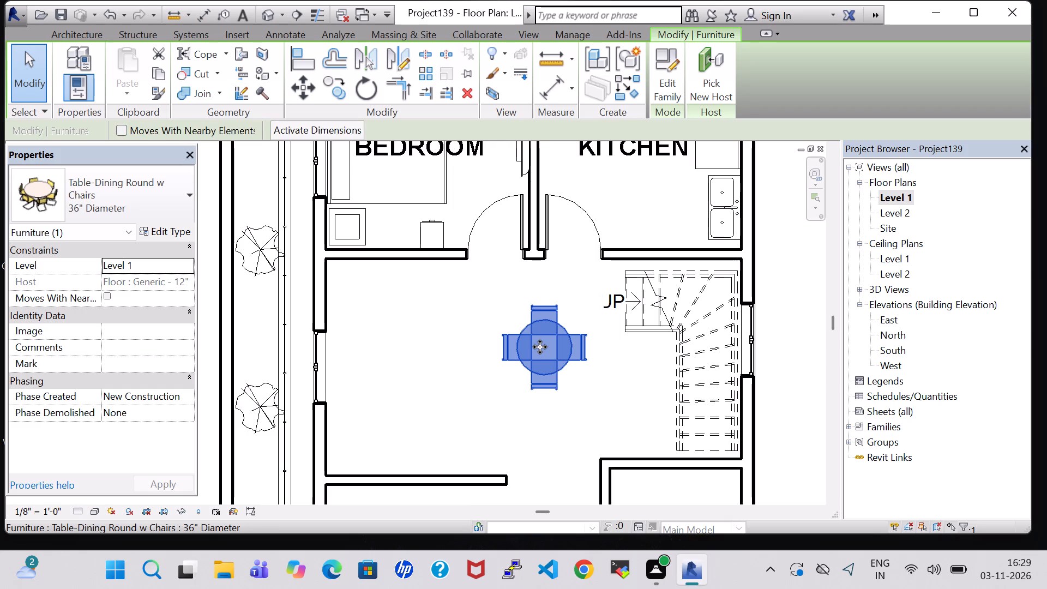
key(Up)
key(Up)
key(Right)
click(613, 406)
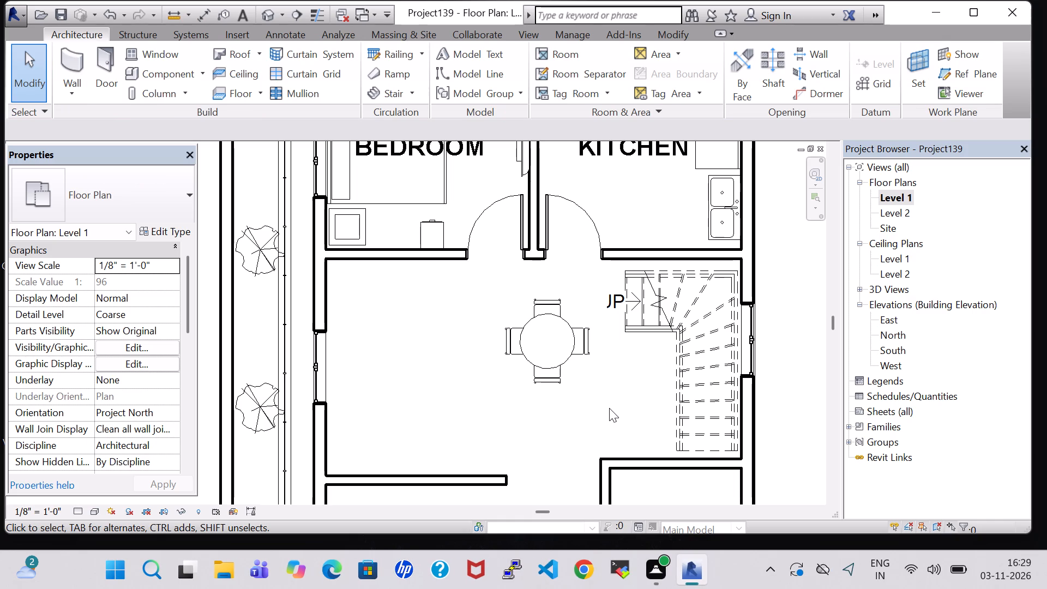
Load the Sofa-Corbu family from the Seating folder of the US Imperial furniture library for placement.
scroll(603, 408, down, 4)
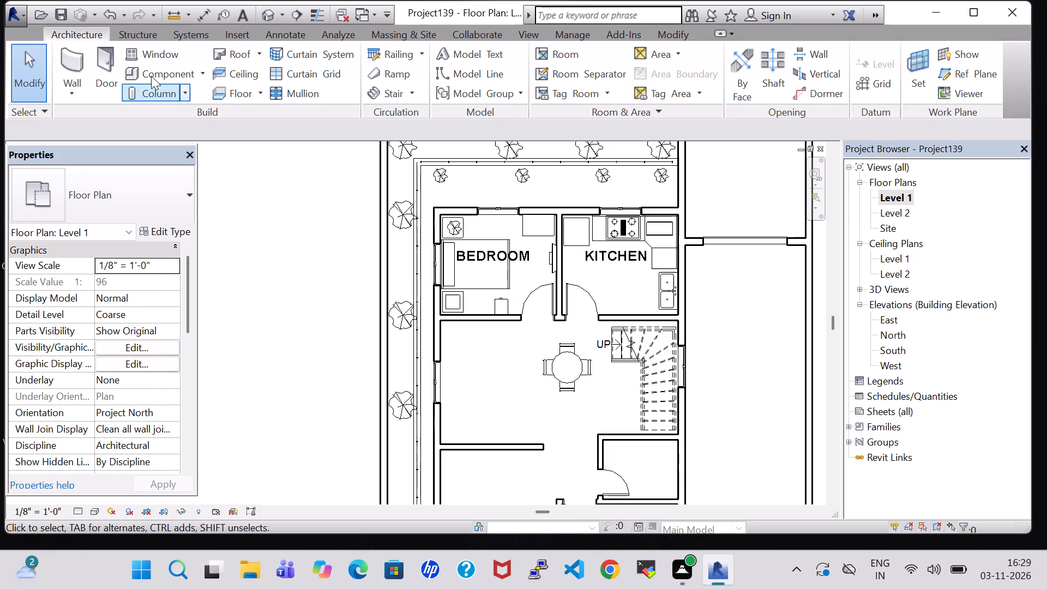
click(151, 76)
click(678, 83)
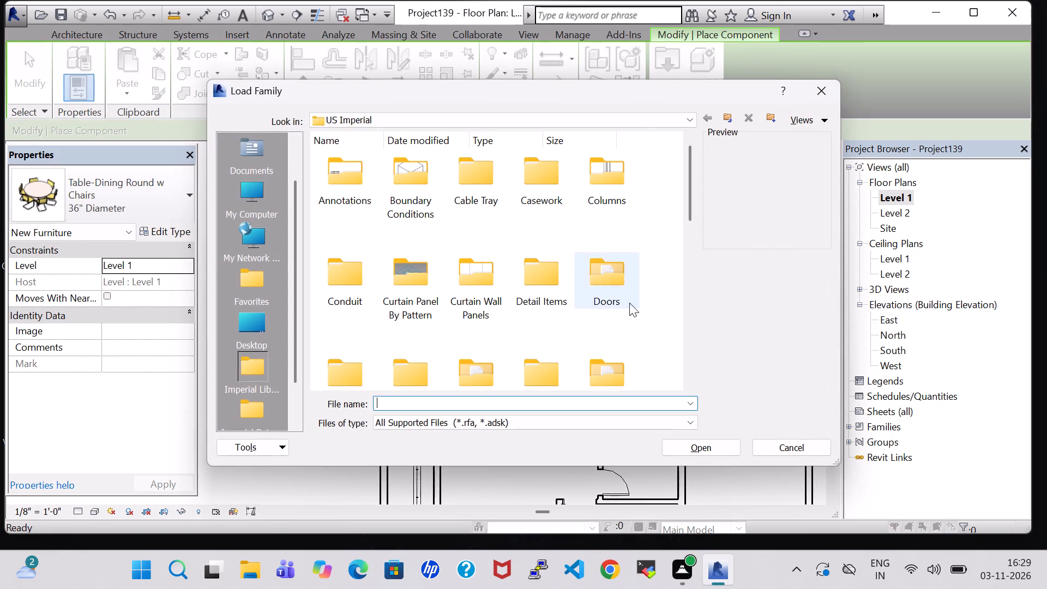
click(619, 362)
scroll(619, 362, down, 1)
double_click(610, 208)
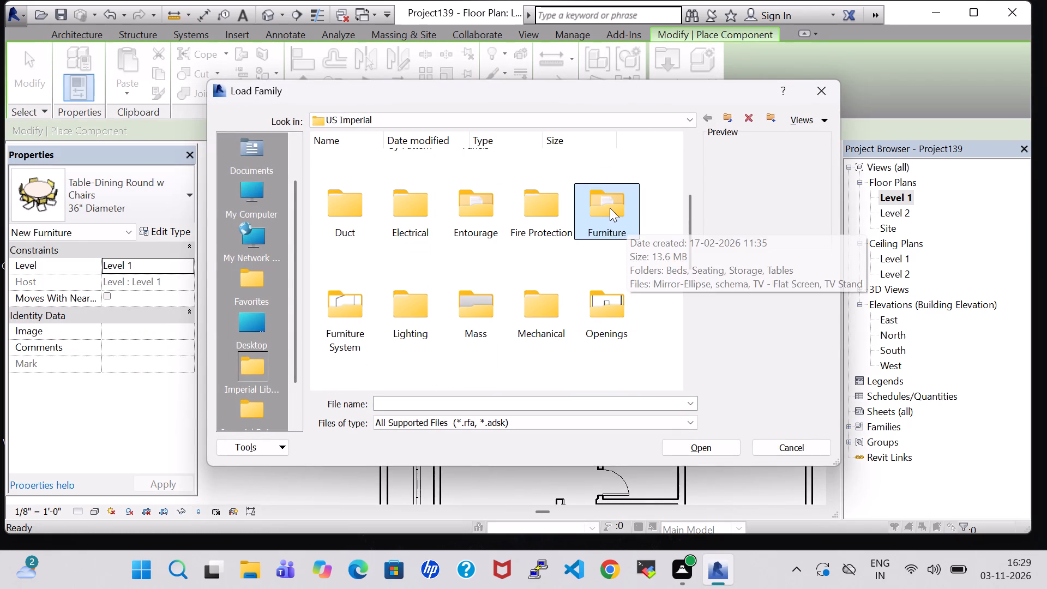
double_click(531, 180)
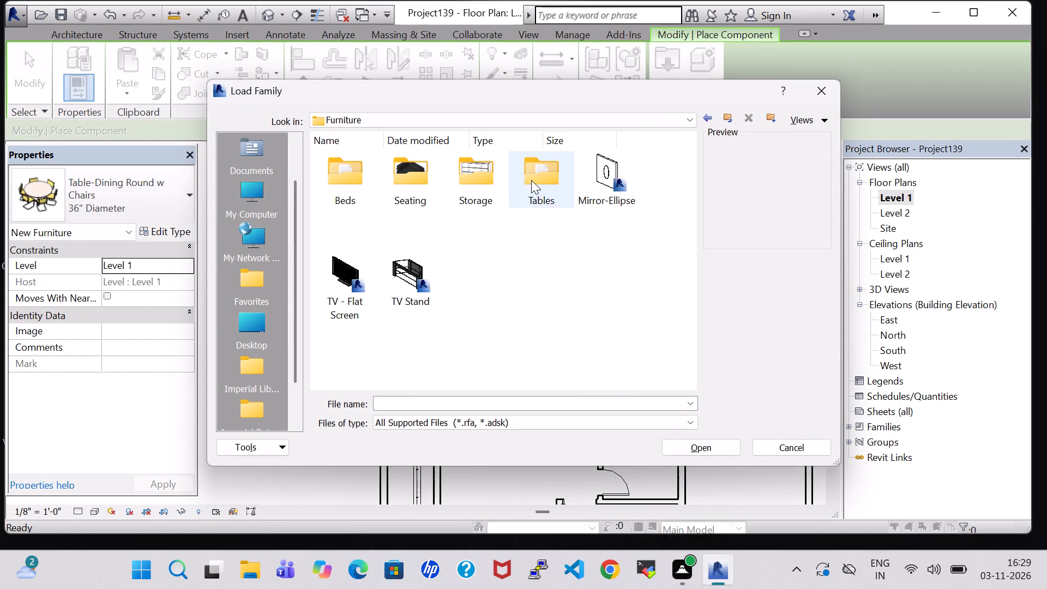
click(708, 119)
double_click(425, 178)
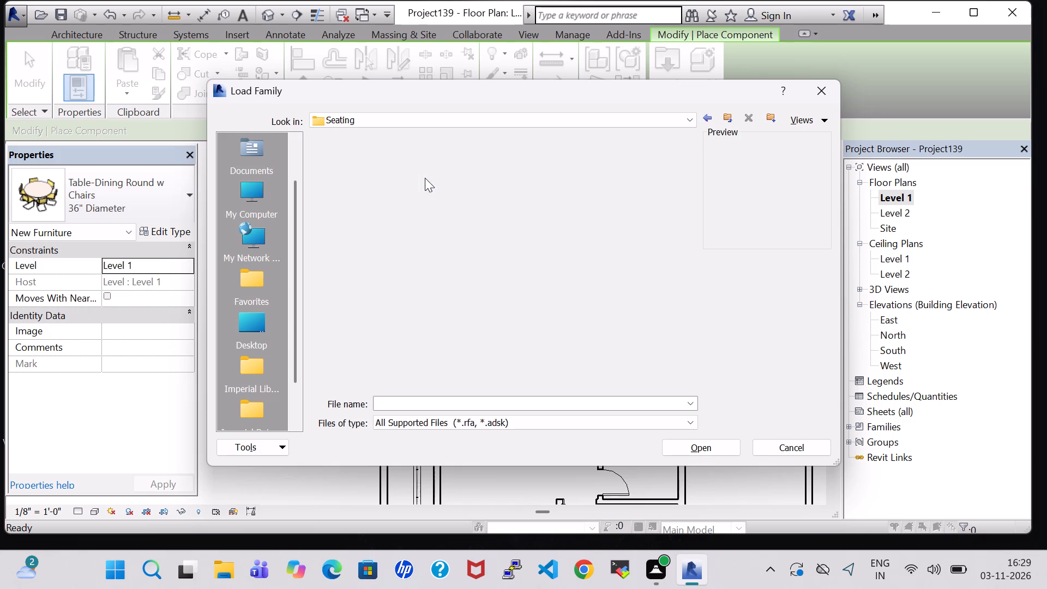
click(480, 364)
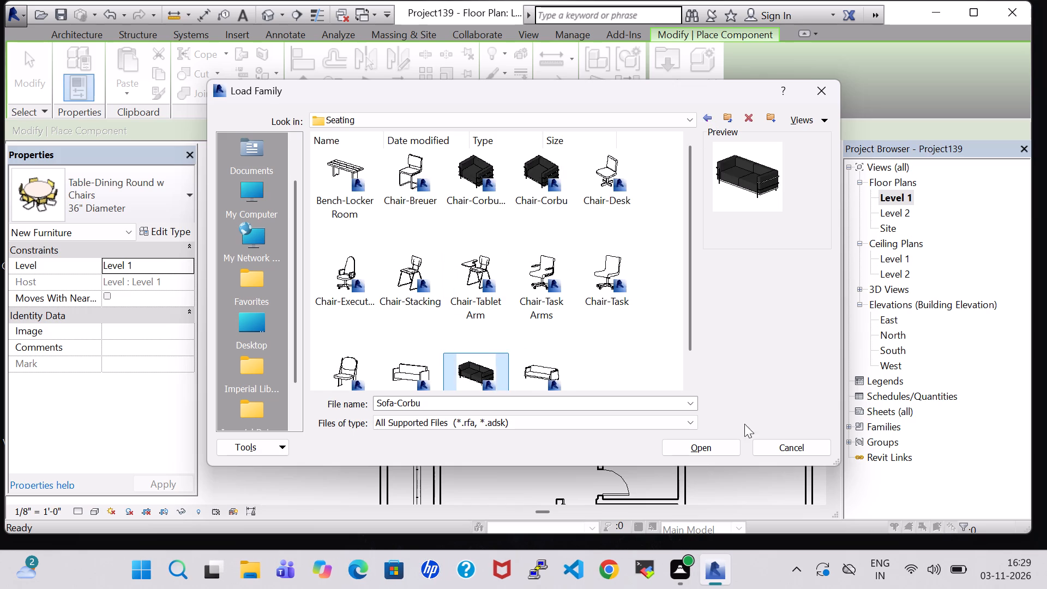
click(704, 442)
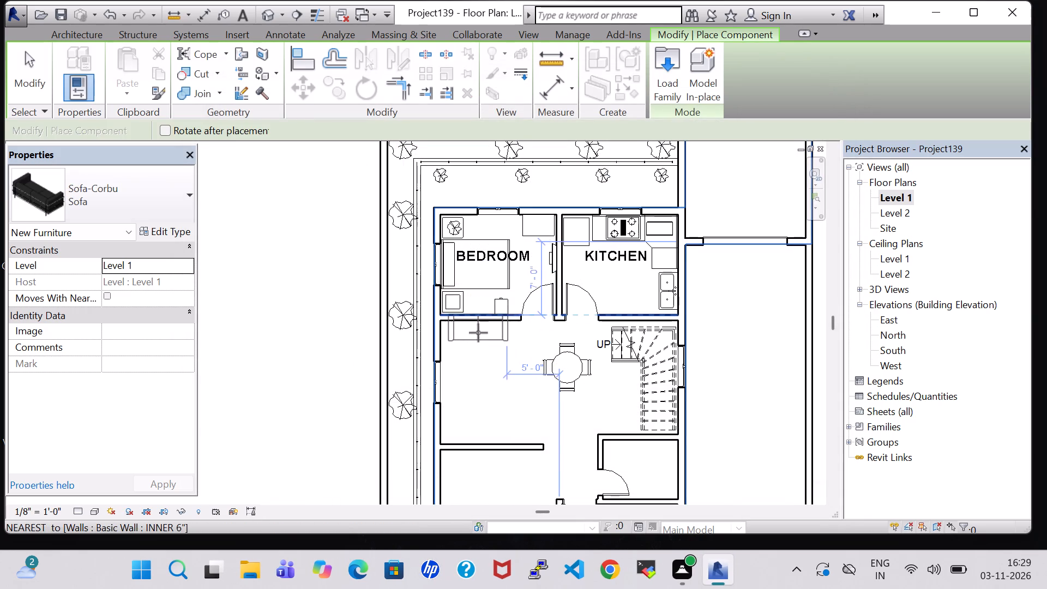
Place one Sofa-Corbu in the hall with its back along the bedroom wall near the exterior wall, and nudge it one increment toward the bedroom.
scroll(479, 344, up, 6)
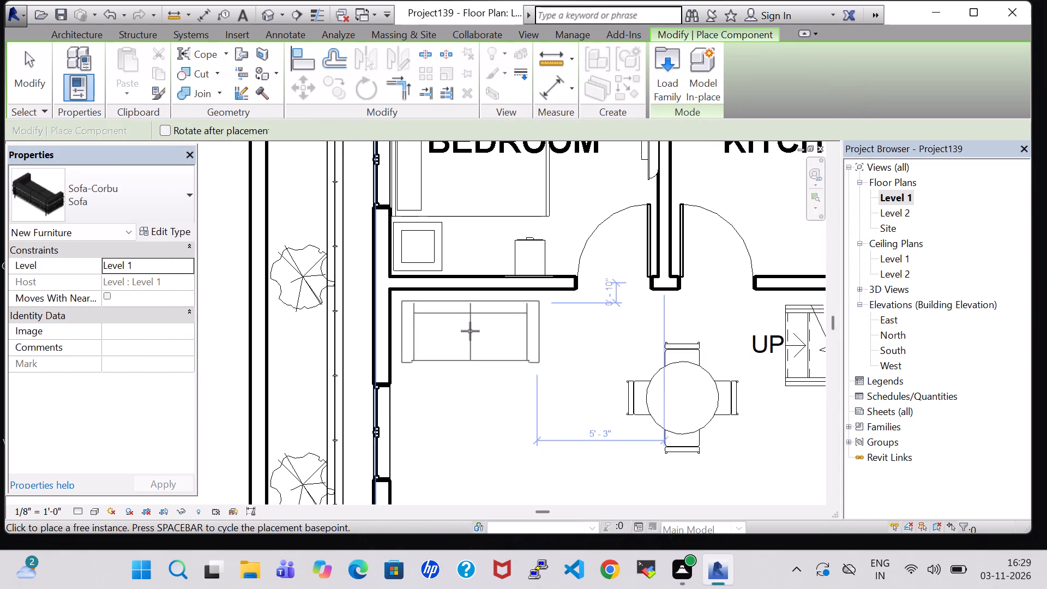
click(470, 330)
key(Escape)
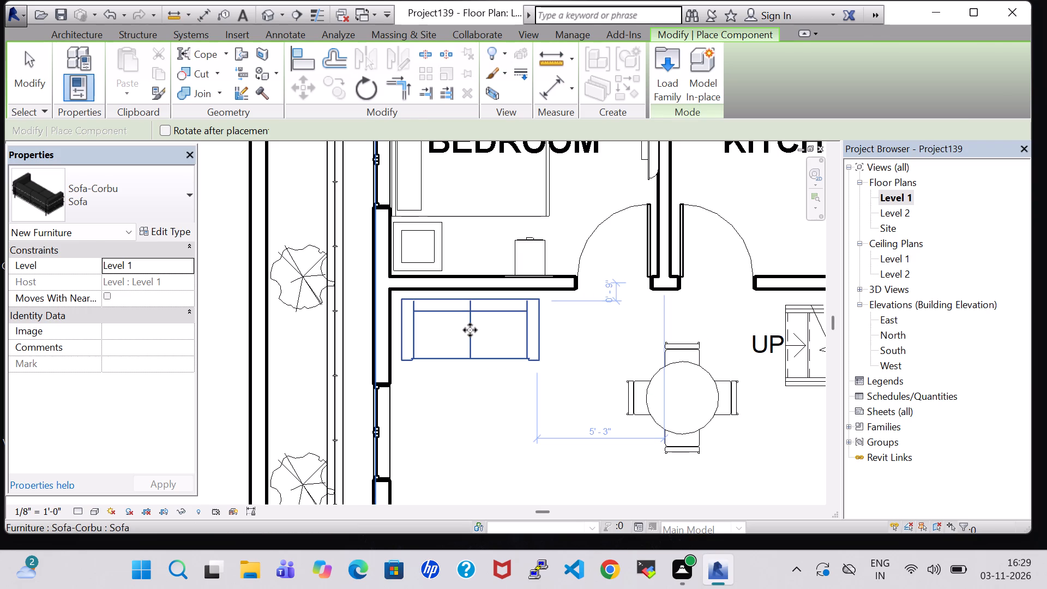
key(Escape)
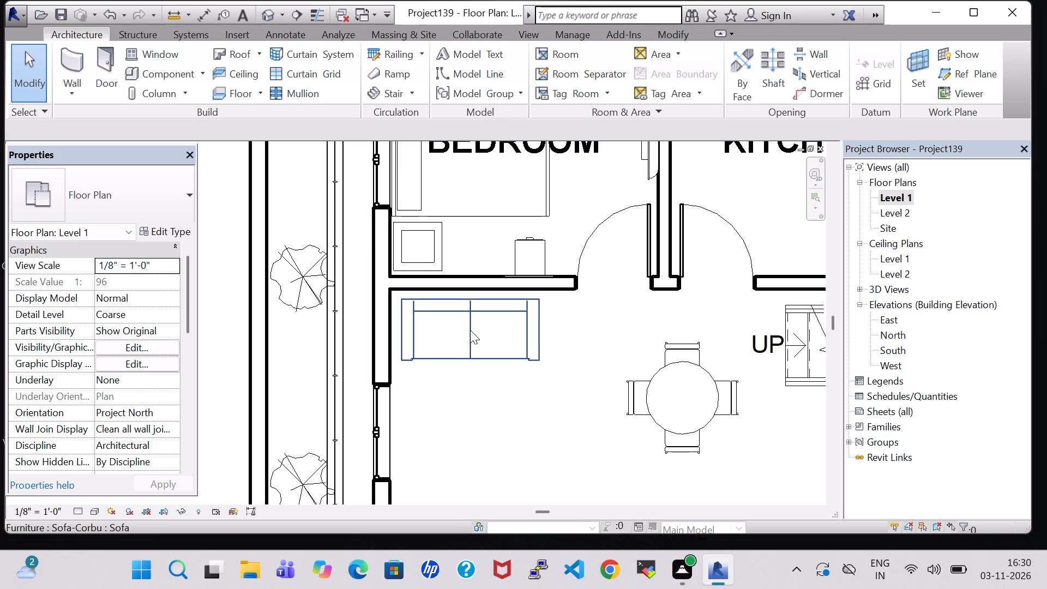
click(504, 399)
click(490, 358)
key(Up)
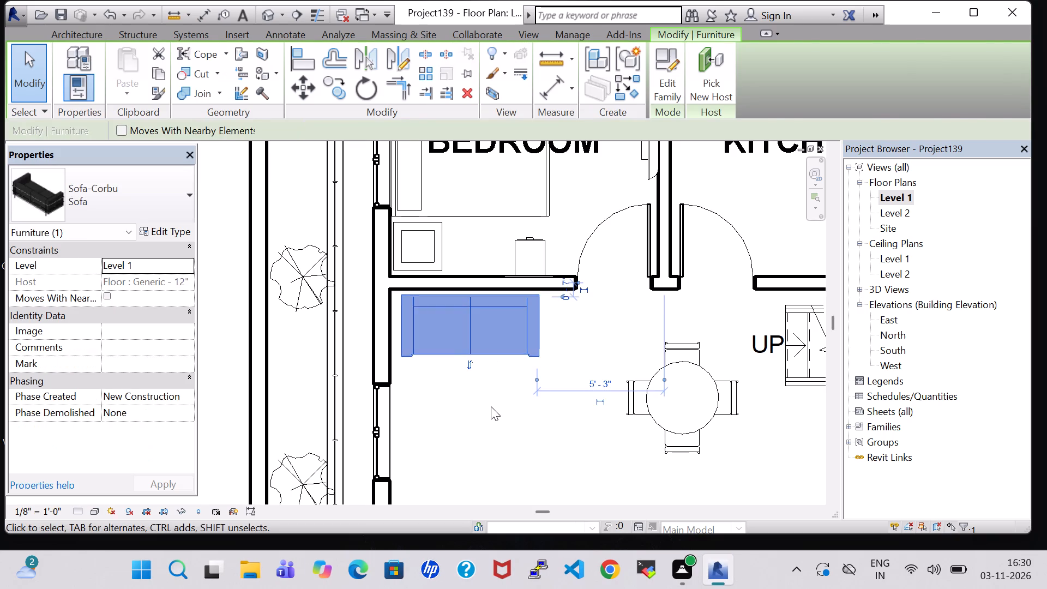
click(491, 406)
Place a second, similar Sofa-Corbu rotated 90° with its back along the hall's exterior window wall, about 4'-8" from the bedroom wall.
scroll(491, 406, down, 4)
click(489, 380)
right_click(489, 380)
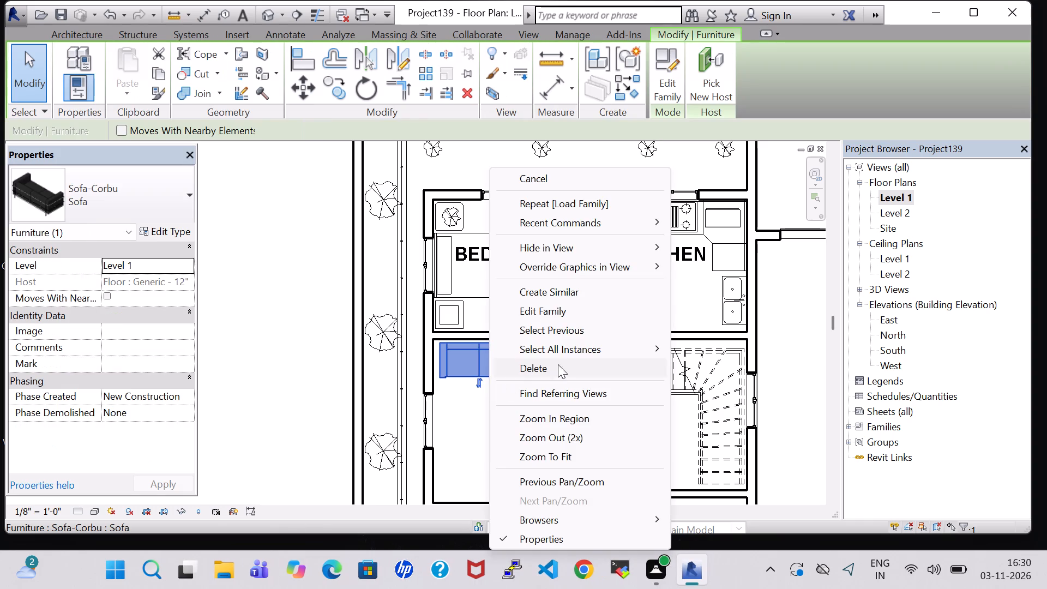
click(560, 292)
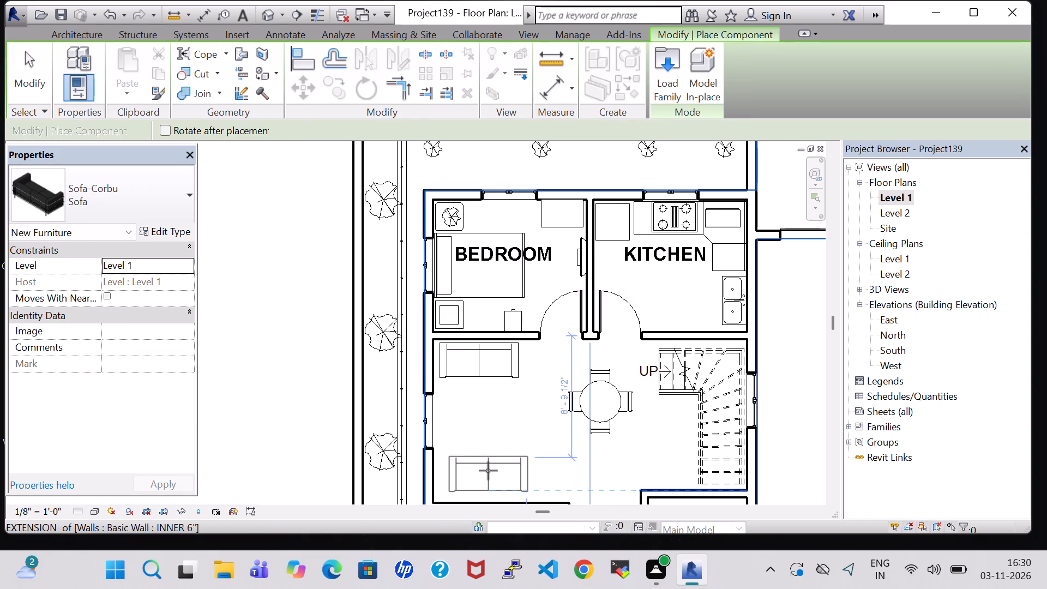
key(space)
scroll(459, 438, up, 2)
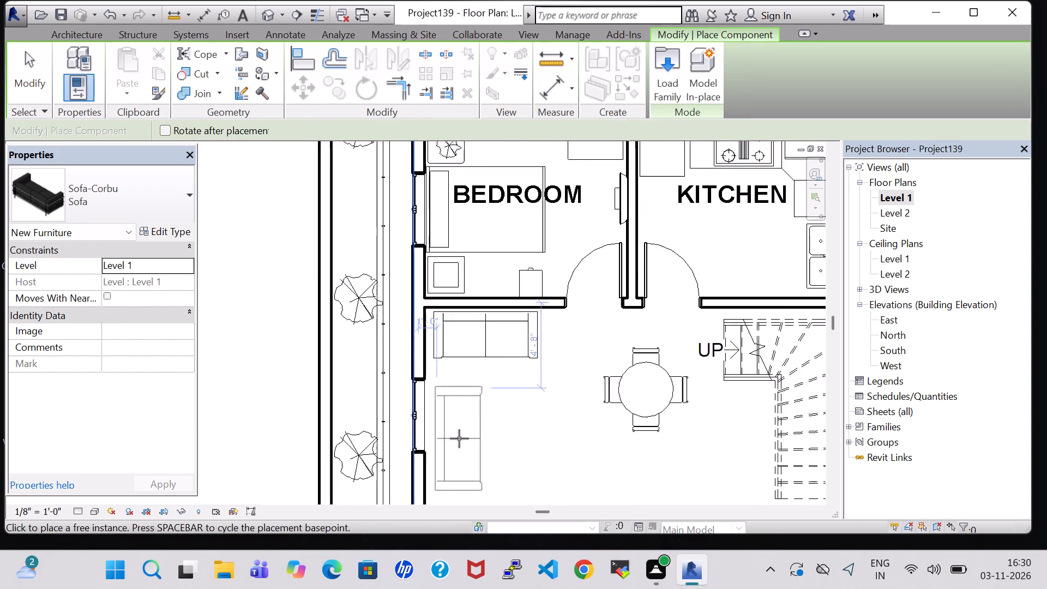
scroll(459, 438, up, 3)
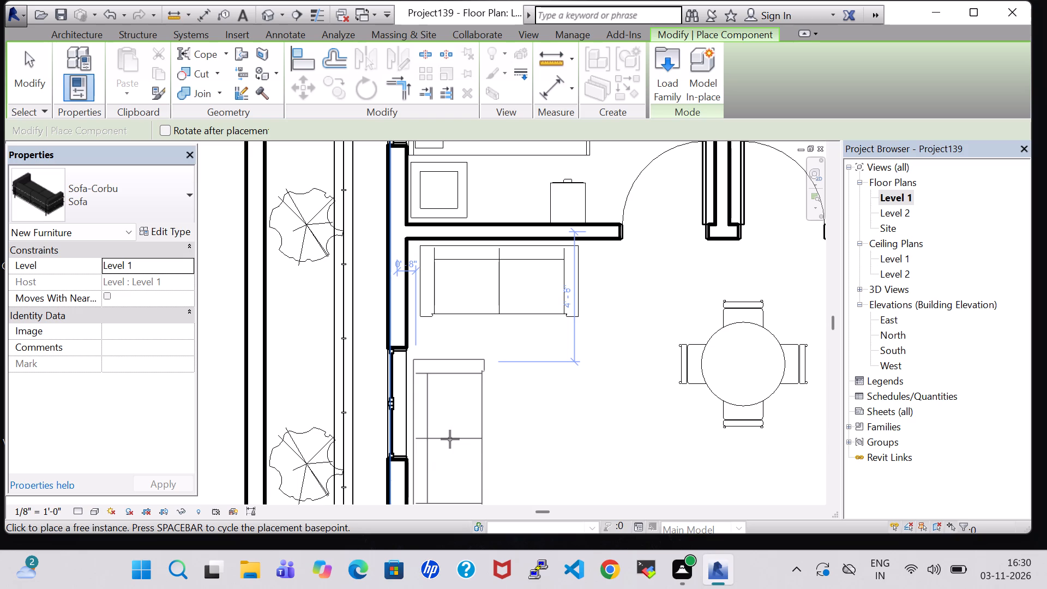
click(450, 439)
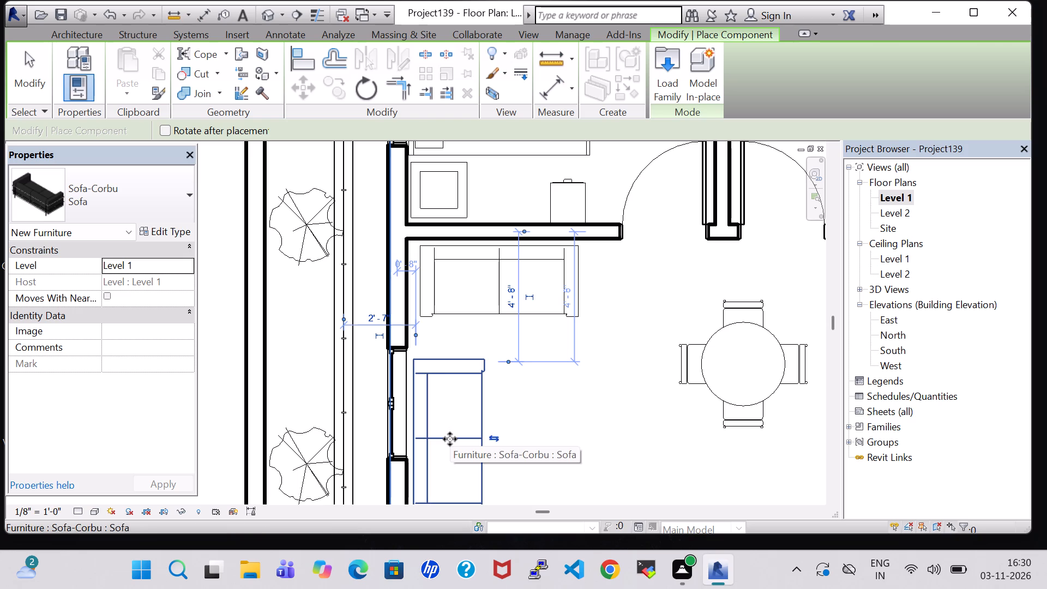
key(Escape)
key(Escape)
Nudge the sofa along the bedroom wall sixteen increments away from the exterior wall, toward the round dining table.
click(507, 318)
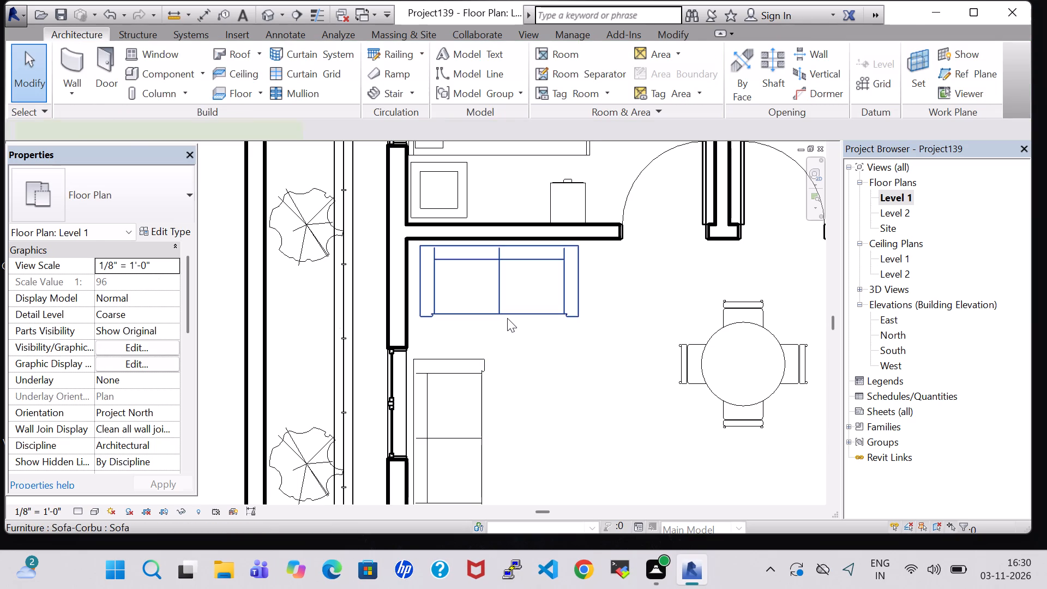
key(Right)
key(Right)
key(Right)
key(Right)
key(Right)
key(Right)
key(Right)
key(Right)
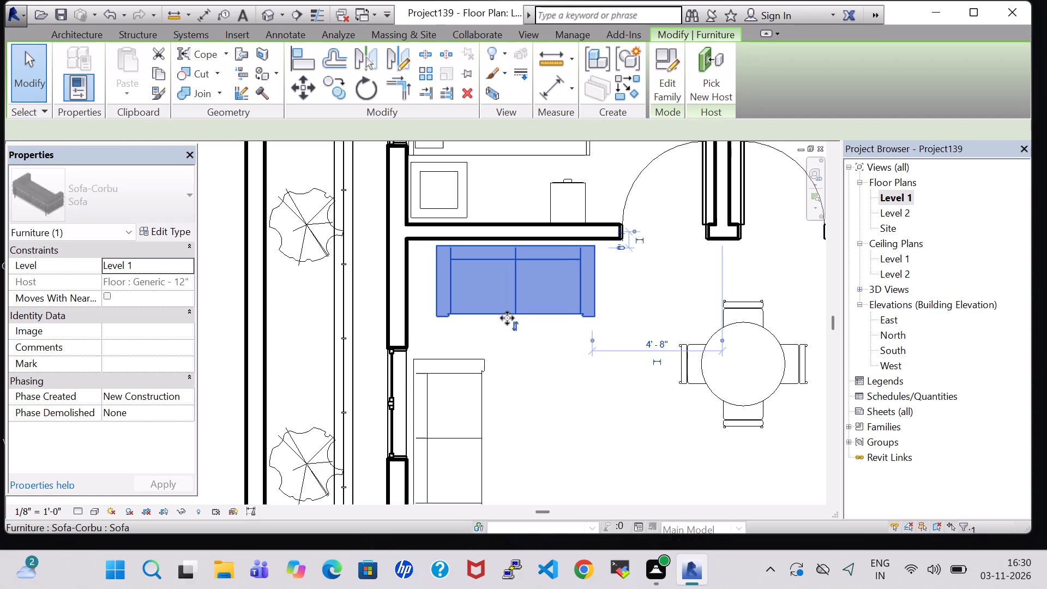
key(Right)
key(Right)
key(Right)
key(Right)
key(Right)
key(Right)
key(Right)
key(Right)
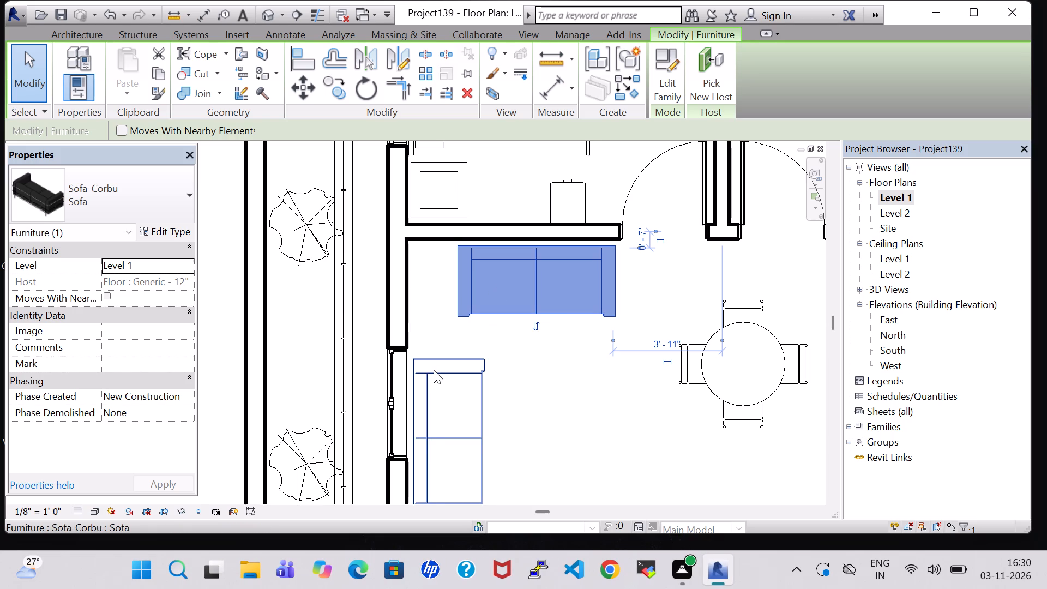
Nudge the sofa along the exterior window wall six increments toward the bedroom wall.
click(448, 358)
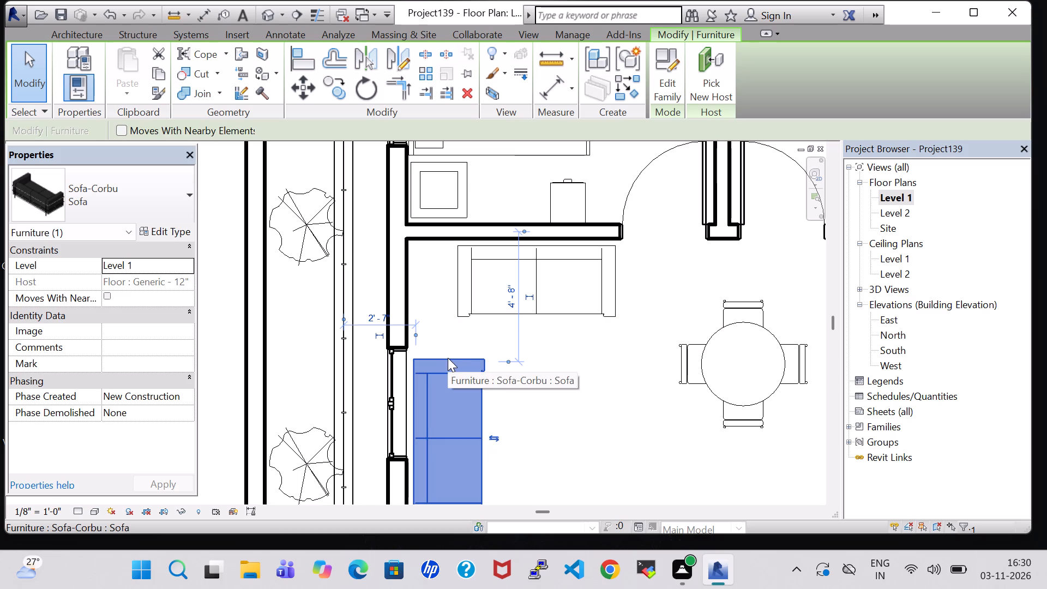
key(Up)
key(Up)
key(Up)
key(Up)
key(Up)
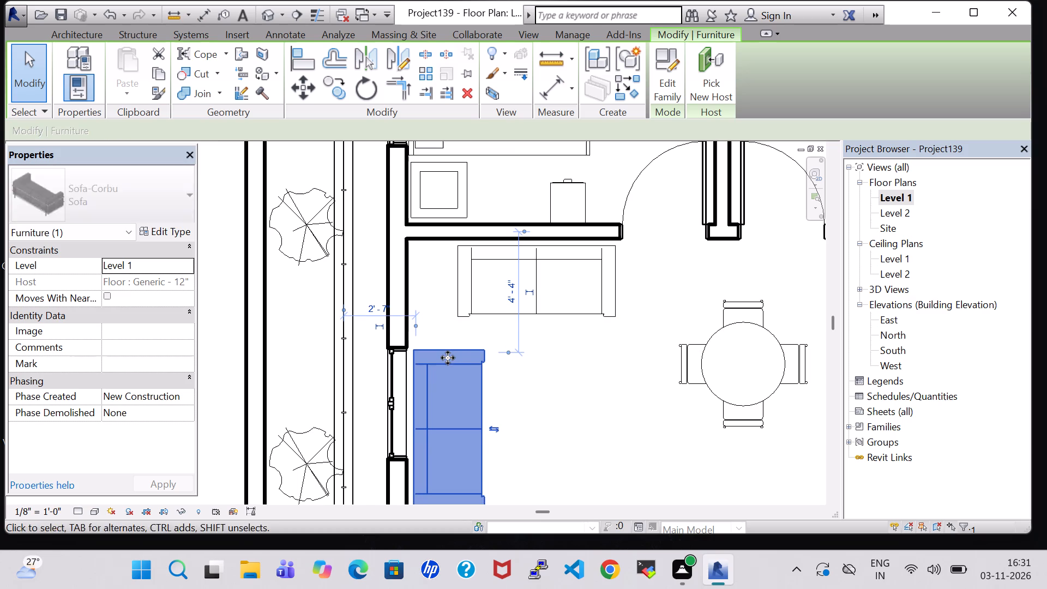
key(Up)
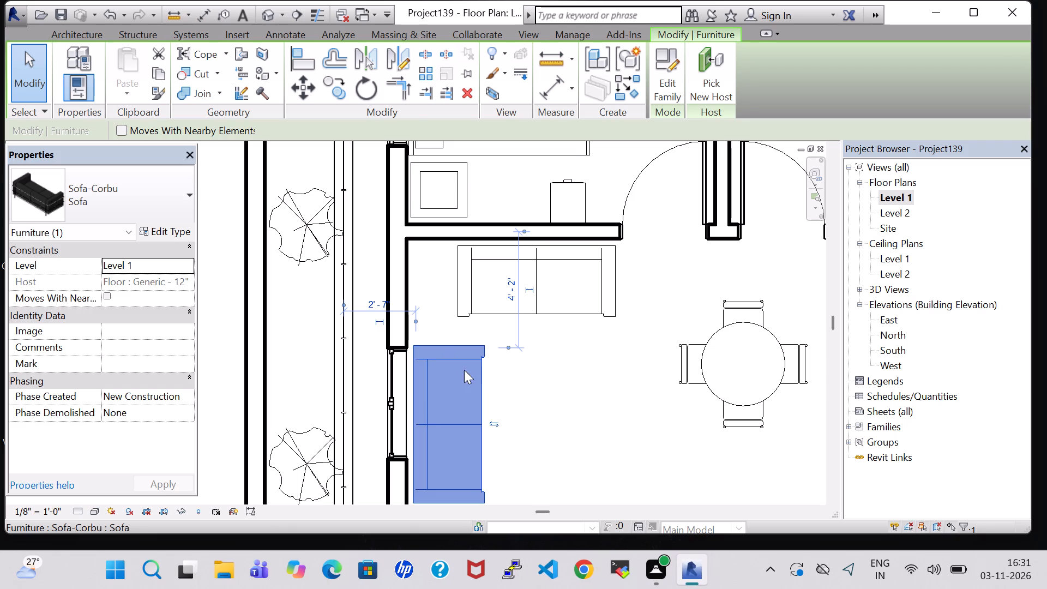
click(549, 396)
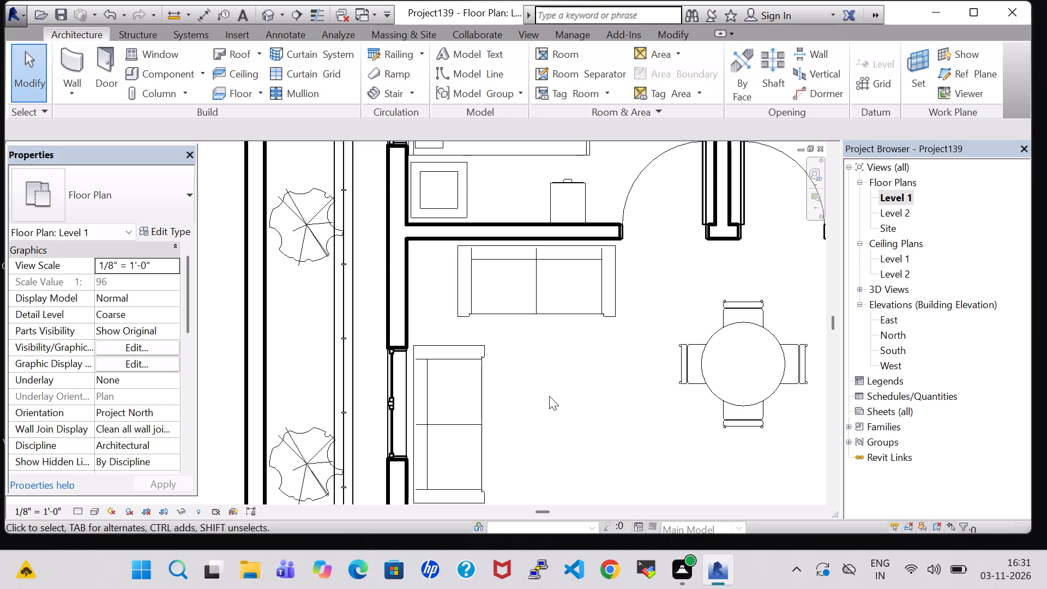
click(549, 396)
Load the Table-Dining Oval family from the Tables folder of the furniture library for placement as 36" x 72".
scroll(549, 396, down, 4)
middle_drag(549, 396, 537, 330)
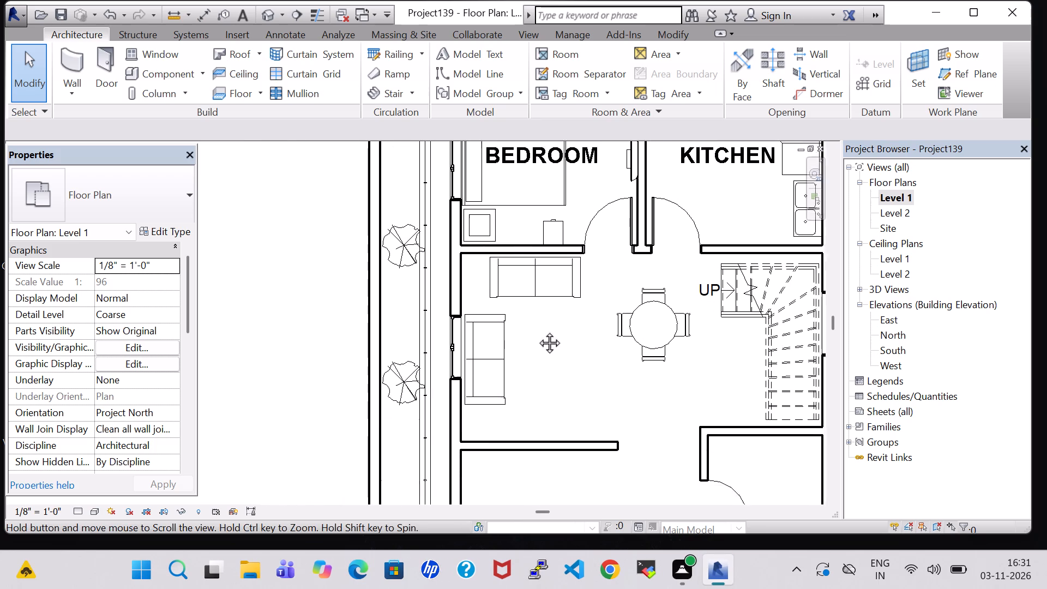
middle_drag(537, 330, 538, 333)
click(152, 78)
click(666, 62)
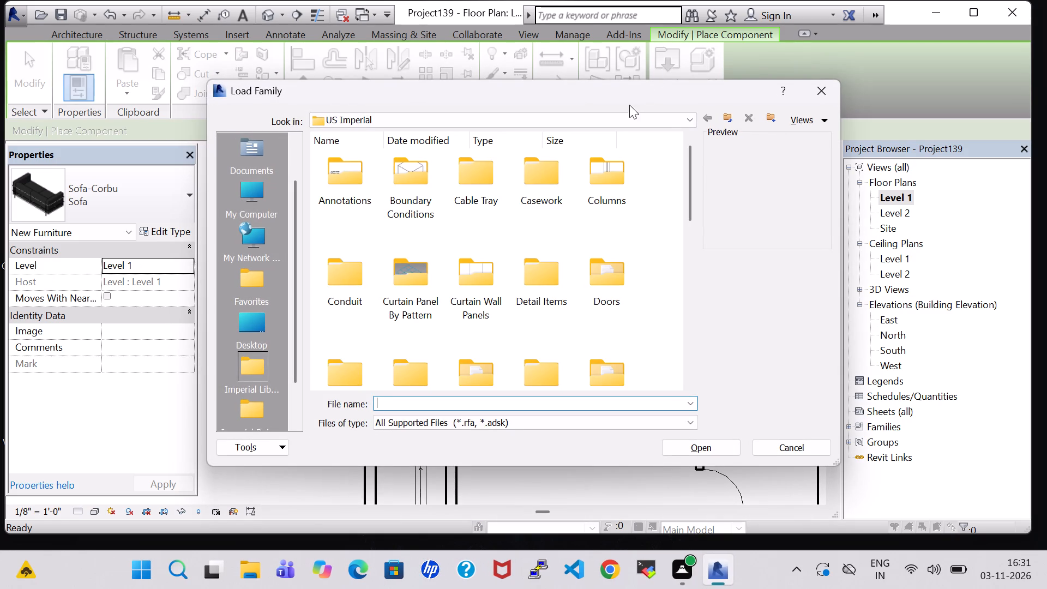
scroll(473, 267, down, 2)
scroll(562, 245, up, 1)
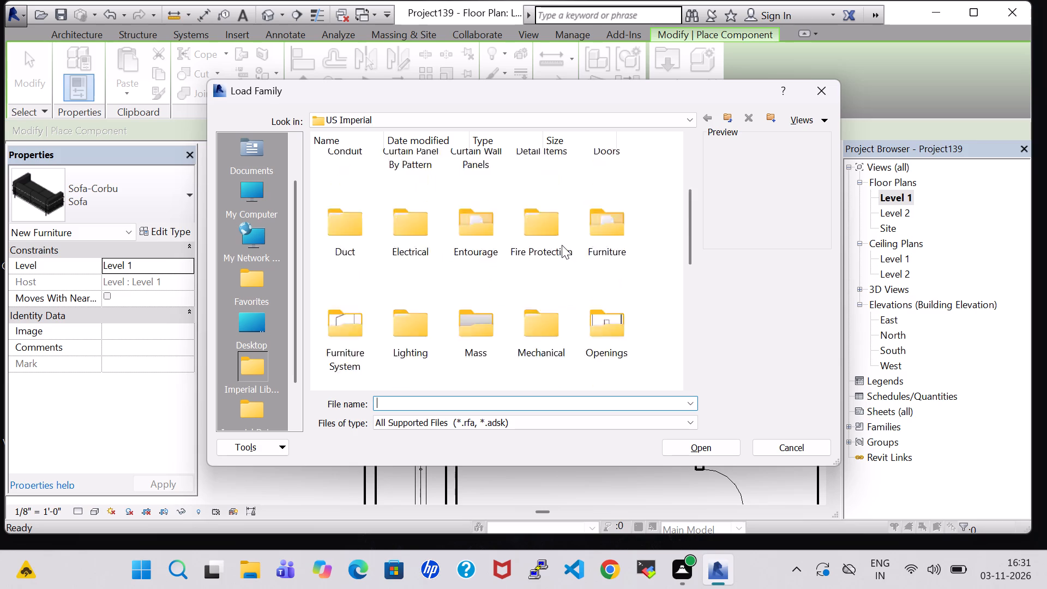
scroll(562, 245, up, 1)
double_click(614, 365)
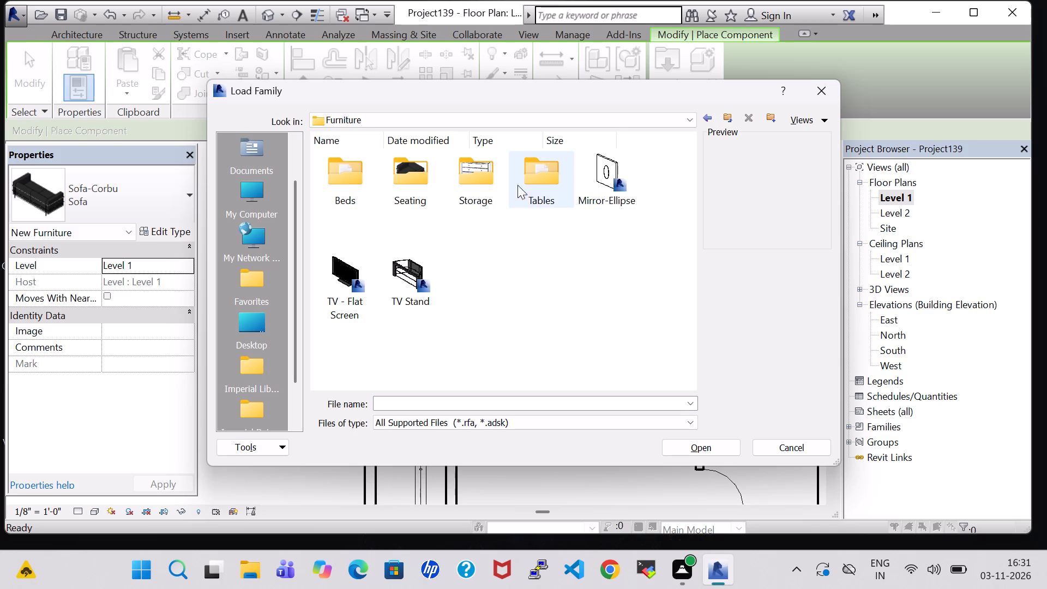
double_click(519, 183)
click(569, 234)
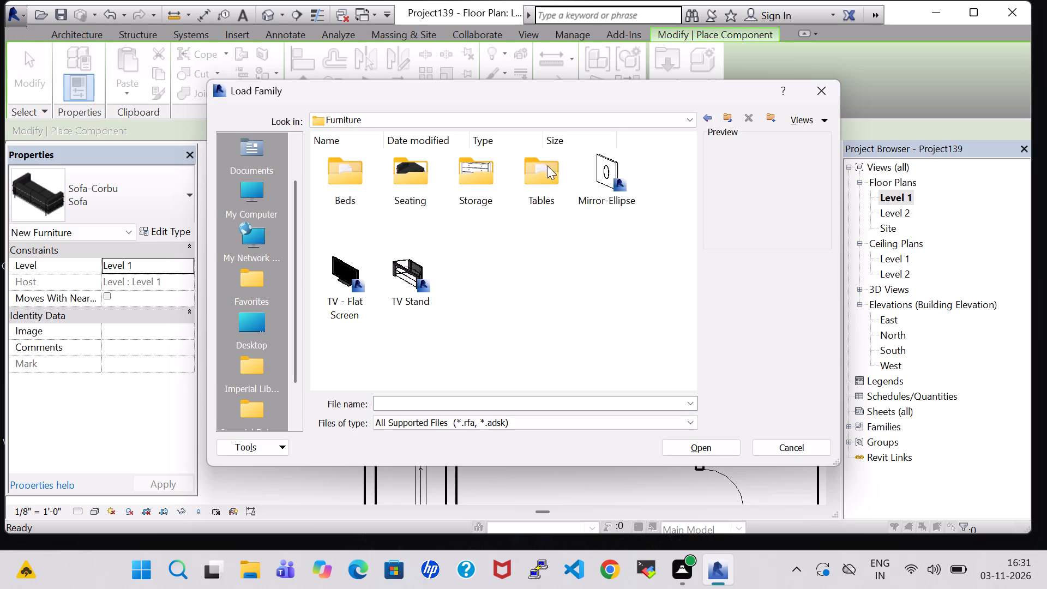
double_click(545, 175)
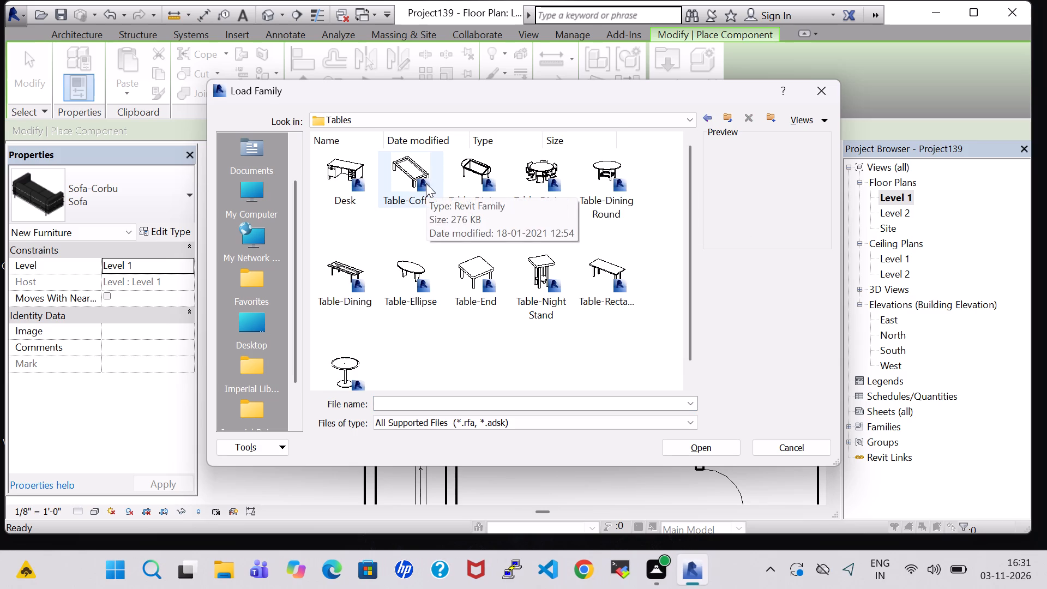
click(476, 184)
click(720, 459)
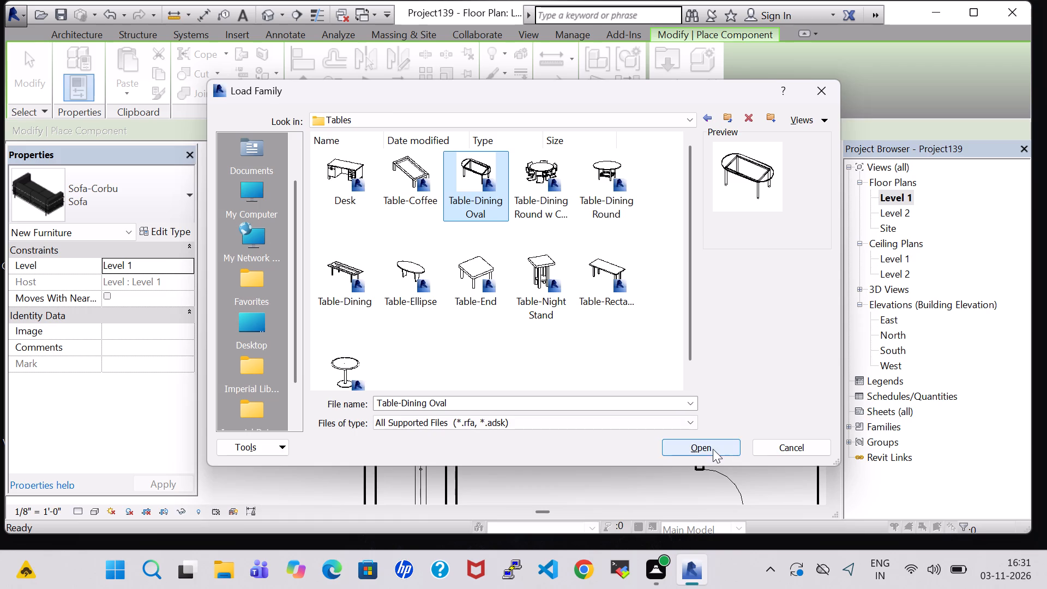
click(713, 449)
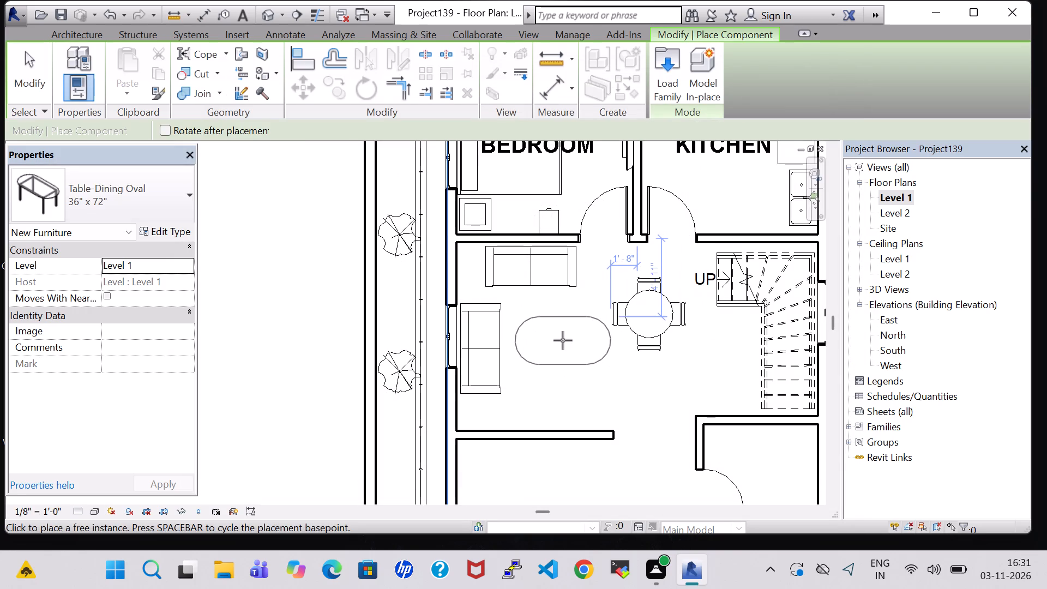
Place one 36" x 72" oval table rotated 90° in front of the sofa on the window wall, centred along its length.
key(space)
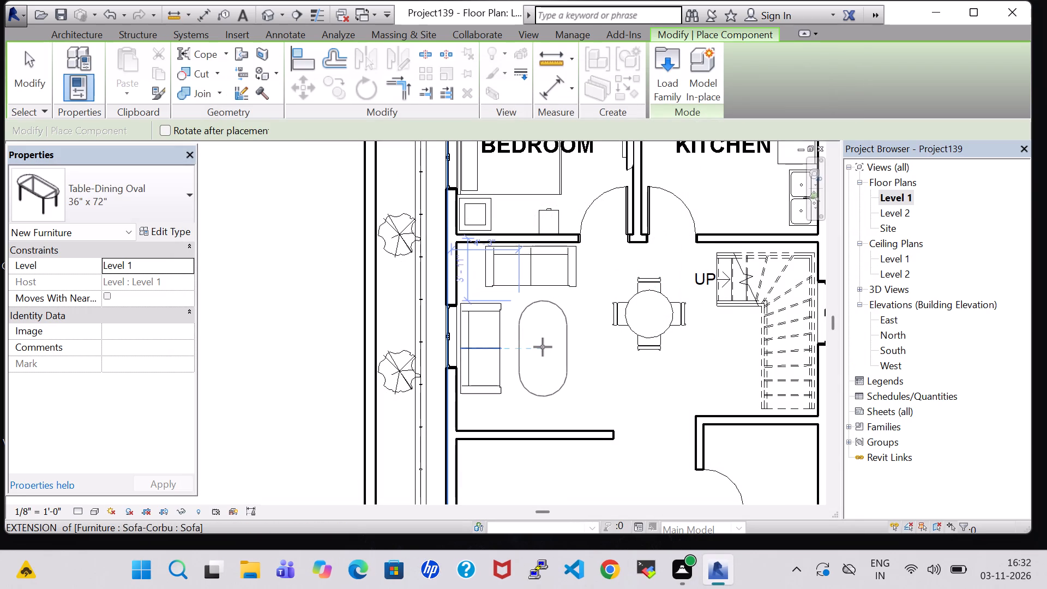
click(539, 344)
key(Escape)
key(Escape)
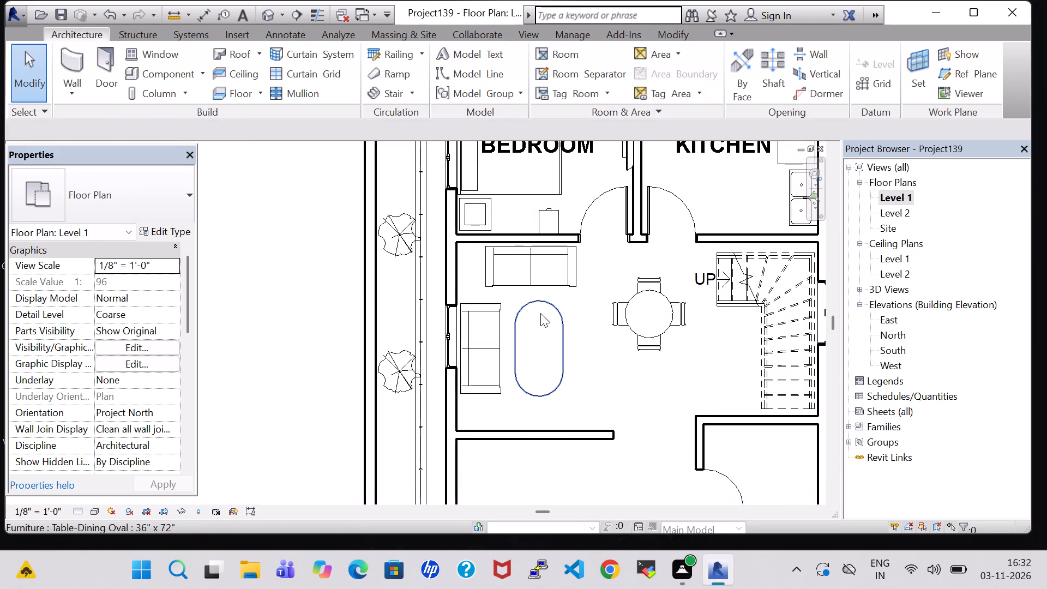
click(540, 305)
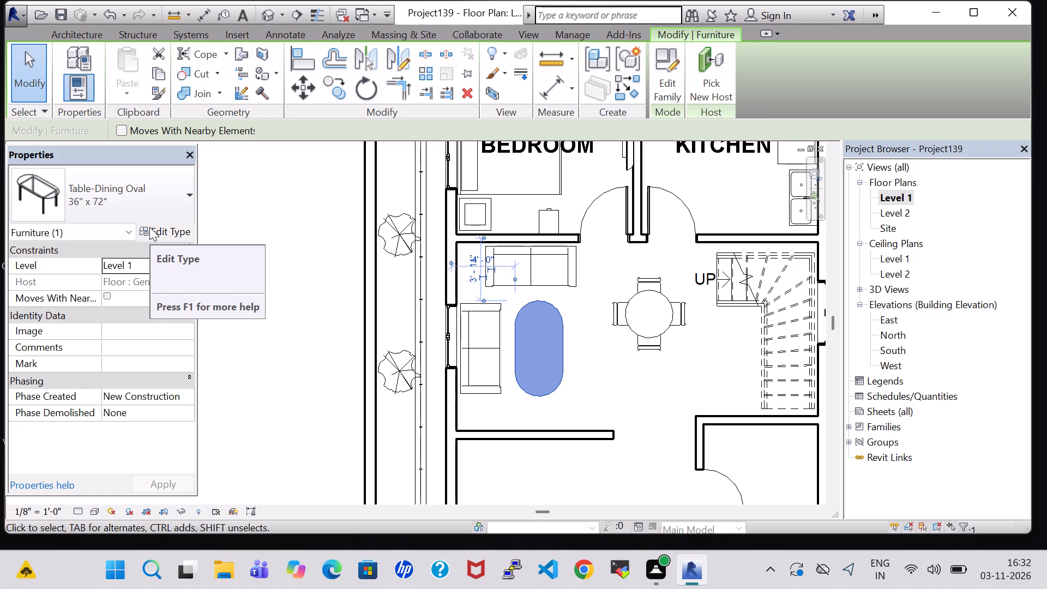
click(627, 365)
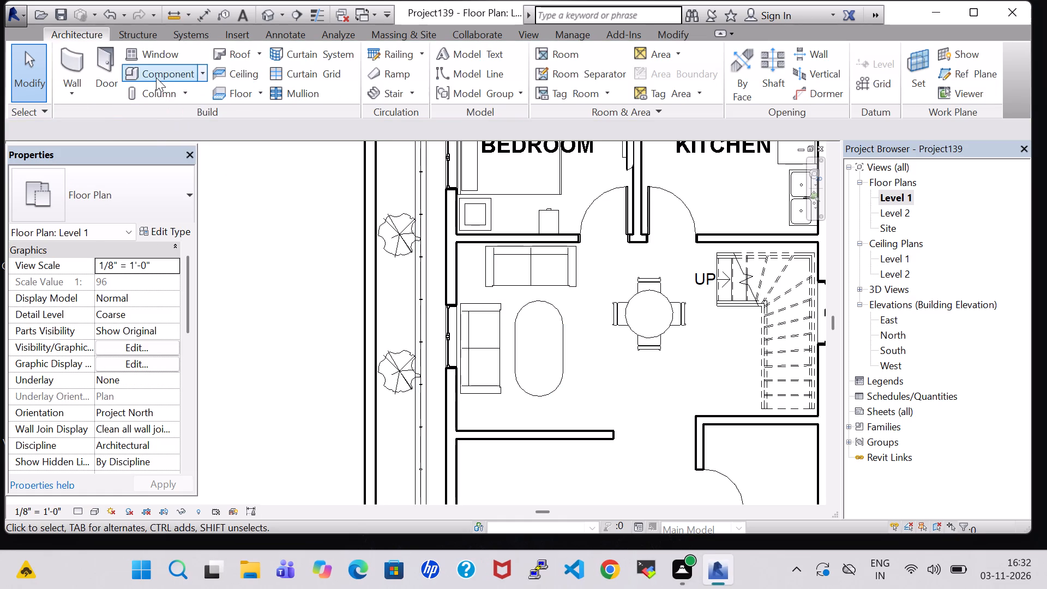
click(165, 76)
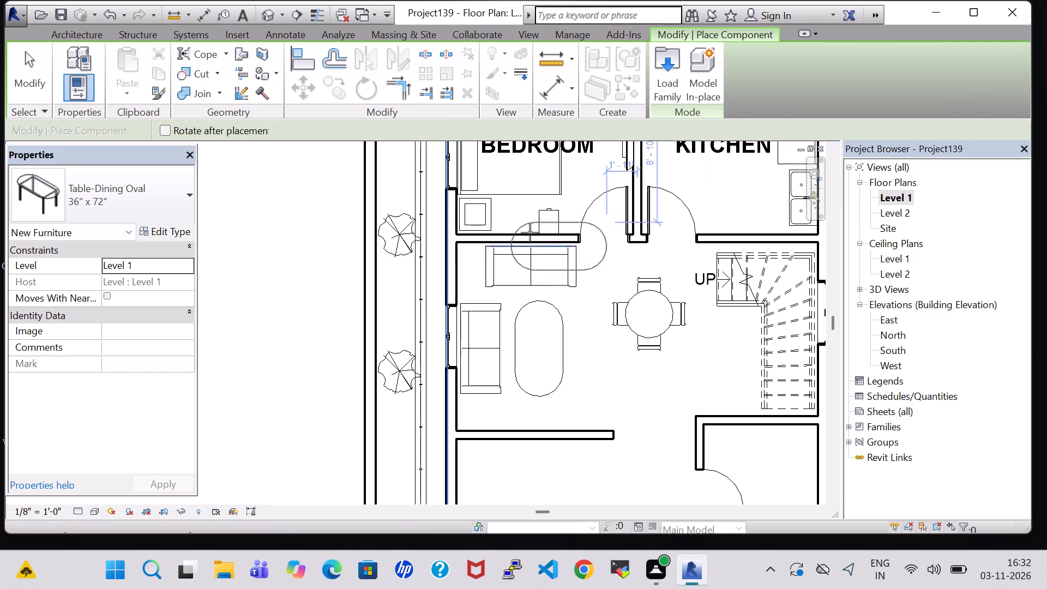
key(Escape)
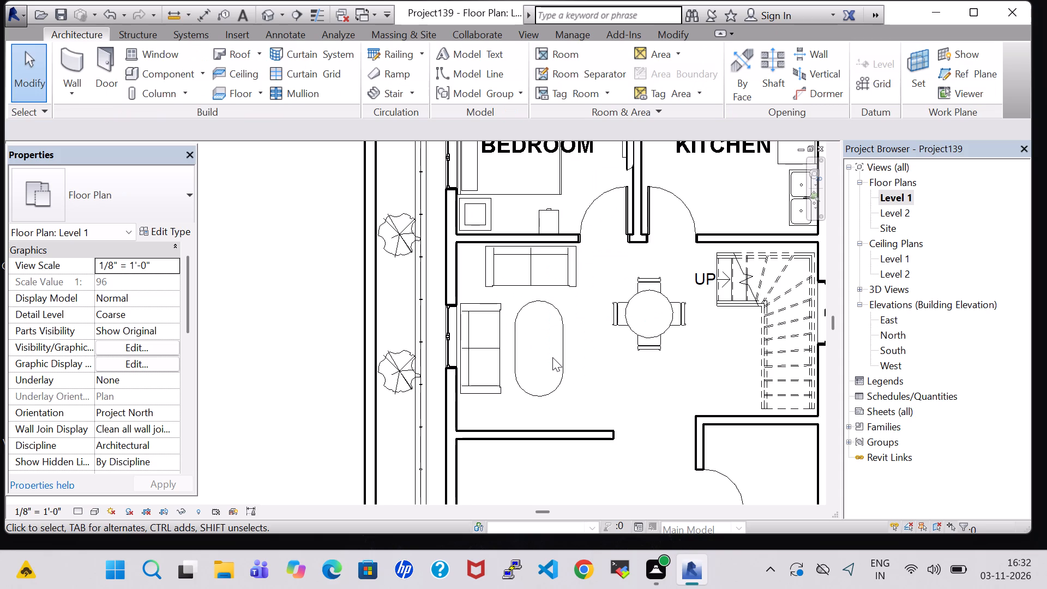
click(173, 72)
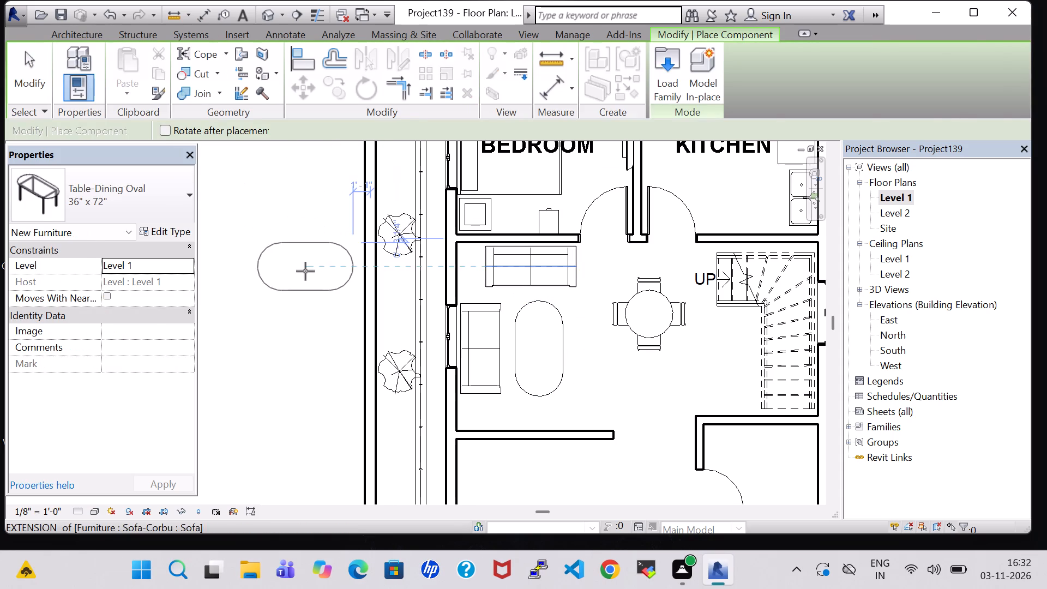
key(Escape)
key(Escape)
Place another RPC Plant - Tropical Agave - 1.5', matching the garden ones, at the long-edge midpoint of the oval table facing the dining set.
scroll(570, 349, down, 5)
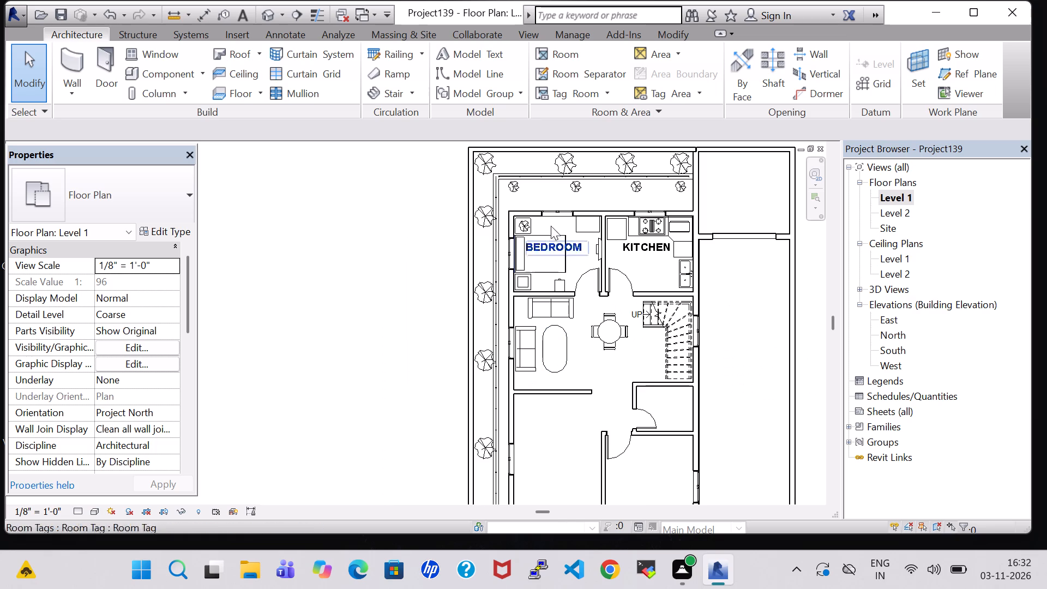
click(515, 185)
click(520, 191)
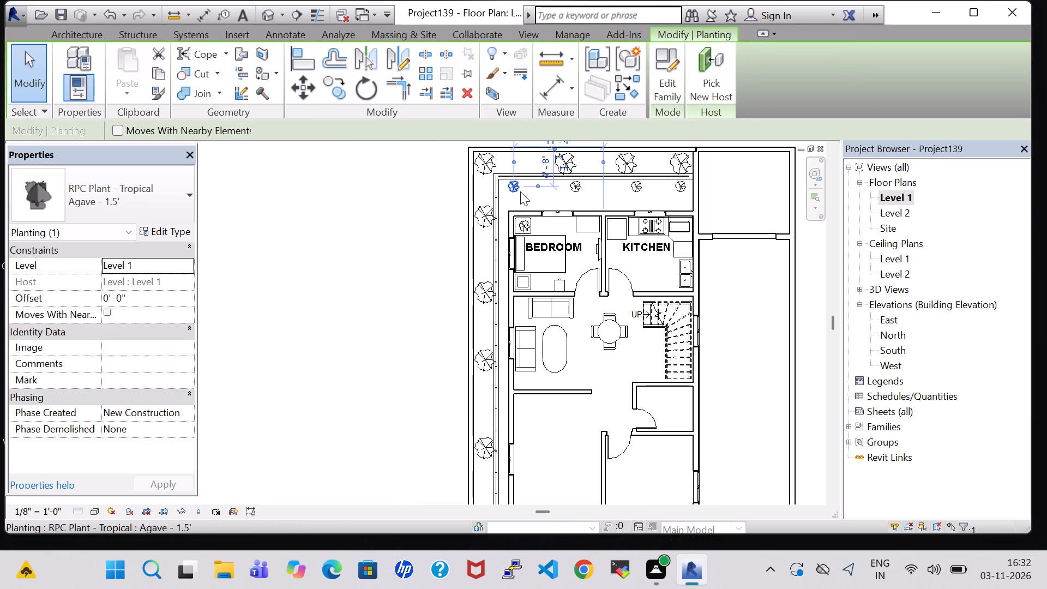
scroll(516, 206, up, 6)
click(522, 197)
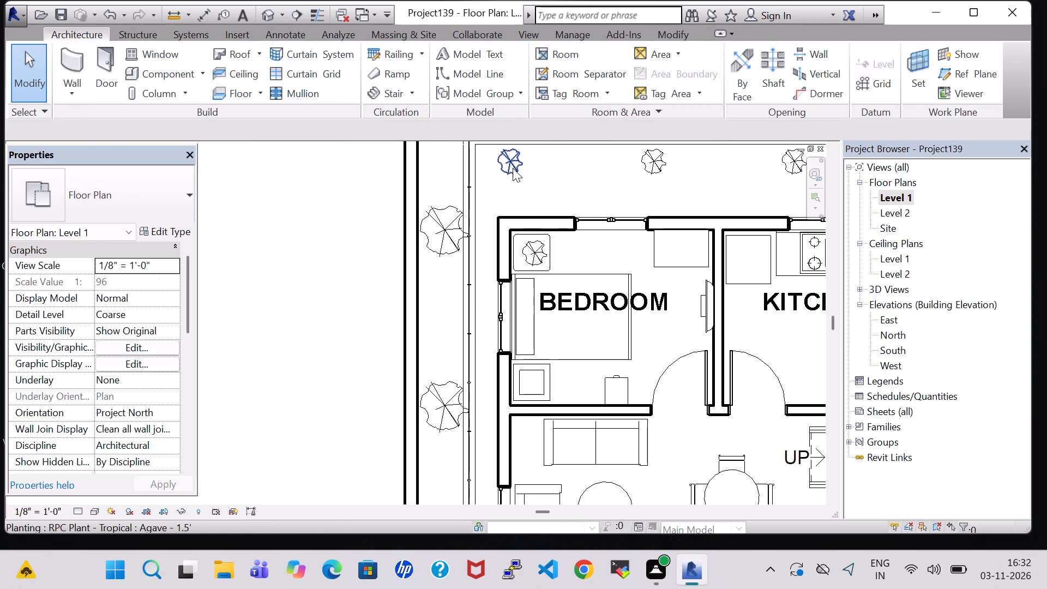
click(512, 167)
right_click(512, 167)
click(604, 287)
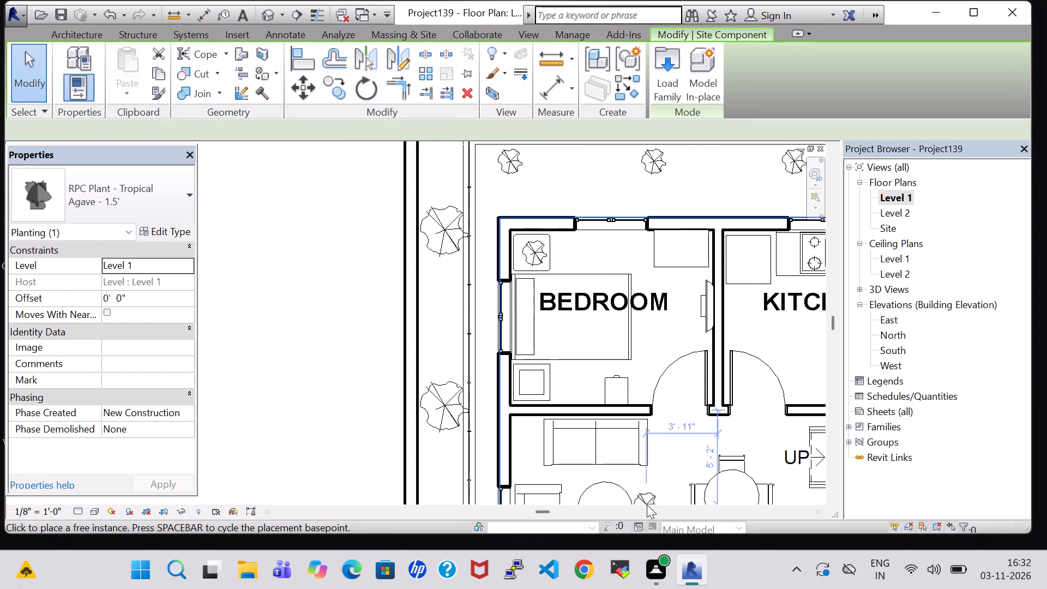
middle_drag(647, 504, 655, 298)
middle_drag(629, 341, 637, 112)
scroll(629, 341, up, 1)
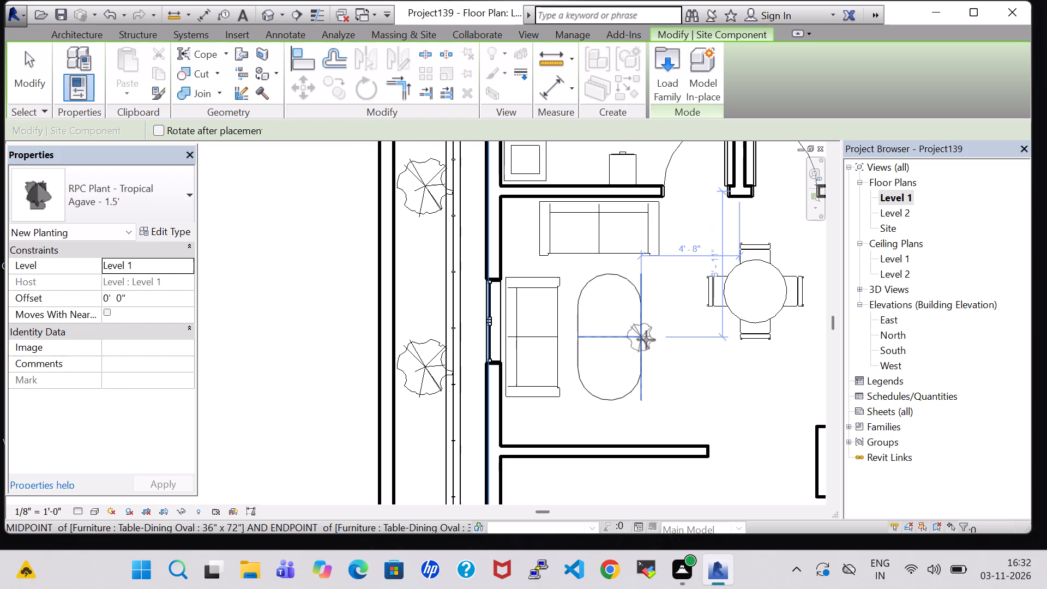
click(646, 340)
key(Escape)
key(Escape)
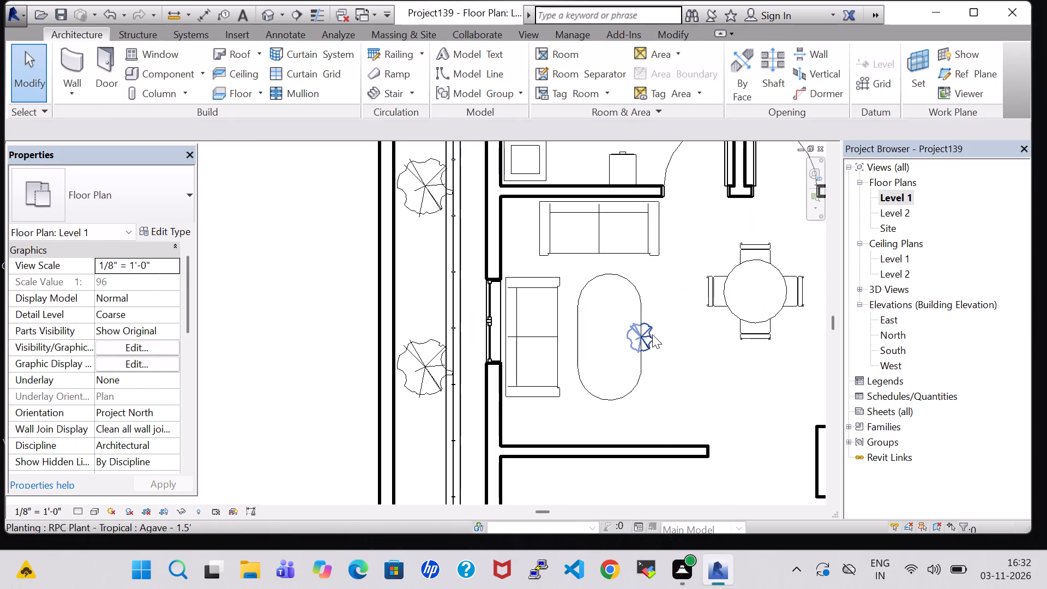
Set the offset of the agave plant at the oval table to 2' 5".
click(652, 334)
click(112, 297)
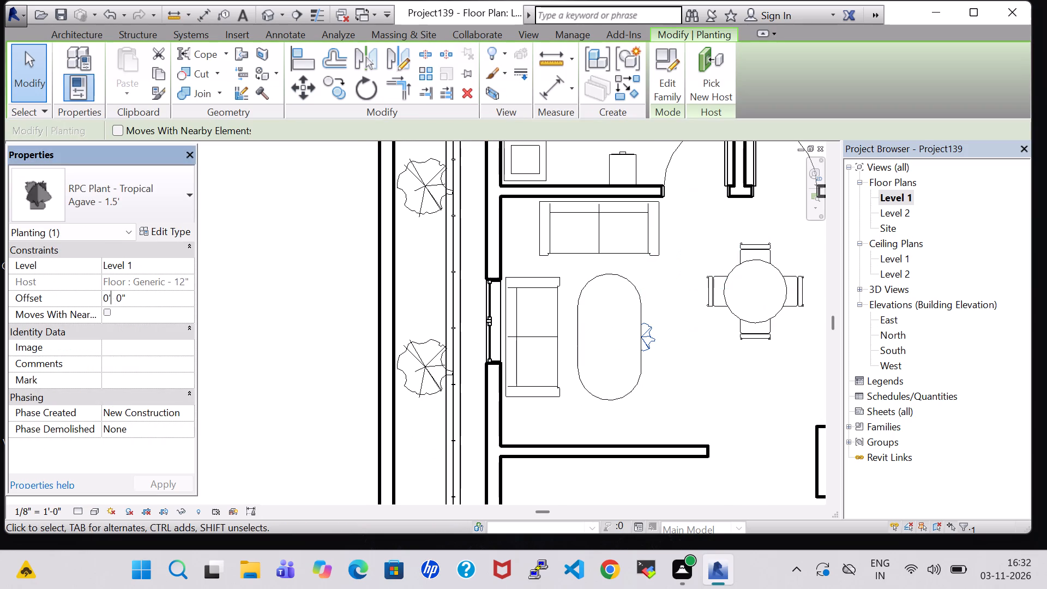
key(Left)
key(BackSpace)
key(2)
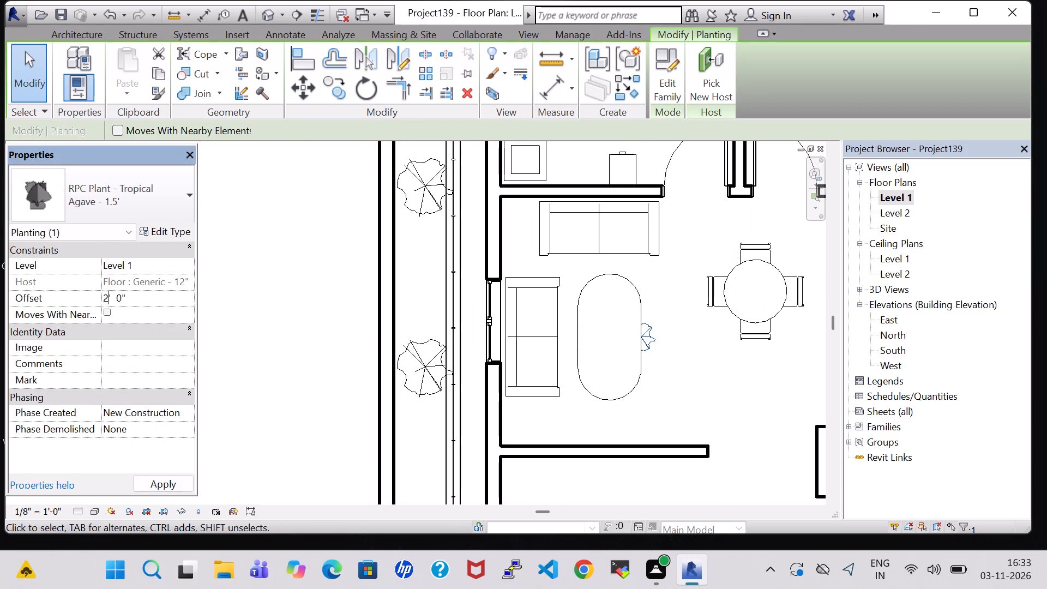
click(122, 304)
key(BackSpace)
key(5)
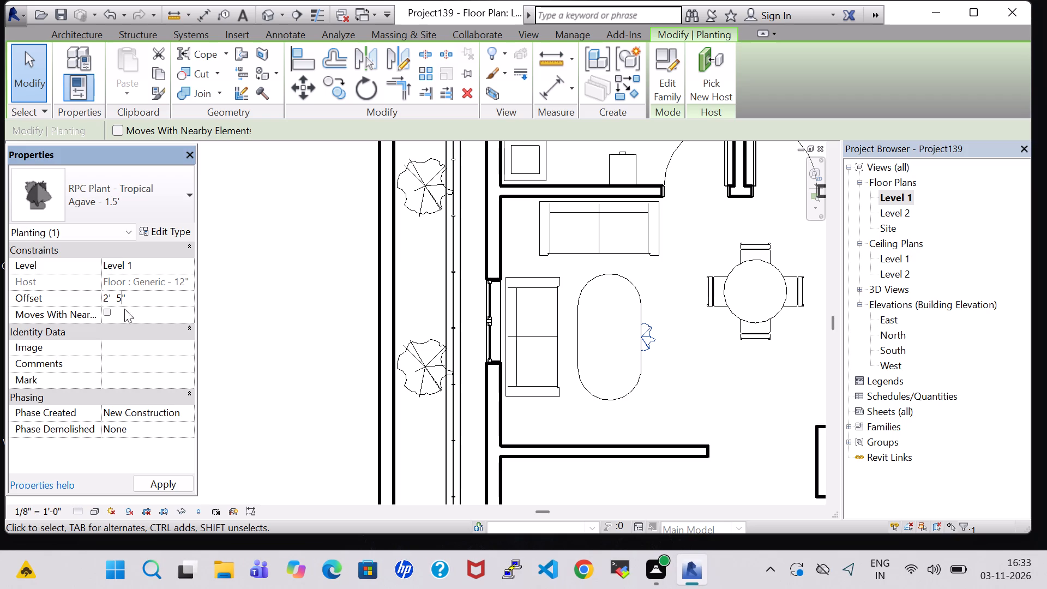
key(Return)
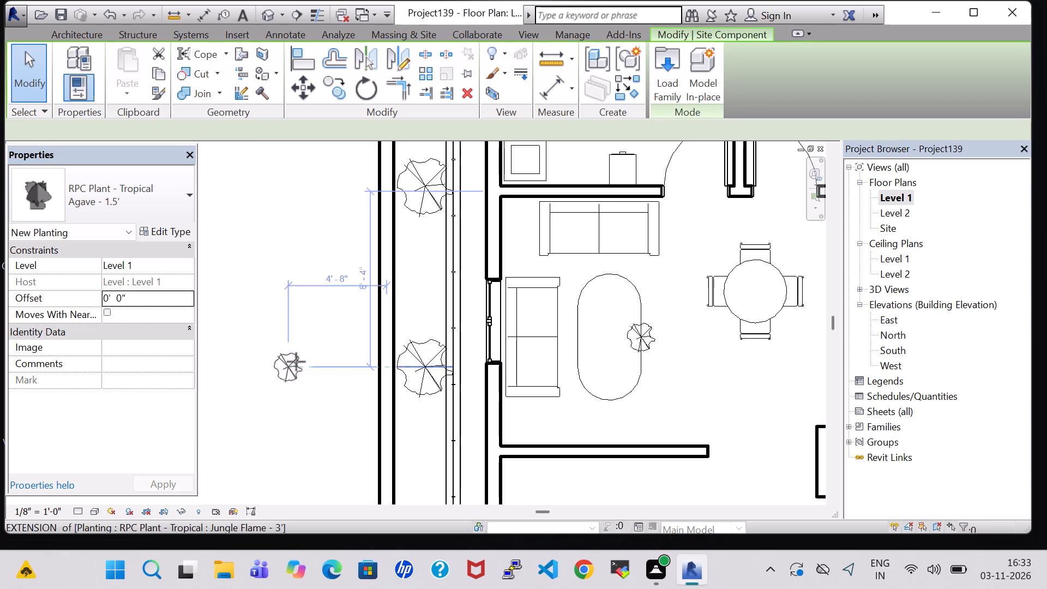
key(Escape)
Nudge the agave plant nine increments toward the window-wall sofa, onto the centre of the oval table.
click(636, 341)
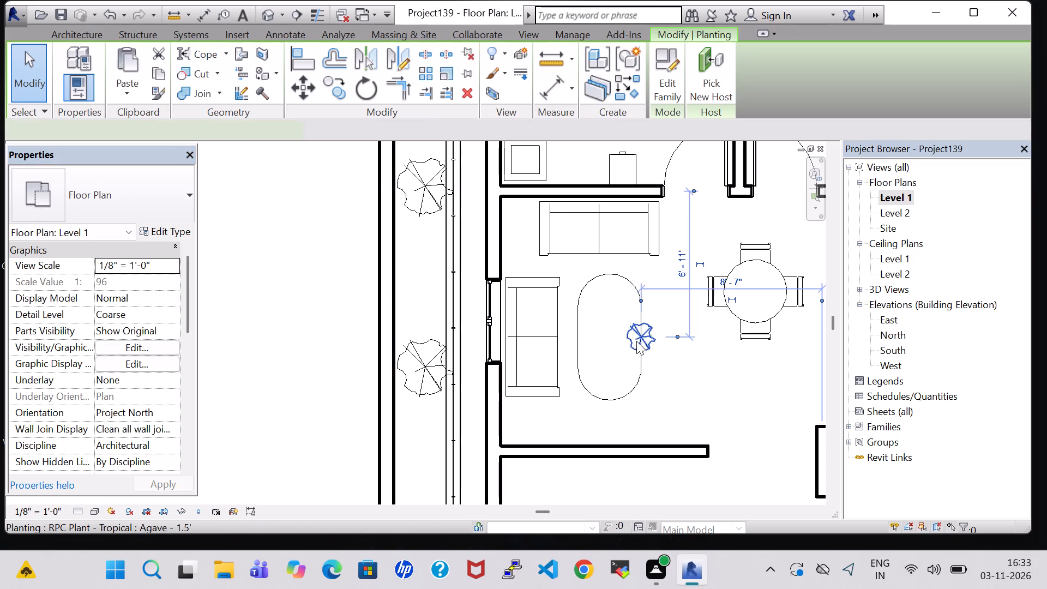
key(Left)
key(Left)
key(Left)
key(Left)
key(Left)
key(Left)
key(Left)
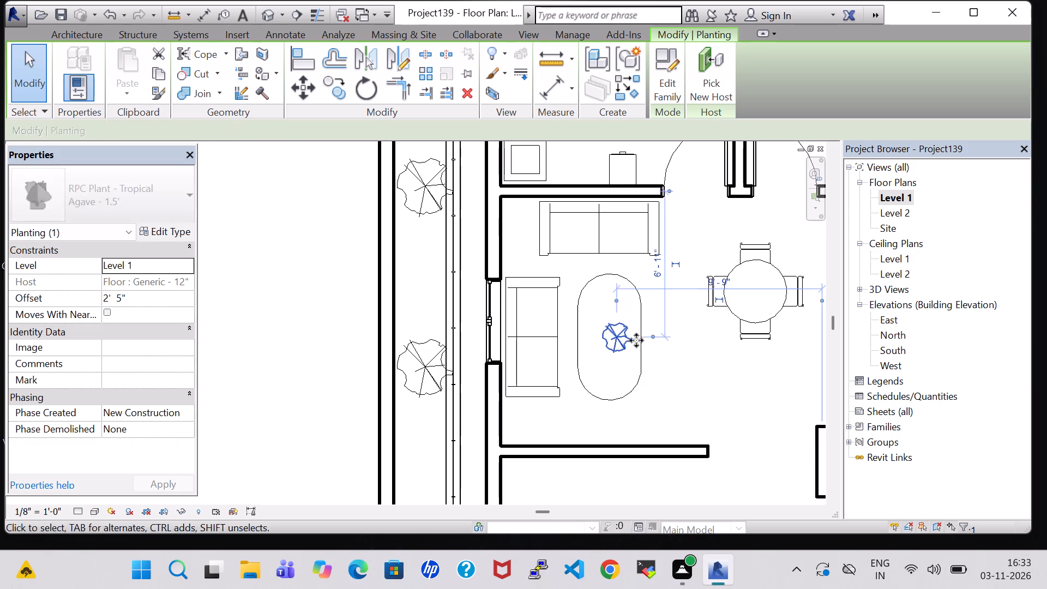
key(Left)
key(Left)
click(665, 363)
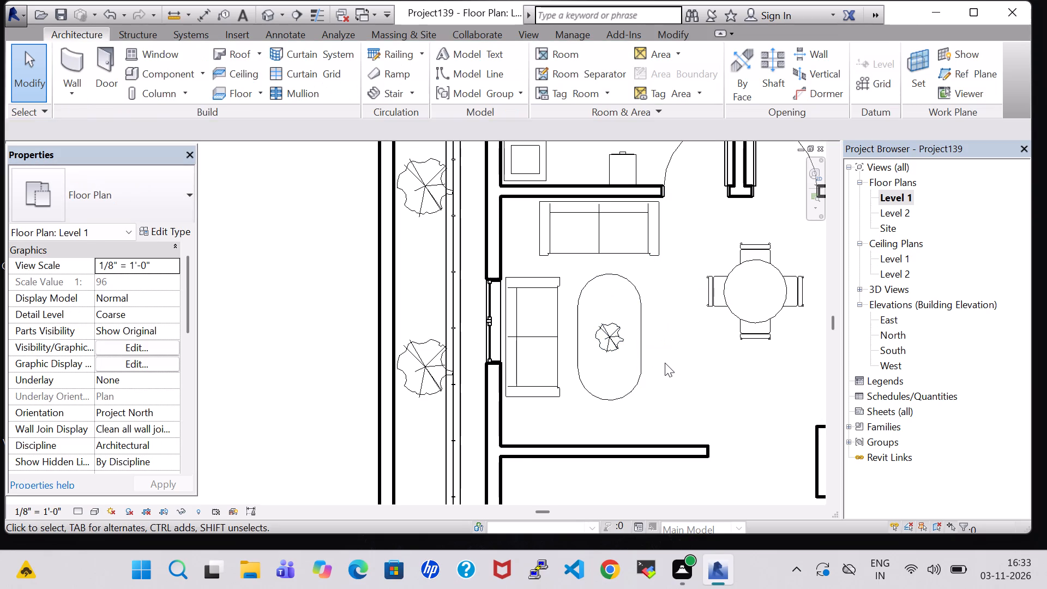
Place another 32" flat-screen TV like the bedroom's, rotated onto the living-area face of the partition wall, about 5' 8" from the exterior wall.
scroll(665, 363, down, 4)
middle_drag(665, 363, 606, 335)
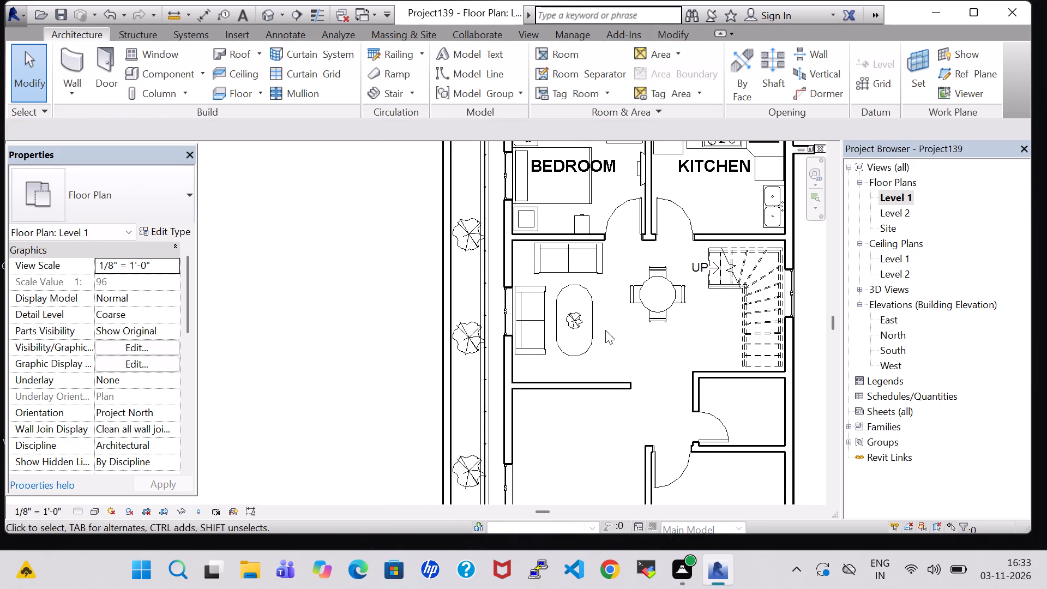
click(639, 175)
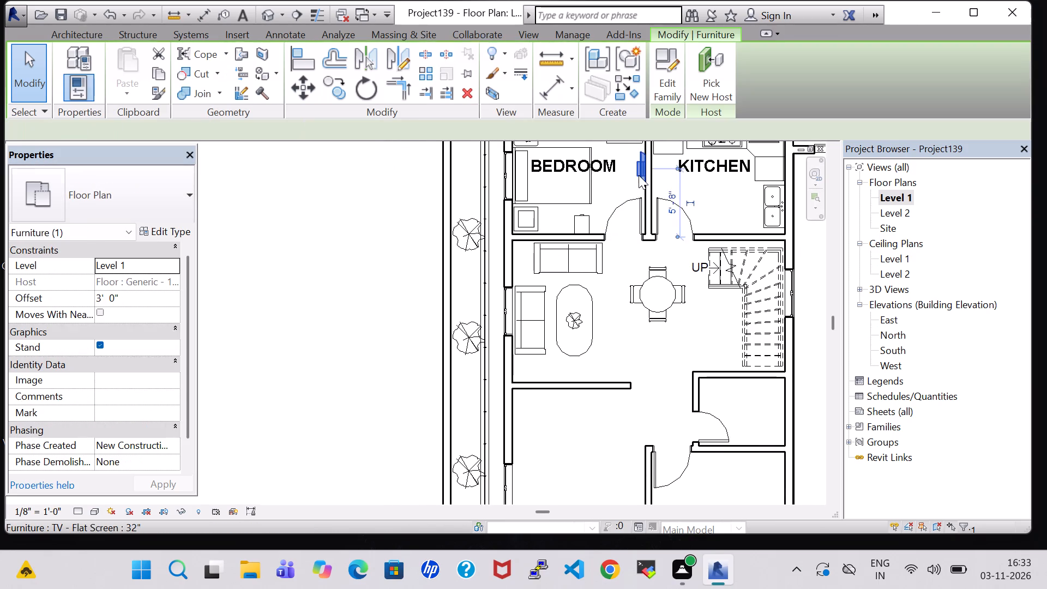
right_click(639, 175)
click(701, 288)
scroll(567, 389, up, 2)
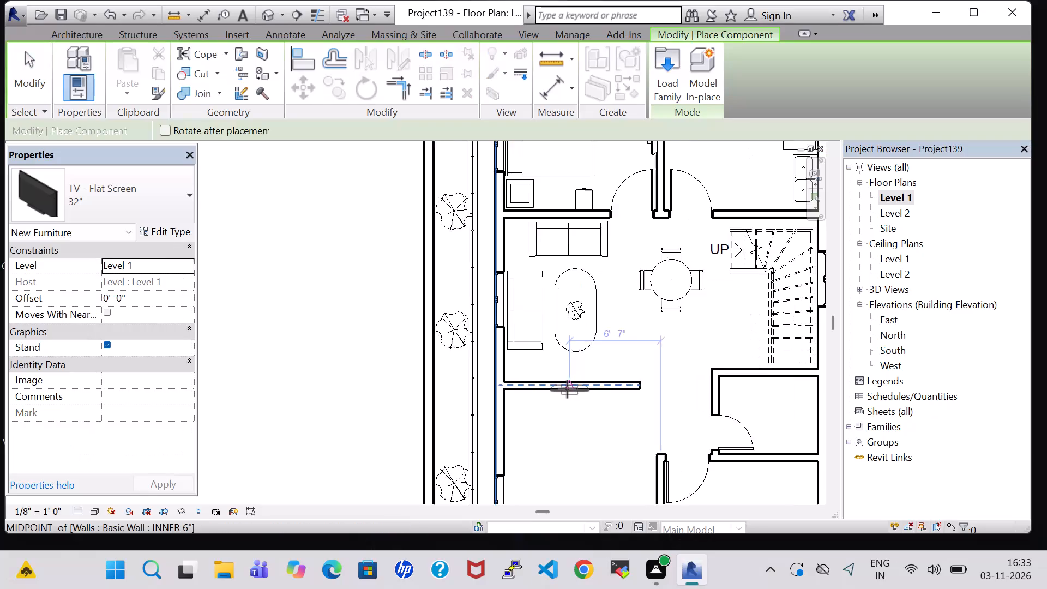
scroll(567, 389, up, 1)
key(space)
key(space)
key(space)
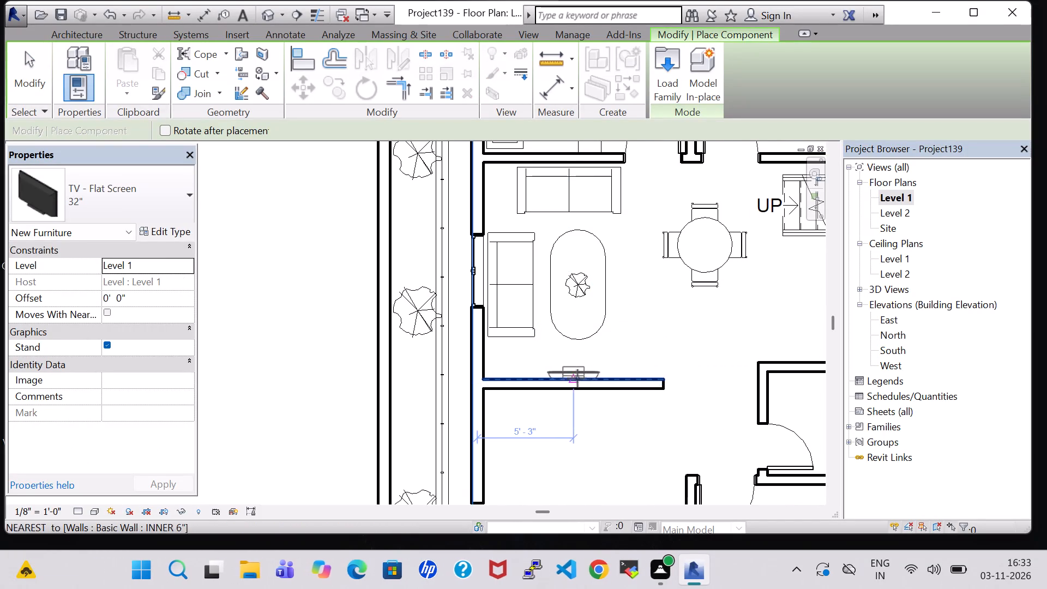
click(581, 380)
key(Escape)
key(Escape)
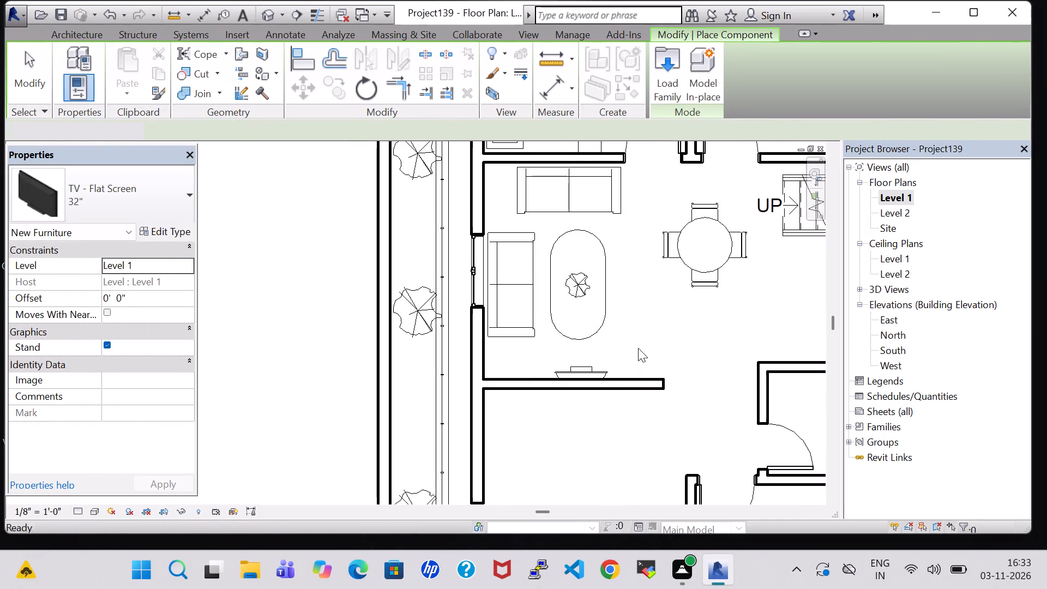
Set the living-area TV's offset to 3' 5".
click(576, 368)
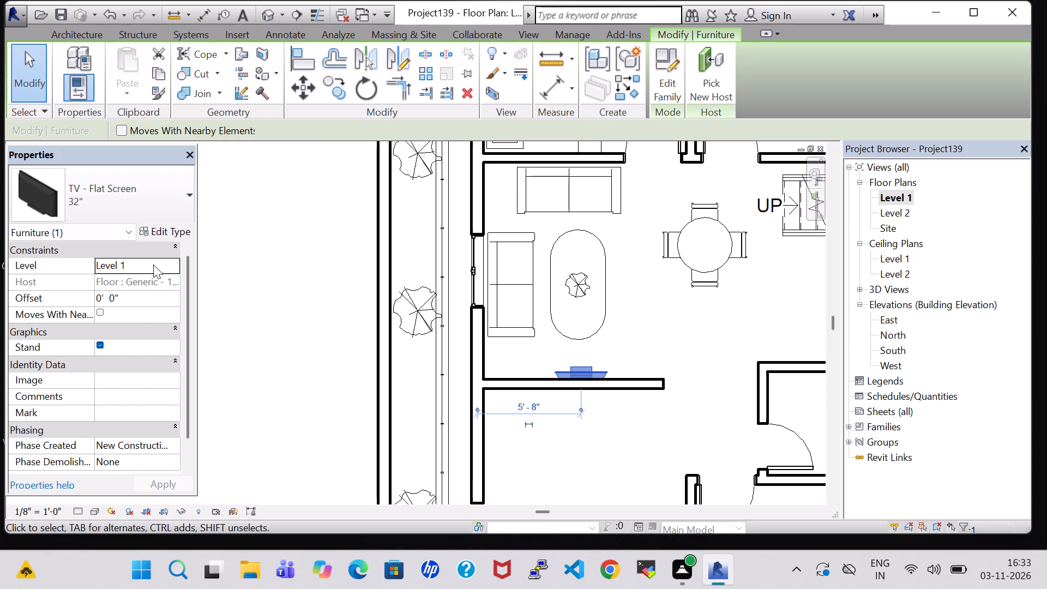
double_click(101, 296)
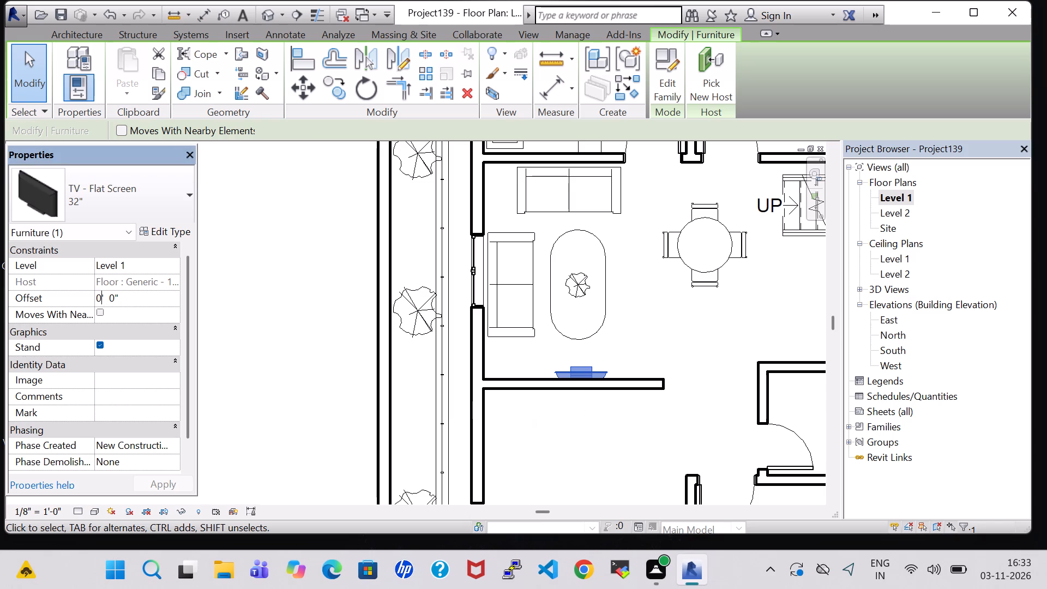
key(BackSpace)
key(3)
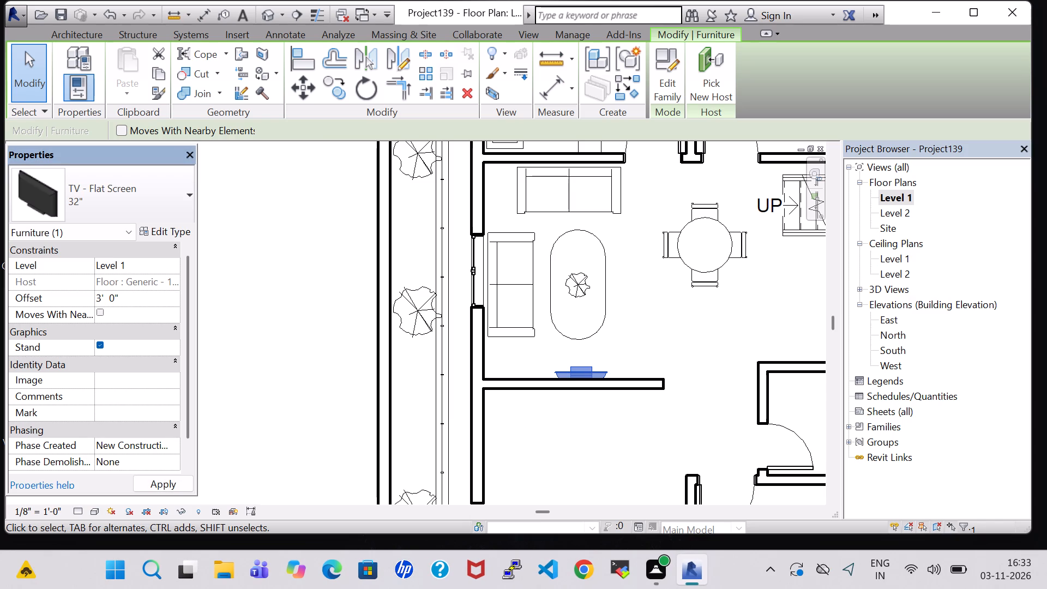
click(115, 305)
key(BackSpace)
key(5)
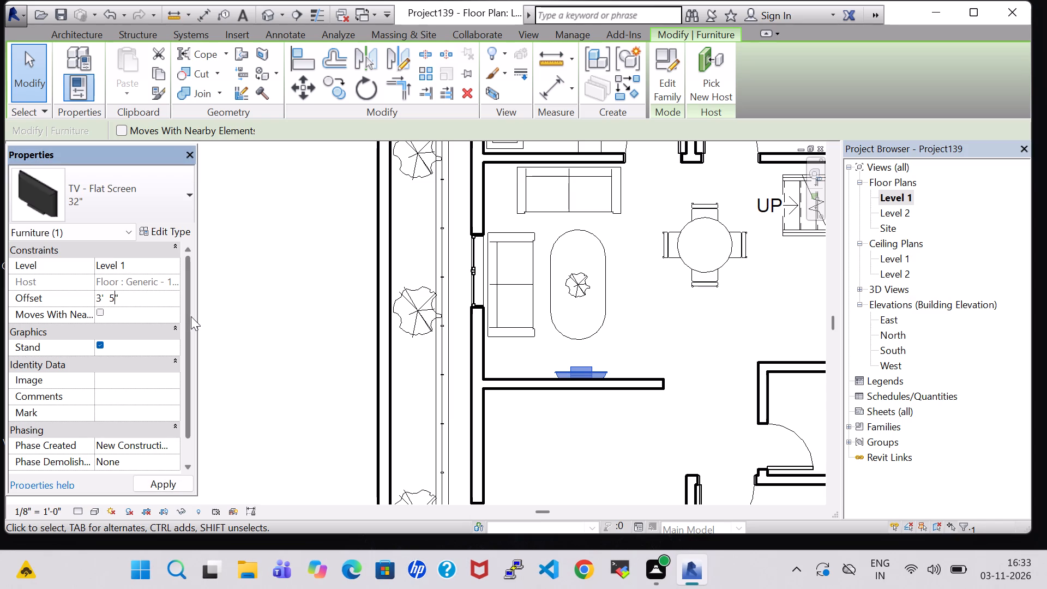
click(166, 480)
click(292, 332)
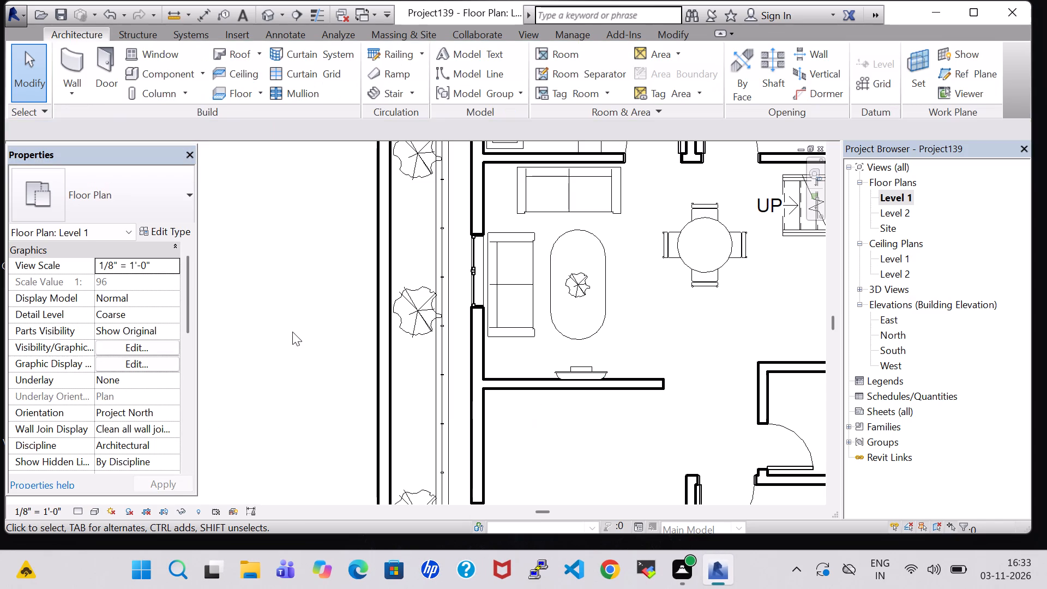
click(700, 337)
Place a tagged room in the open area with the sofas and round dining table, and name it LIVING/DINING.
scroll(700, 337, down, 4)
middle_drag(700, 337, 607, 318)
click(569, 56)
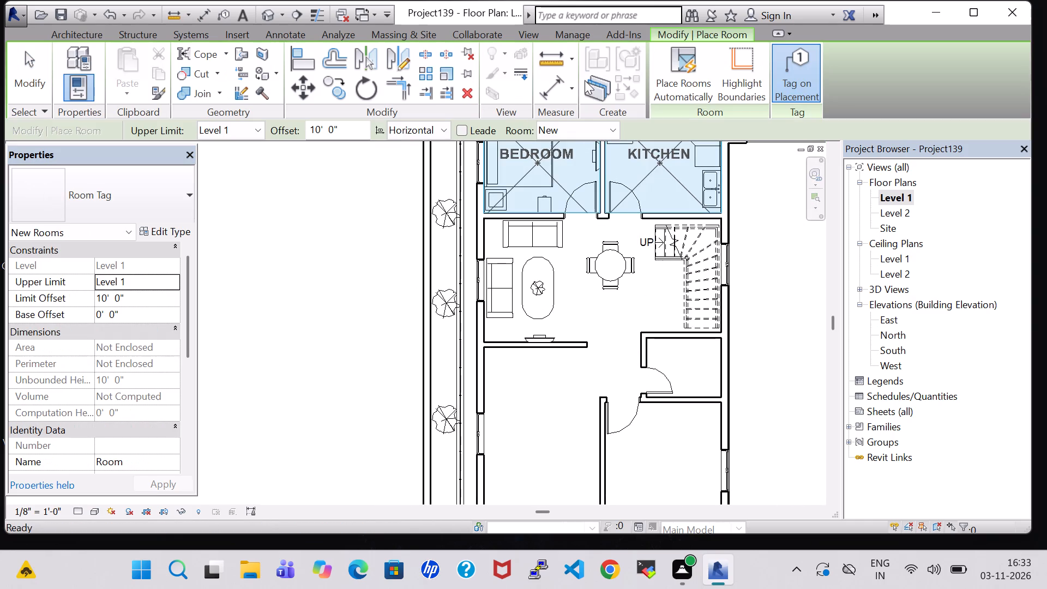
click(565, 283)
key(Escape)
key(Escape)
double_click(571, 267)
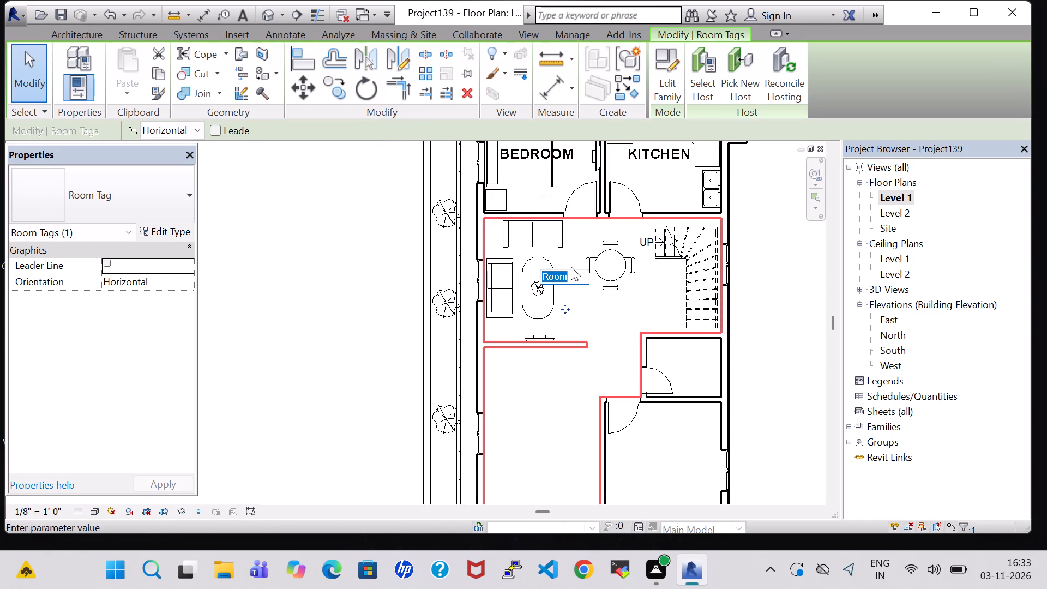
key(BackSpace)
text(LIVING)
text(/DINING)
key(Return)
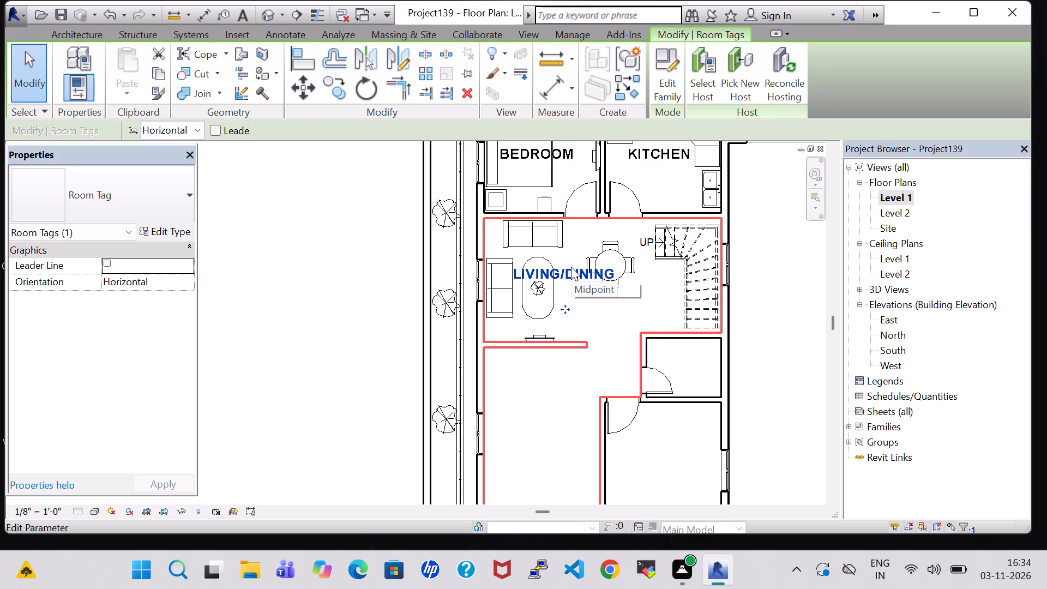
click(547, 409)
Load the Sink Vanity-Square family from the Sinks folder of the architectural plumbing fixtures library.
scroll(547, 409, down, 1)
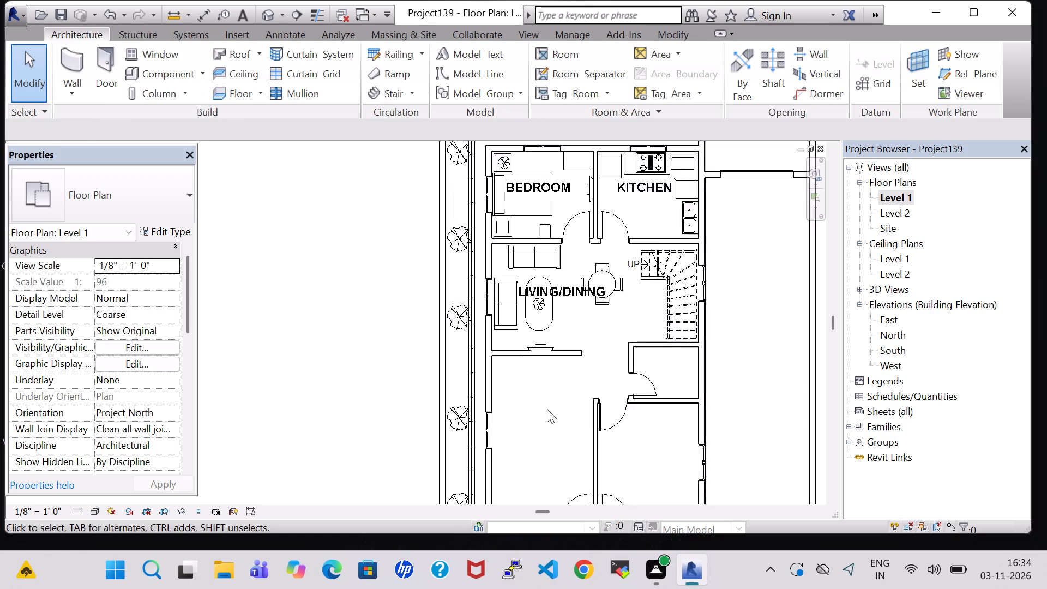
scroll(547, 409, down, 2)
middle_drag(546, 405, 548, 281)
scroll(546, 405, up, 1)
middle_drag(549, 281, 503, 320)
click(158, 79)
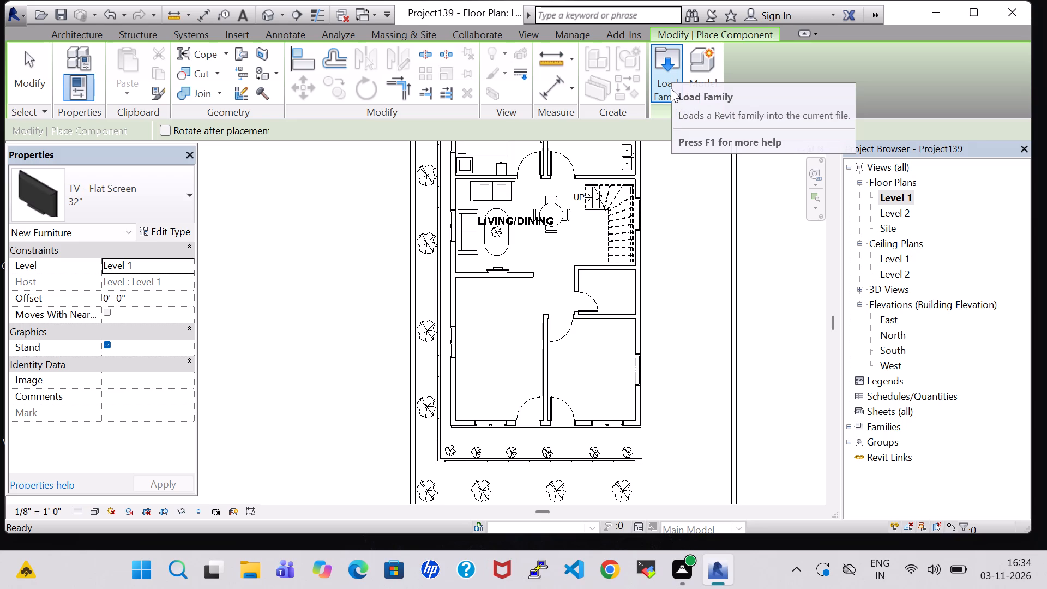
click(674, 65)
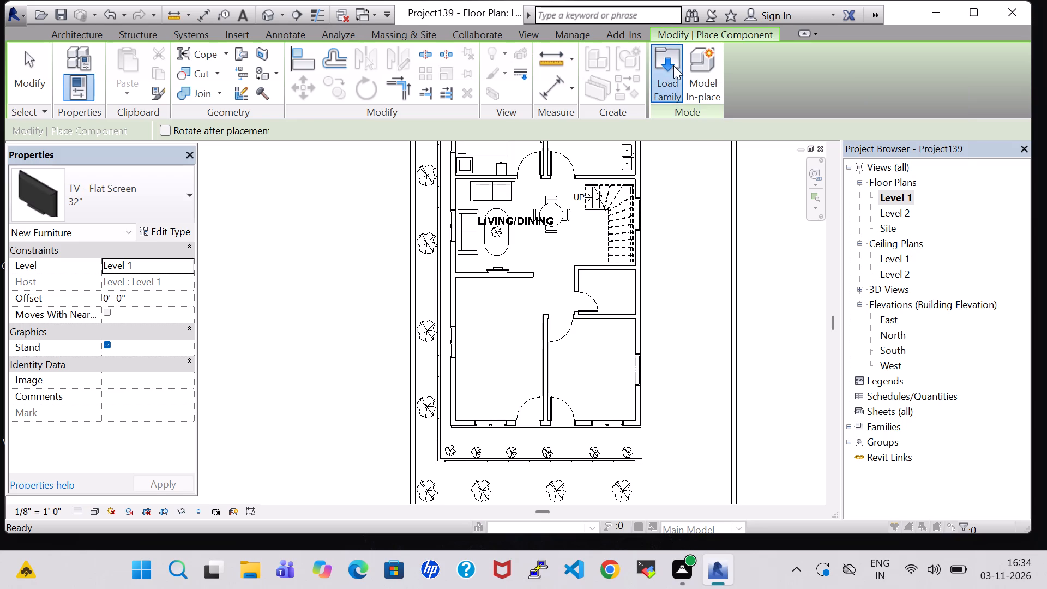
click(607, 276)
key(p)
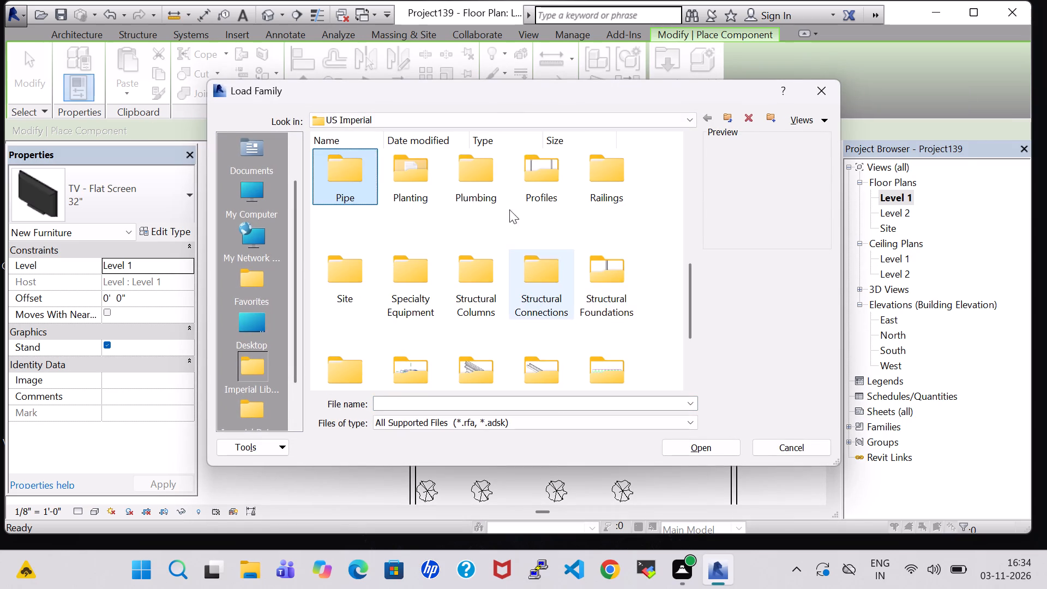
double_click(492, 195)
double_click(353, 181)
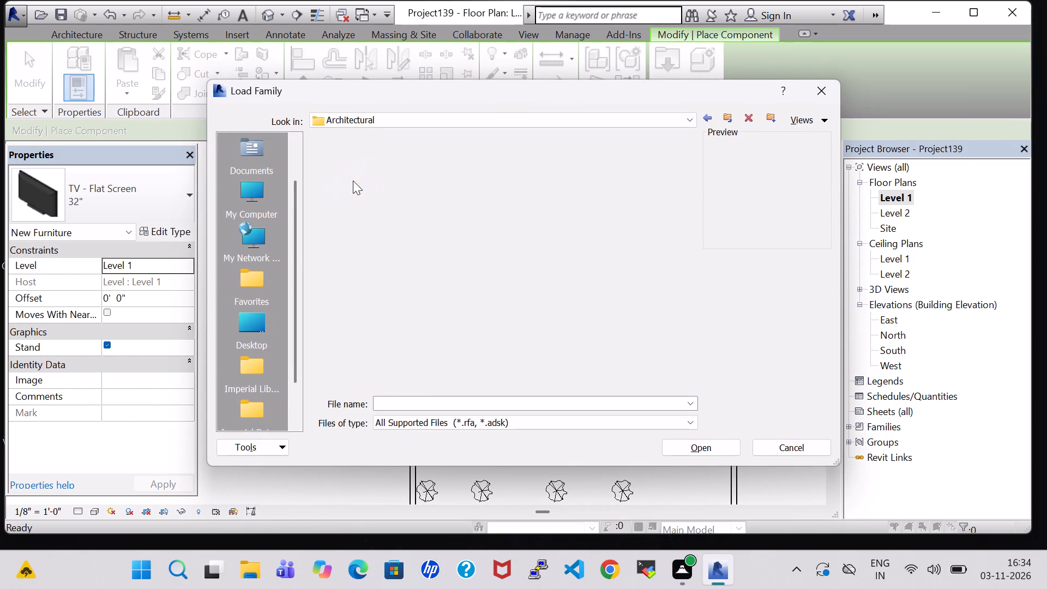
double_click(425, 177)
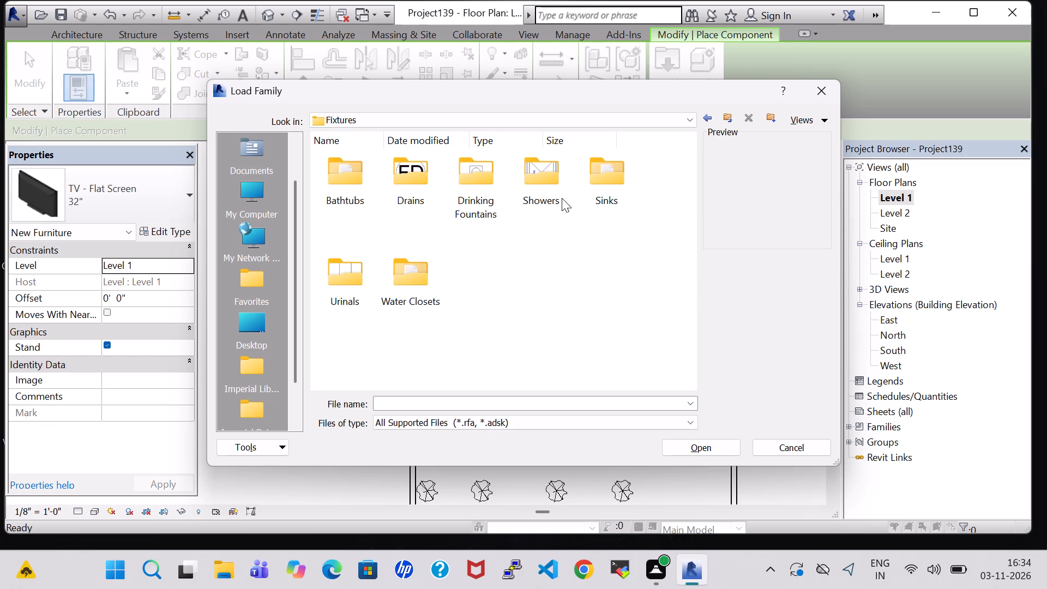
double_click(600, 194)
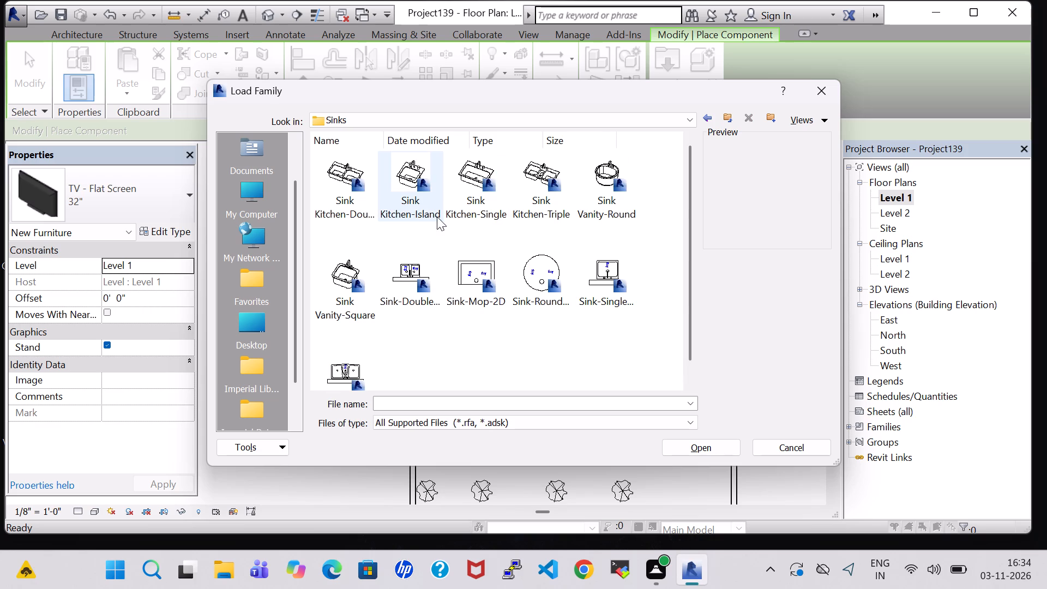
click(367, 257)
click(712, 449)
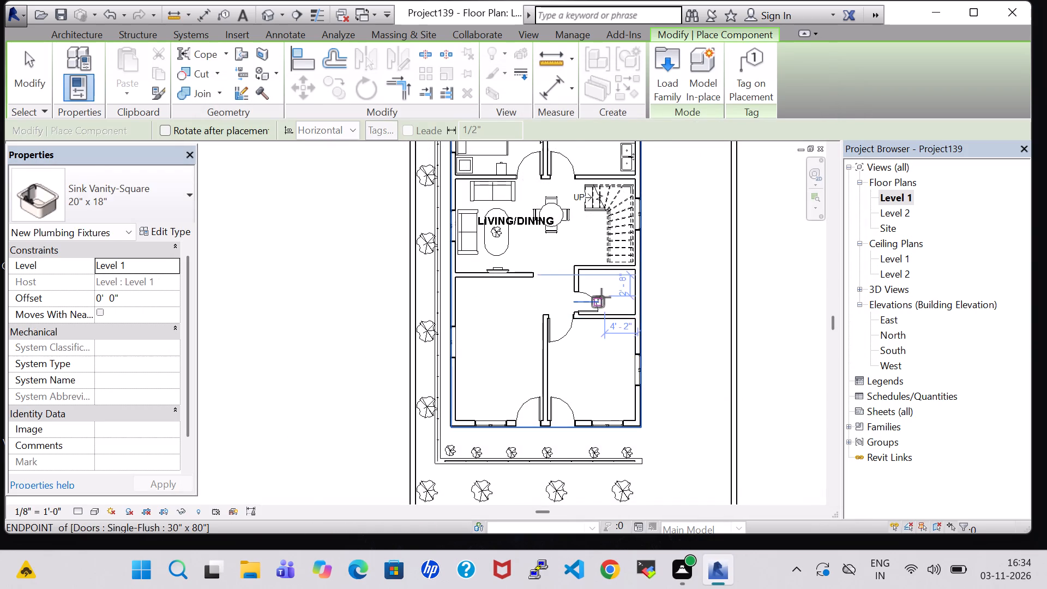
Place the 20" x 18" vanity sink in the small bathroom, rotated so its faucet backs onto the wall with the door, near the corner.
scroll(601, 297, up, 9)
key(space)
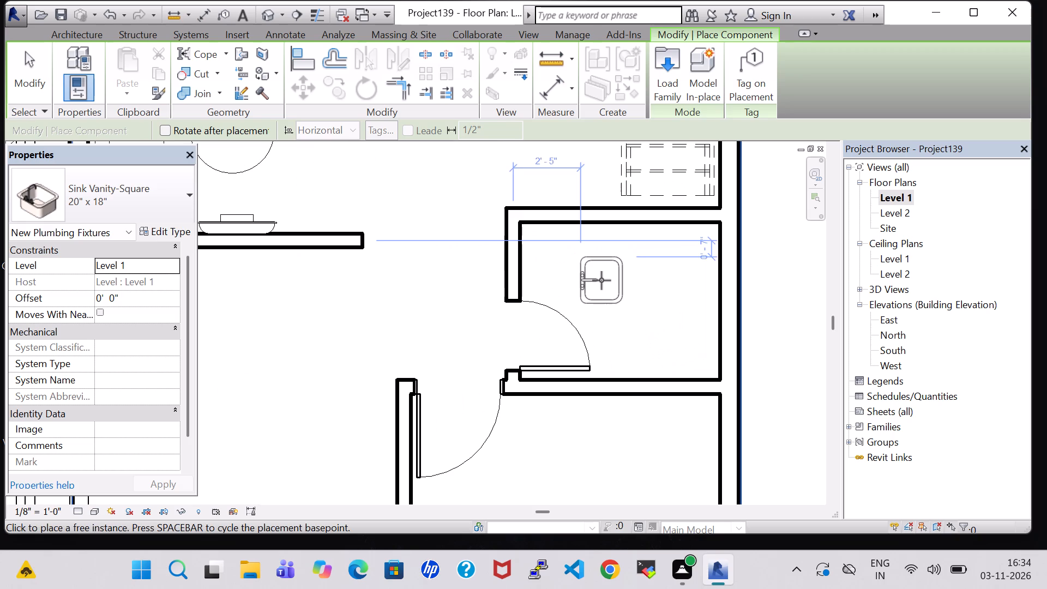
click(535, 259)
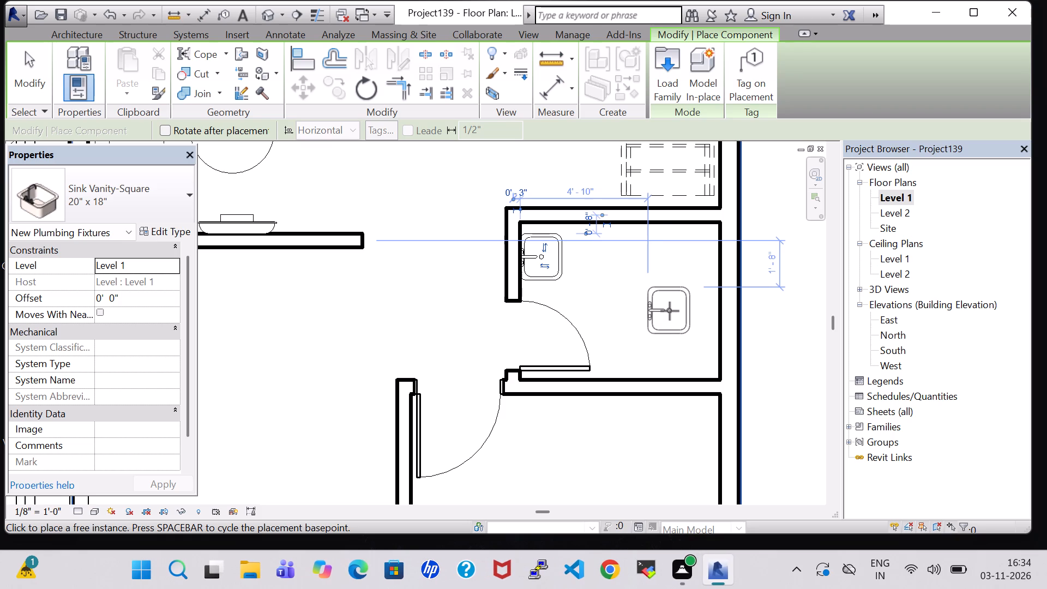
key(Escape)
key(Escape)
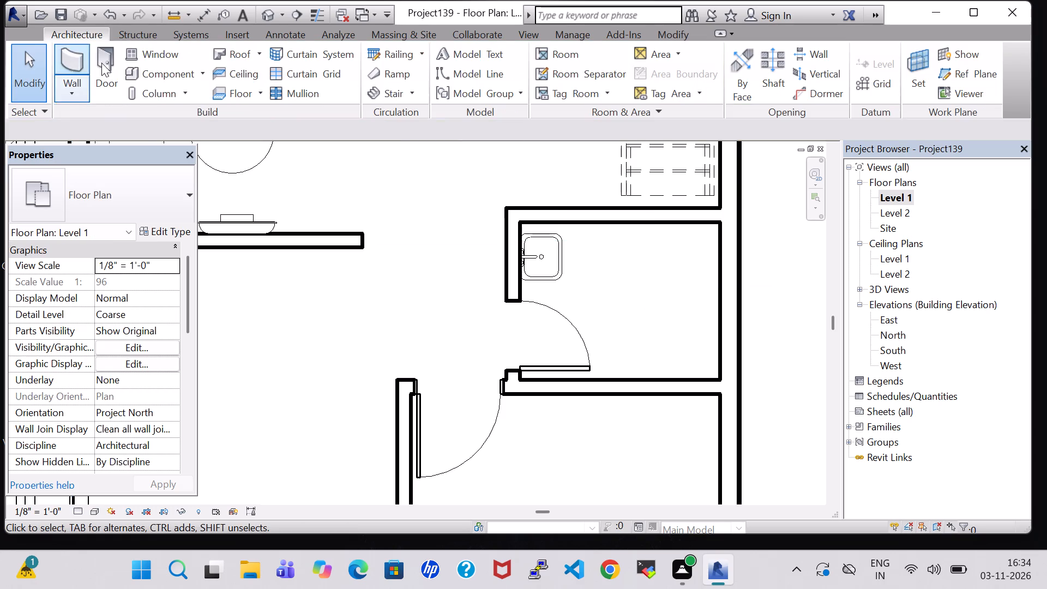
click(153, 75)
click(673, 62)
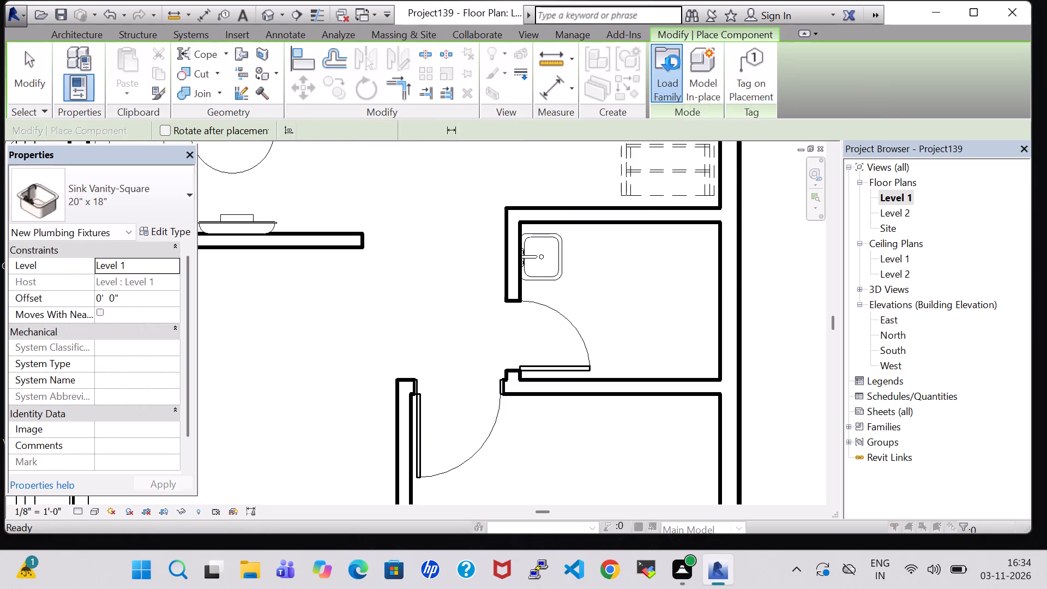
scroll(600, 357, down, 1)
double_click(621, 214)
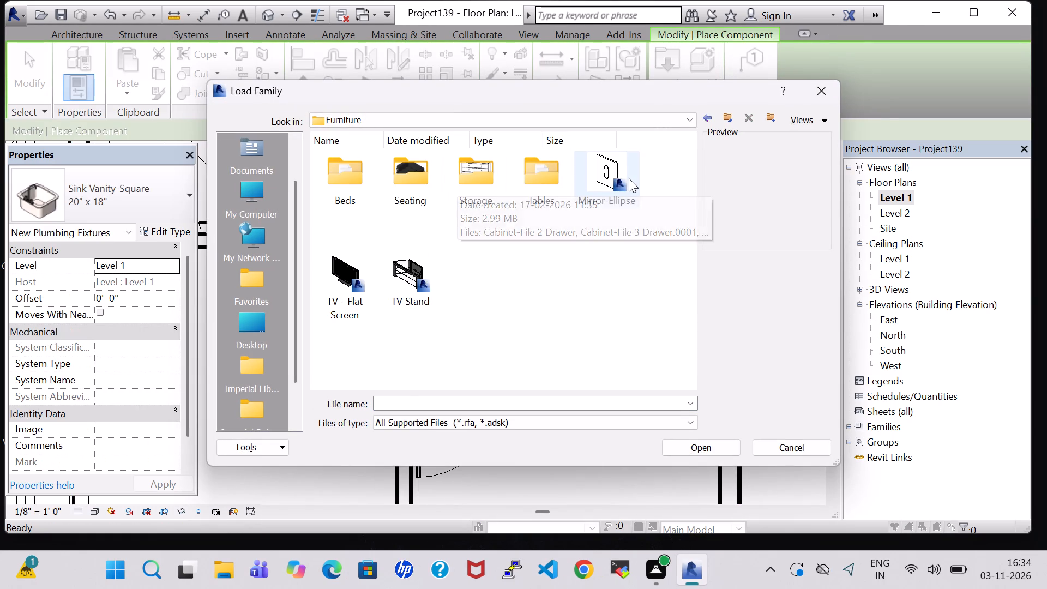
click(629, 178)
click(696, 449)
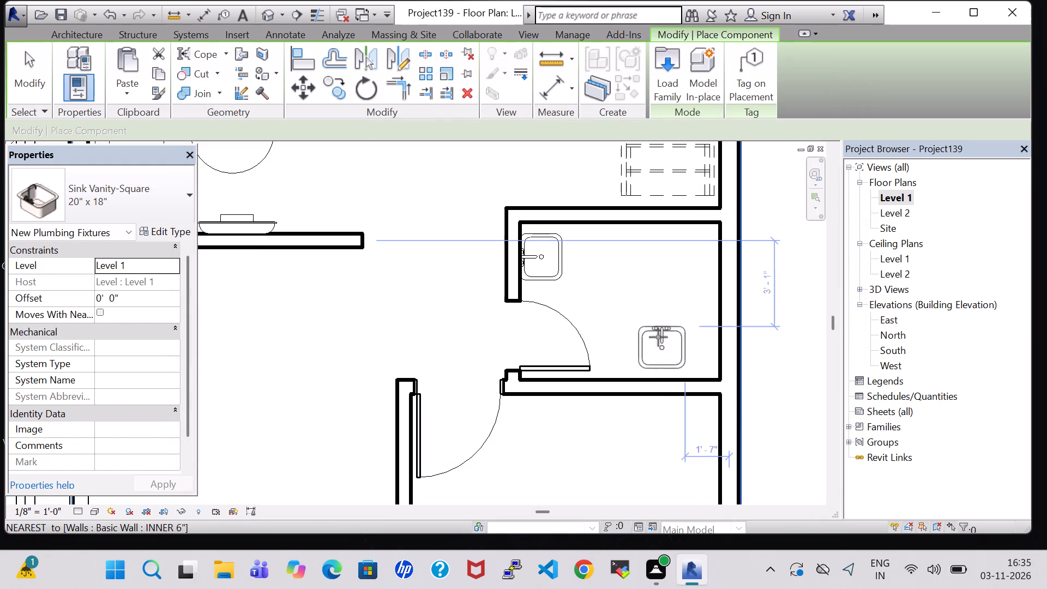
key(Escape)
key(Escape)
Create a 24" x 48" elliptical mirror similar to the bedroom's and place it on the bathroom wall behind the vanity sink.
scroll(525, 276, down, 6)
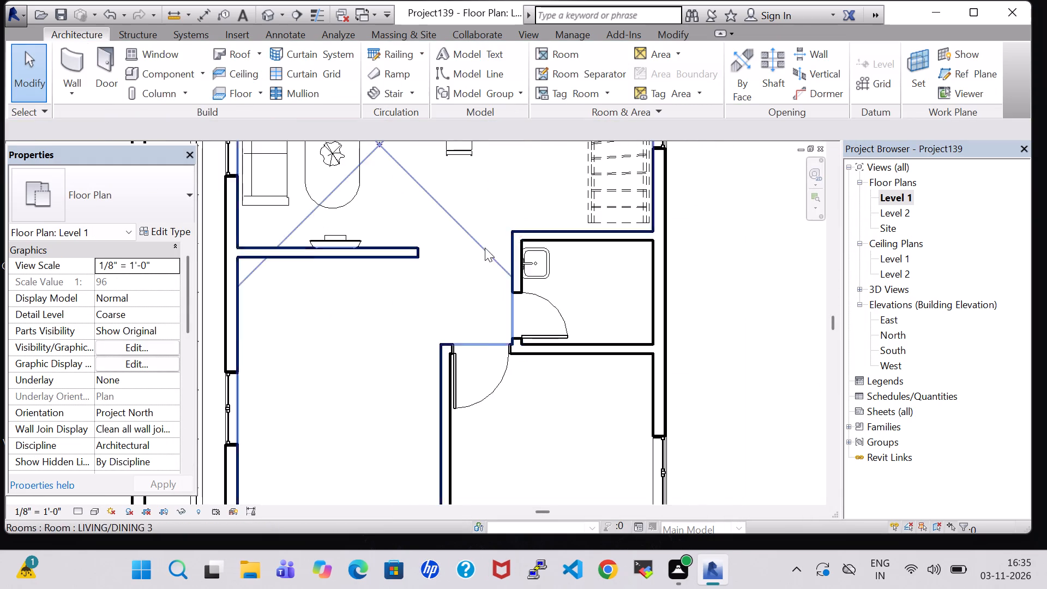
middle_drag(472, 220, 488, 357)
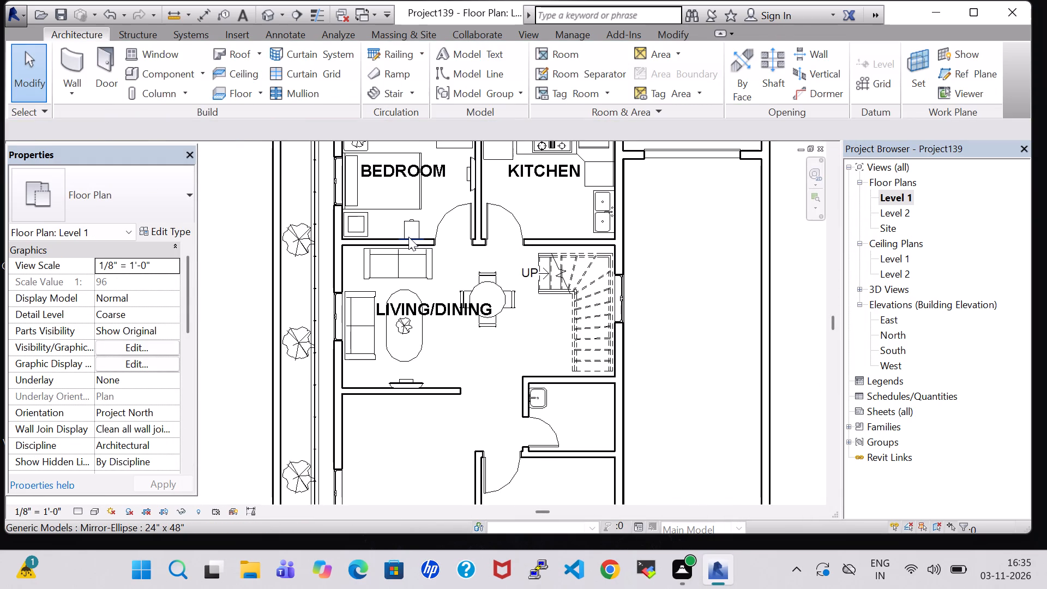
click(408, 237)
right_click(408, 237)
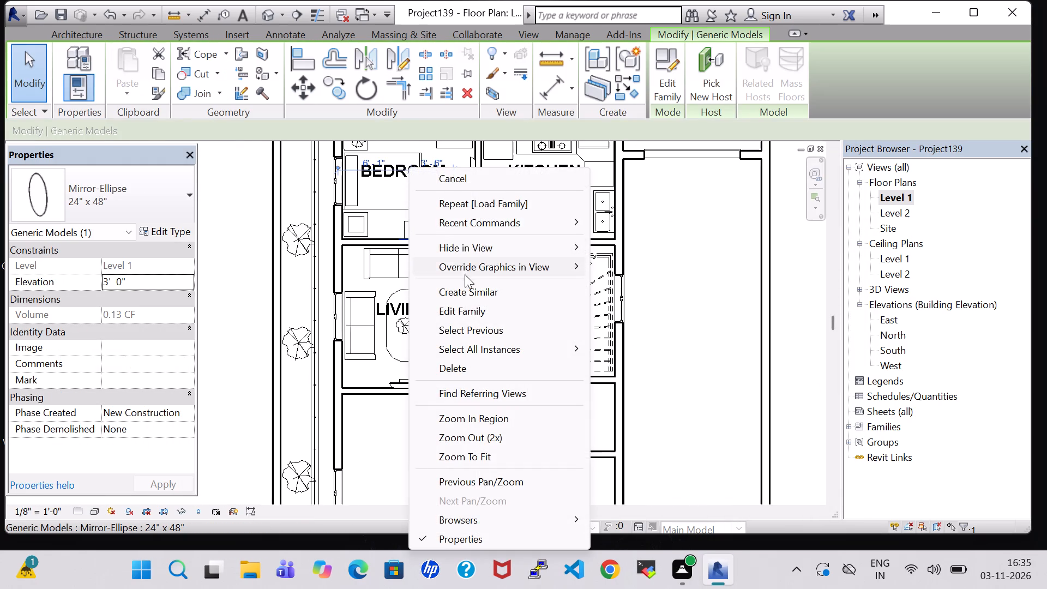
click(479, 290)
scroll(537, 398, up, 4)
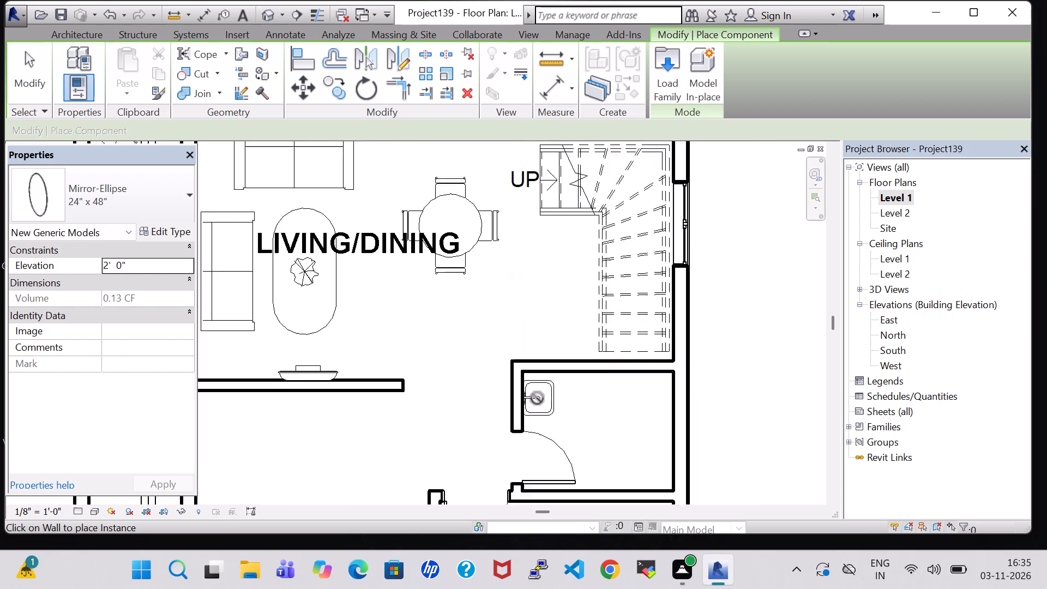
scroll(537, 398, up, 5)
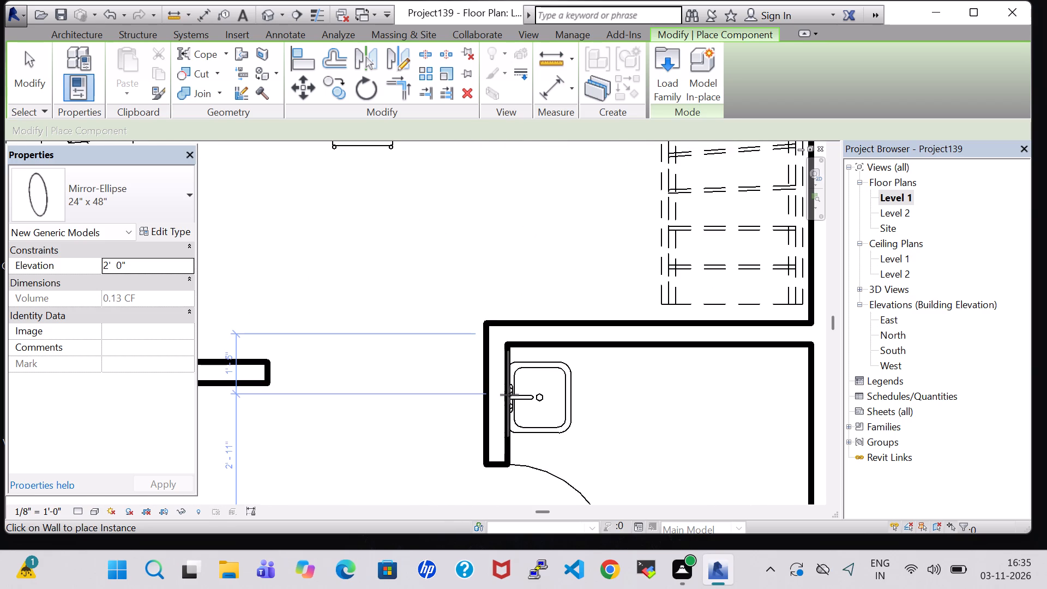
scroll(509, 395, up, 6)
click(507, 405)
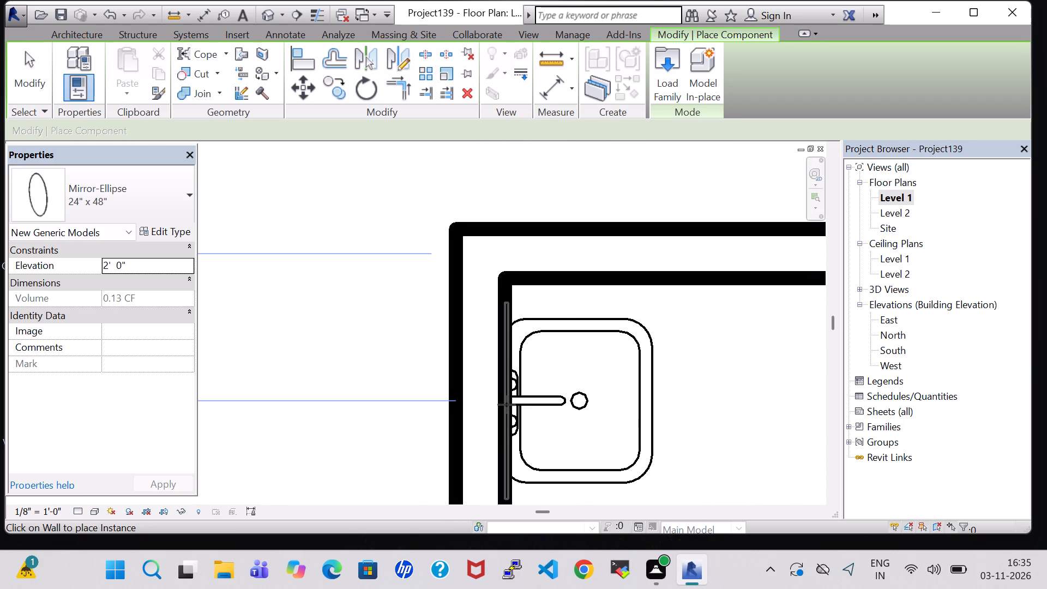
key(Escape)
key(Escape)
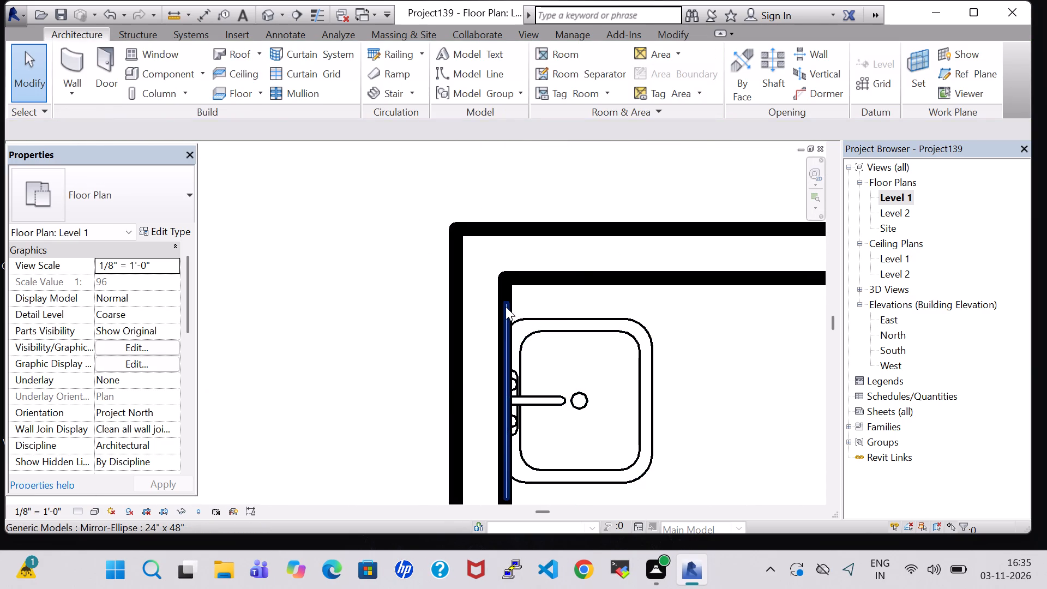
Set the bathroom mirror's elevation to 3' 5".
click(506, 306)
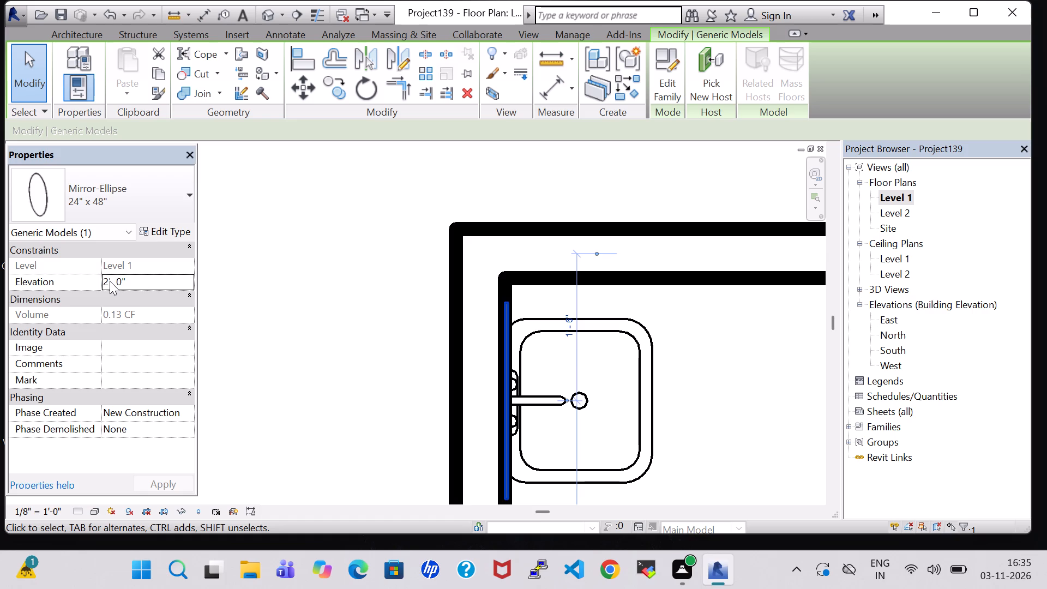
click(110, 281)
key(BackSpace)
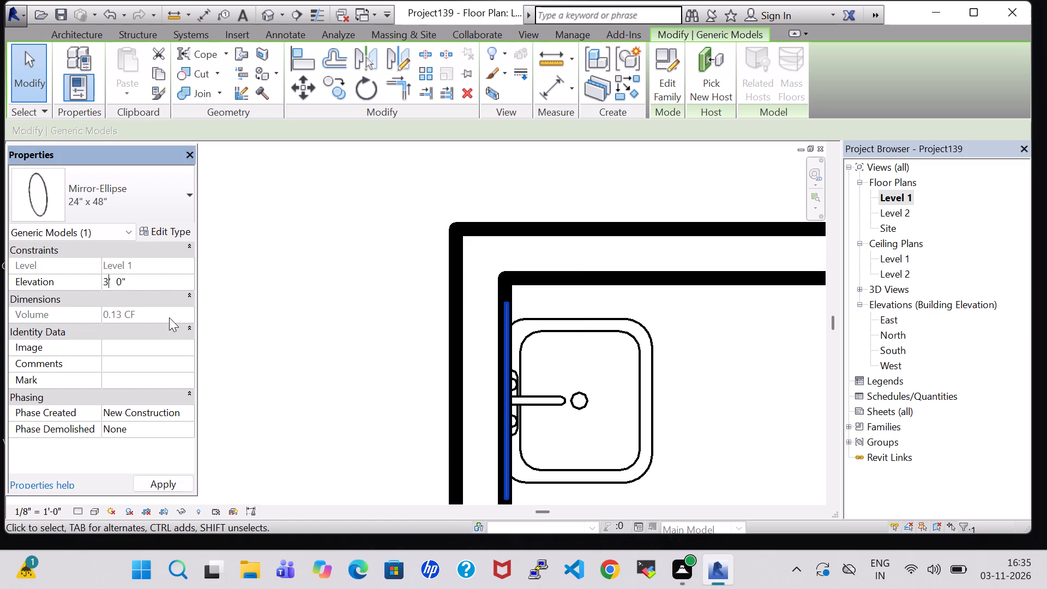
key(3)
click(122, 285)
key(BackSpace)
key(5)
click(150, 481)
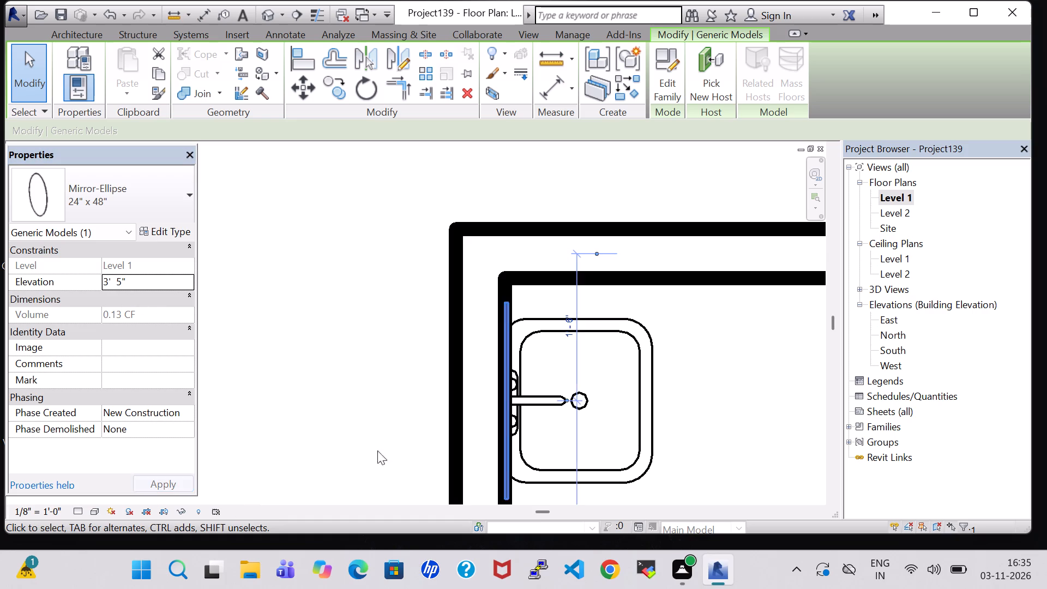
click(730, 396)
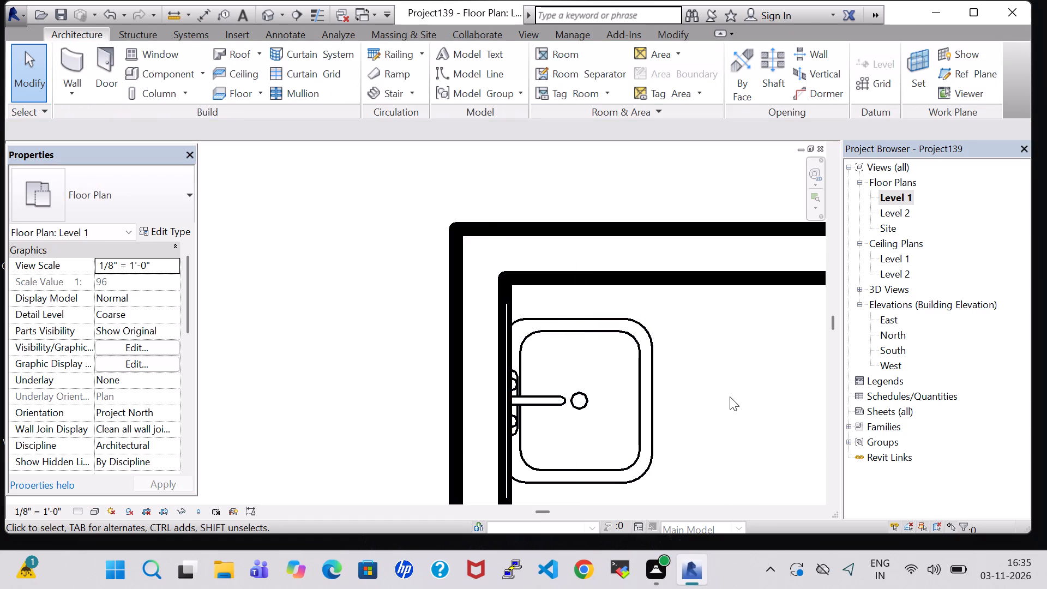
Load the 3D domestic toilet family from the Water Closets folder of the architectural plumbing fixtures library.
scroll(730, 396, down, 2)
middle_drag(730, 396, 635, 295)
scroll(634, 310, down, 3)
middle_drag(634, 312, 454, 292)
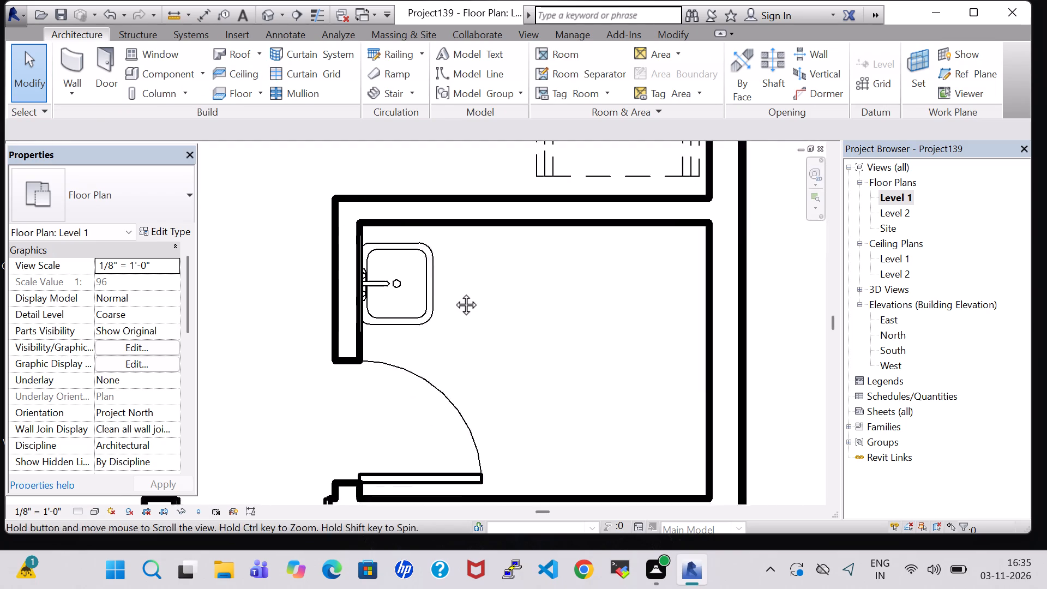
middle_drag(454, 292, 453, 291)
click(160, 72)
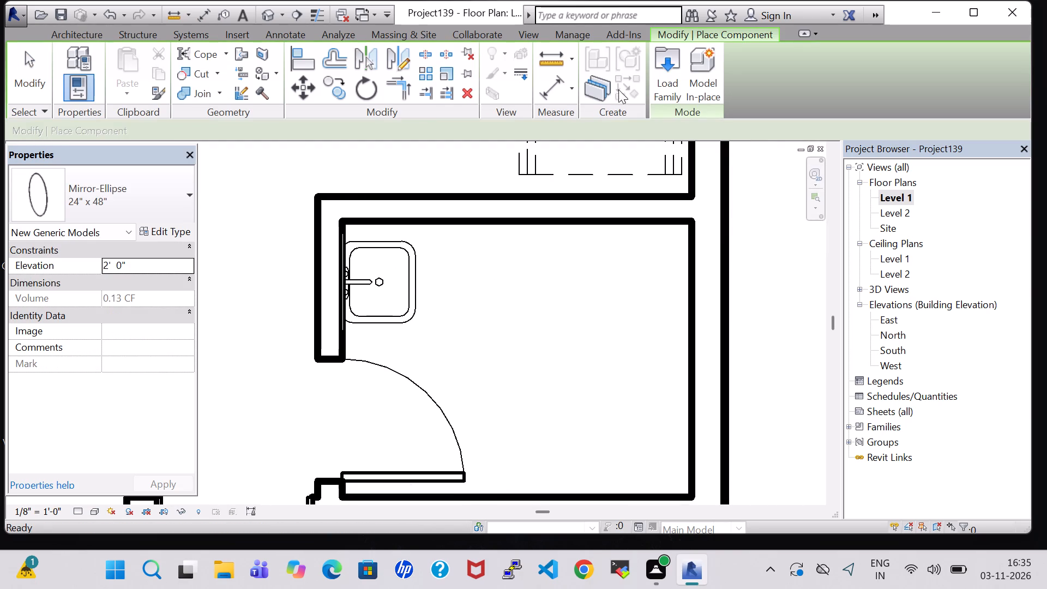
click(666, 75)
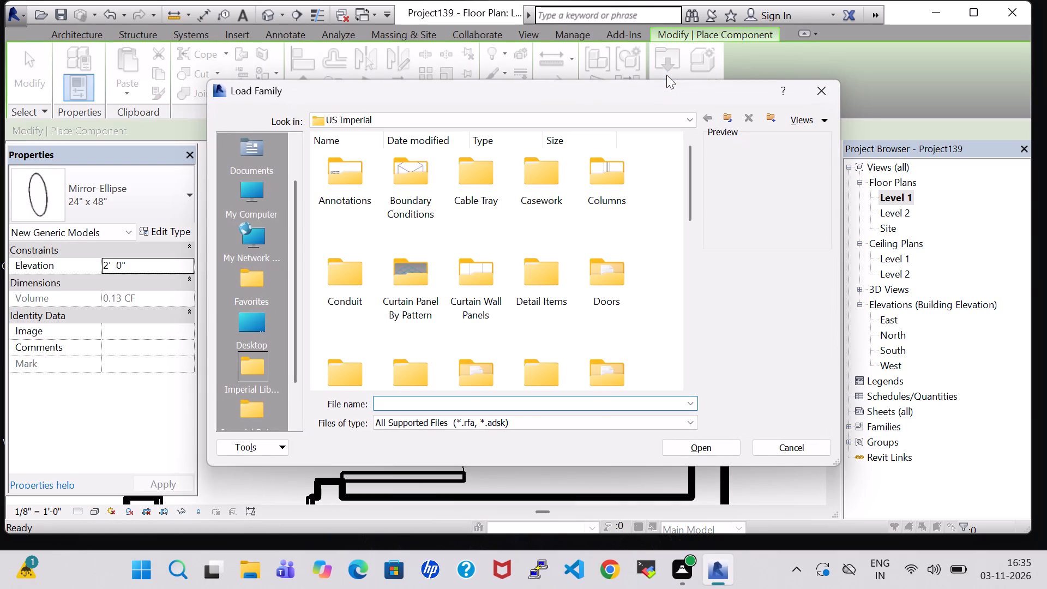
scroll(593, 230, down, 1)
scroll(537, 283, down, 1)
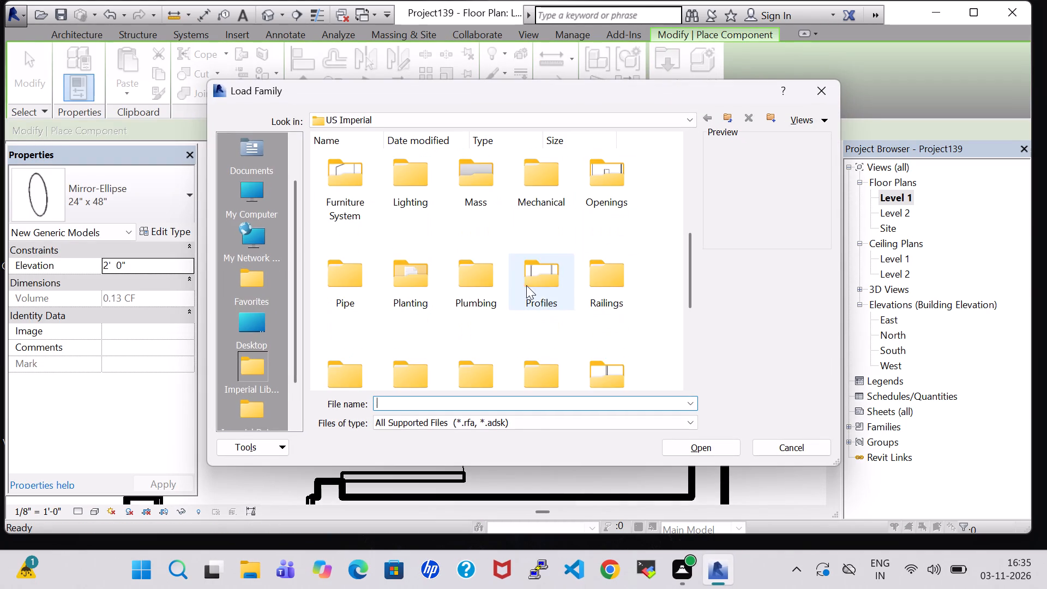
scroll(503, 284, up, 1)
scroll(541, 334, down, 2)
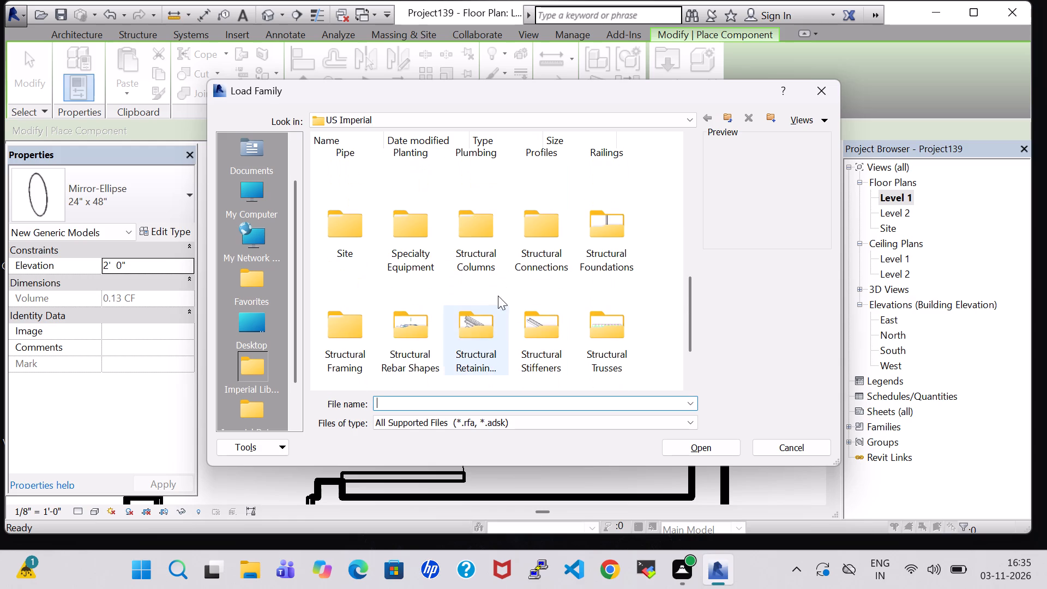
click(476, 151)
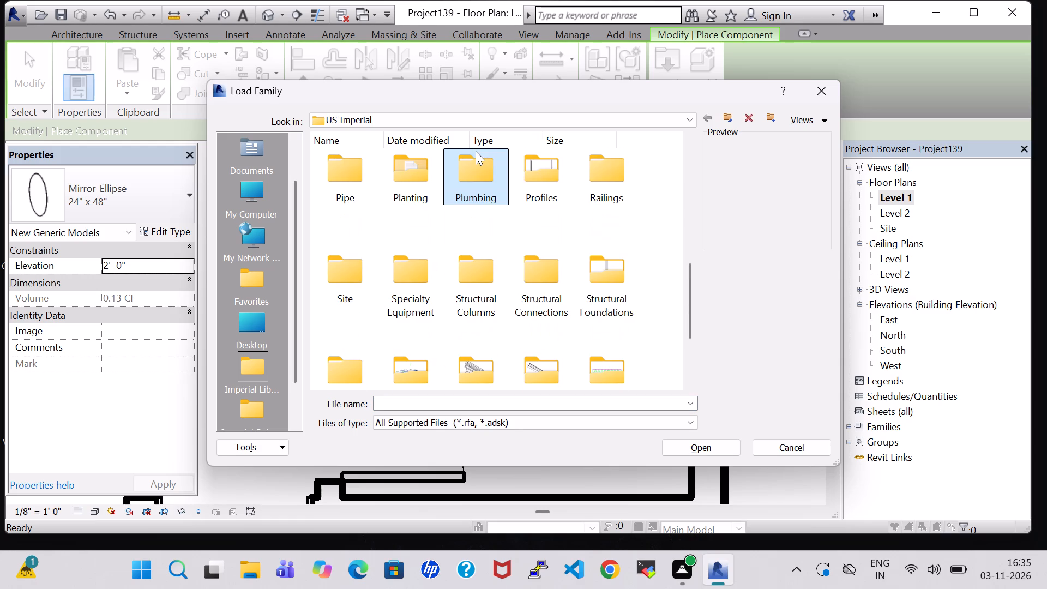
double_click(466, 173)
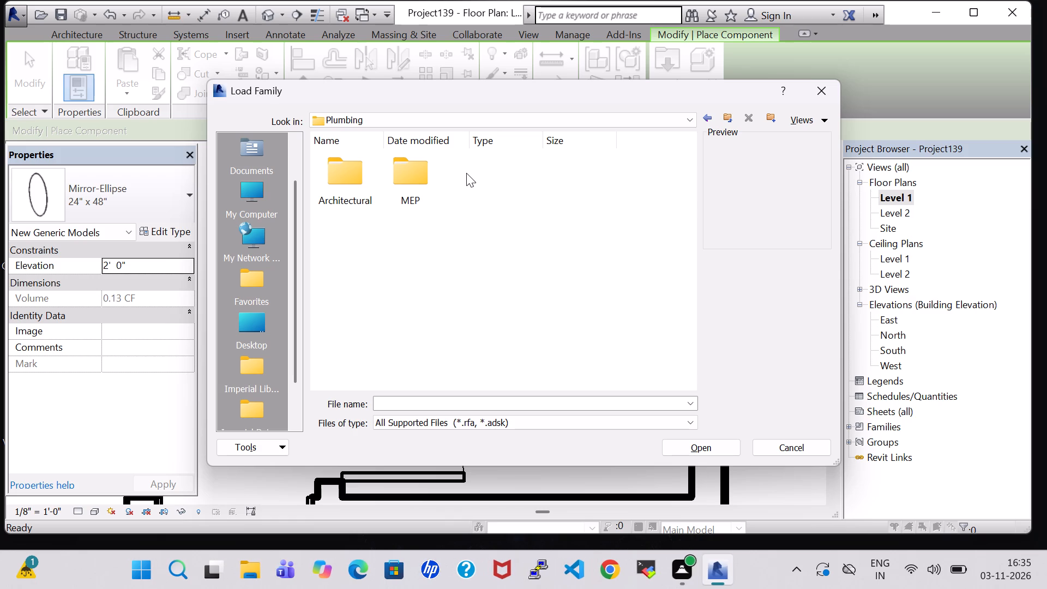
double_click(350, 176)
double_click(420, 190)
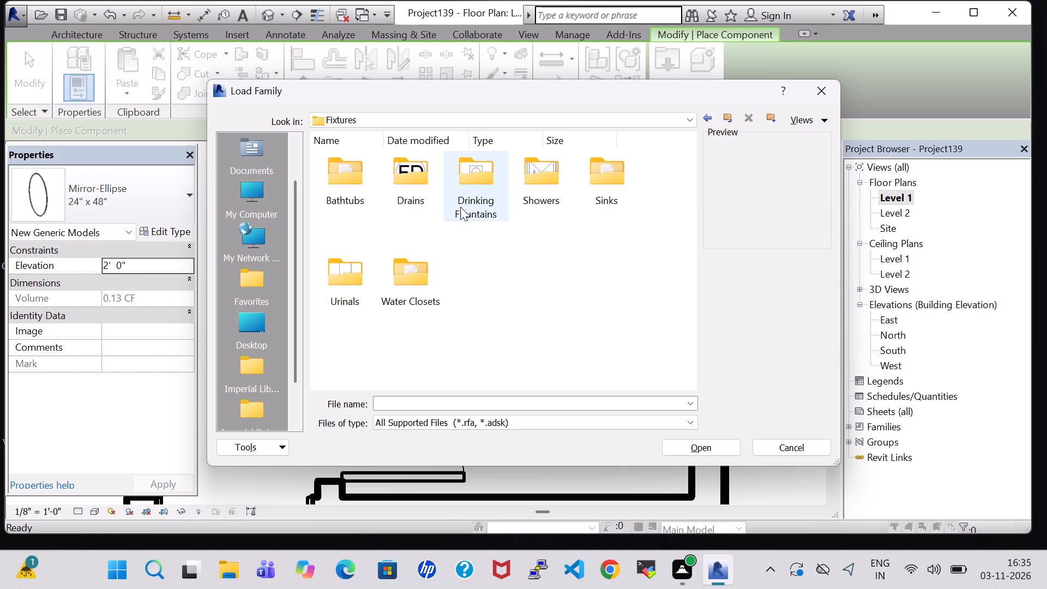
double_click(407, 283)
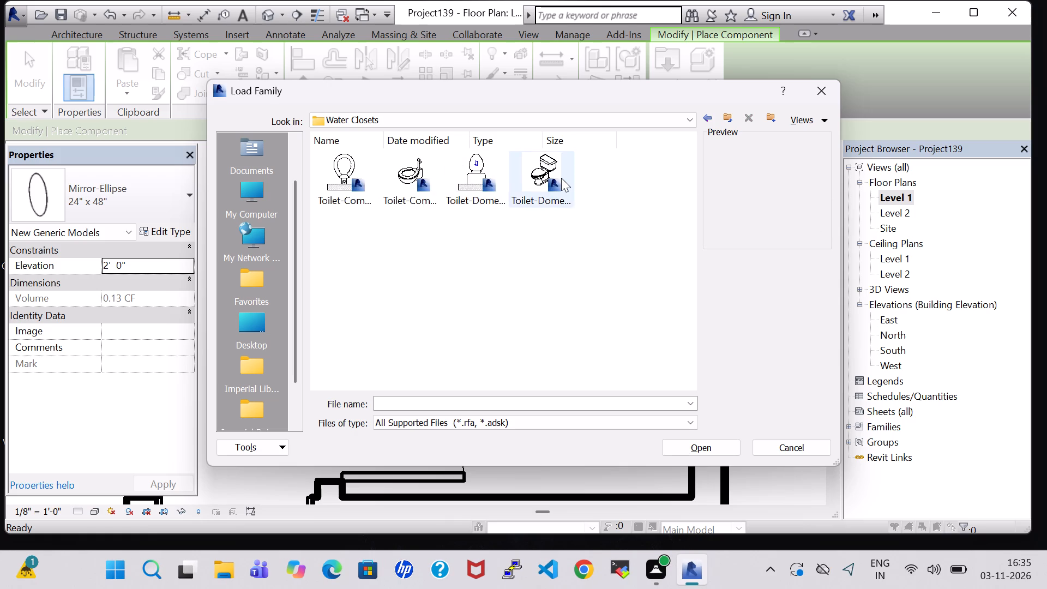
click(561, 178)
click(706, 448)
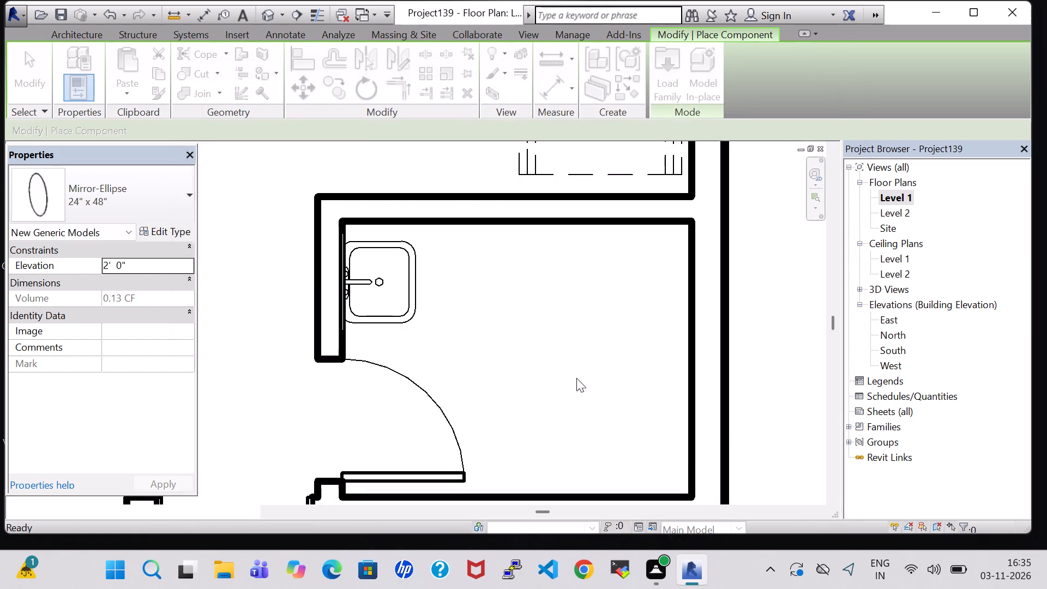
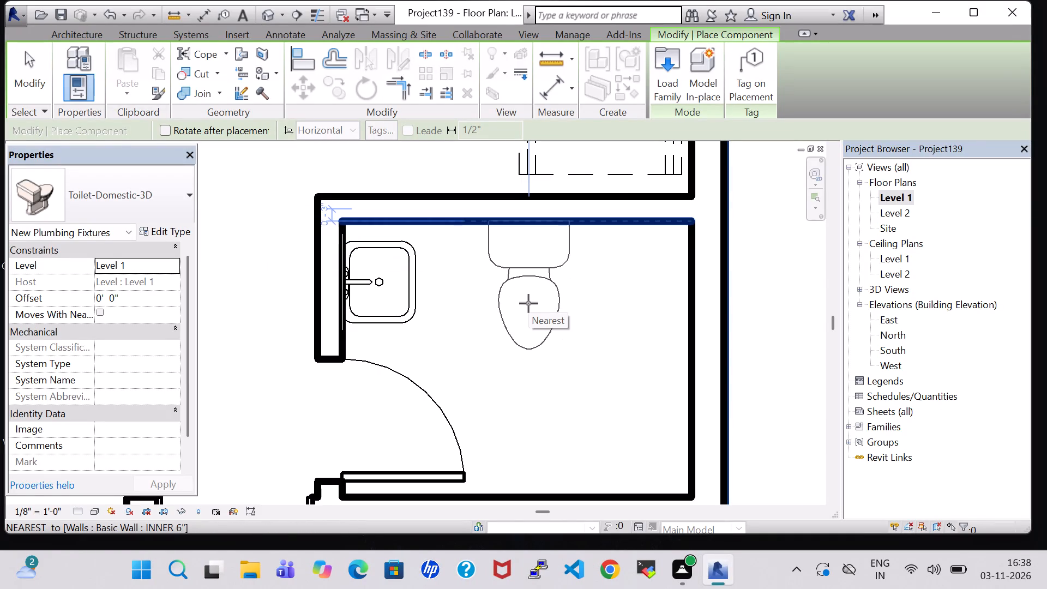
Place the 3D domestic toilet on Level 1, backed against the small bathroom's north wall beside the vanity sink.
click(528, 303)
key(Escape)
key(Escape)
Nudge the toilet closer to the vanity sink, about 4' 4" from the bathroom's east wall.
click(528, 303)
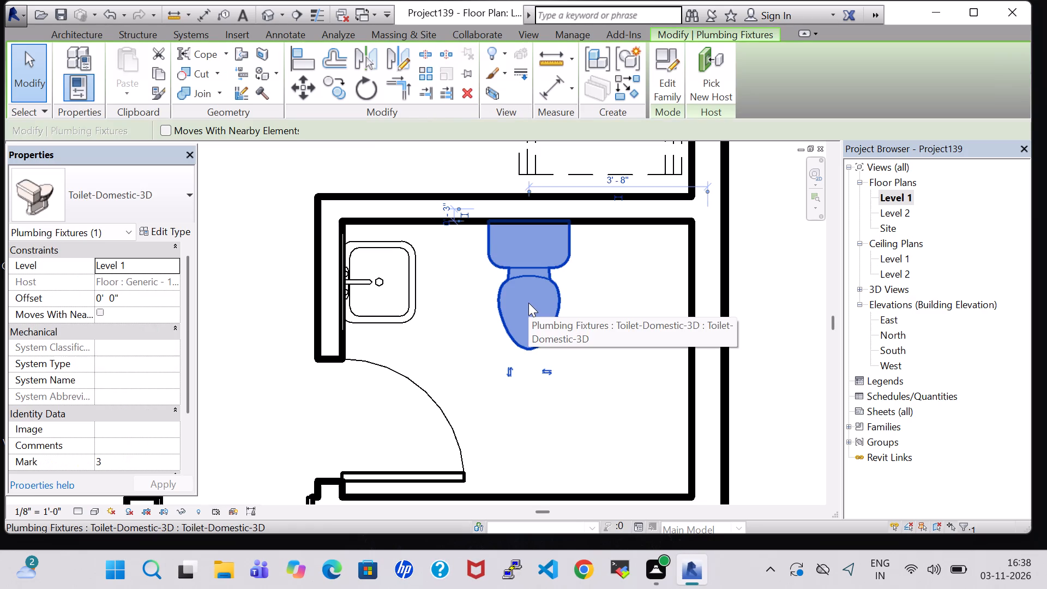
key(Down)
key(Right)
key(Right)
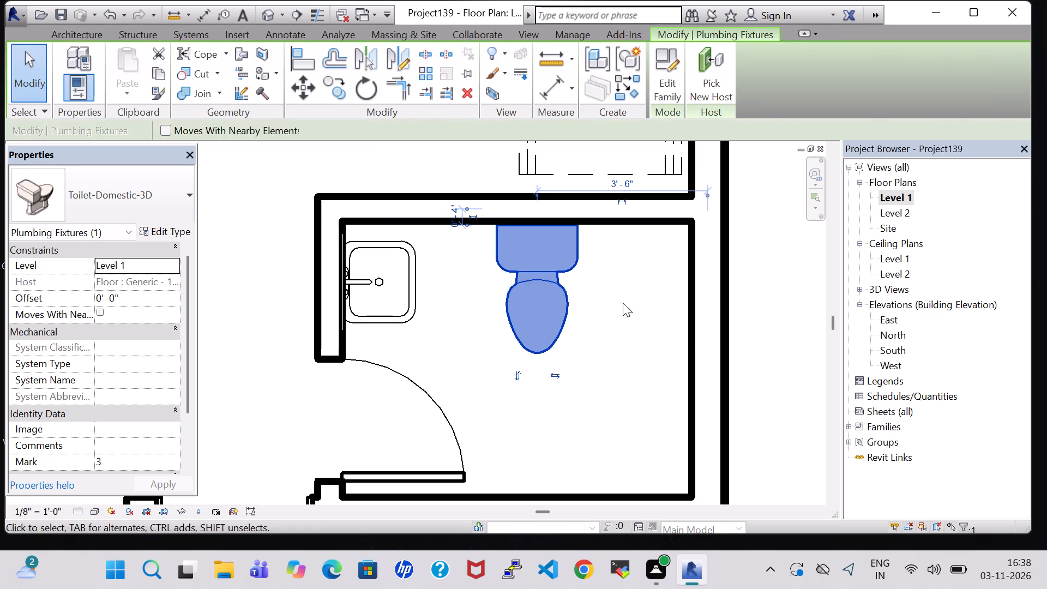
click(625, 303)
scroll(625, 303, down, 6)
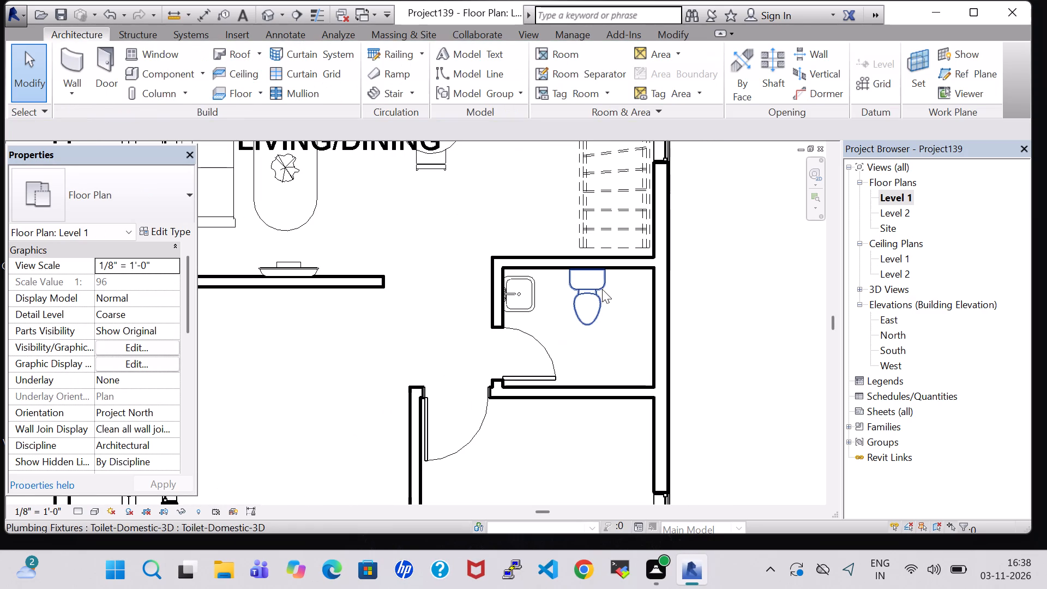
click(600, 289)
key(Left)
key(Left)
key(Left)
key(Left)
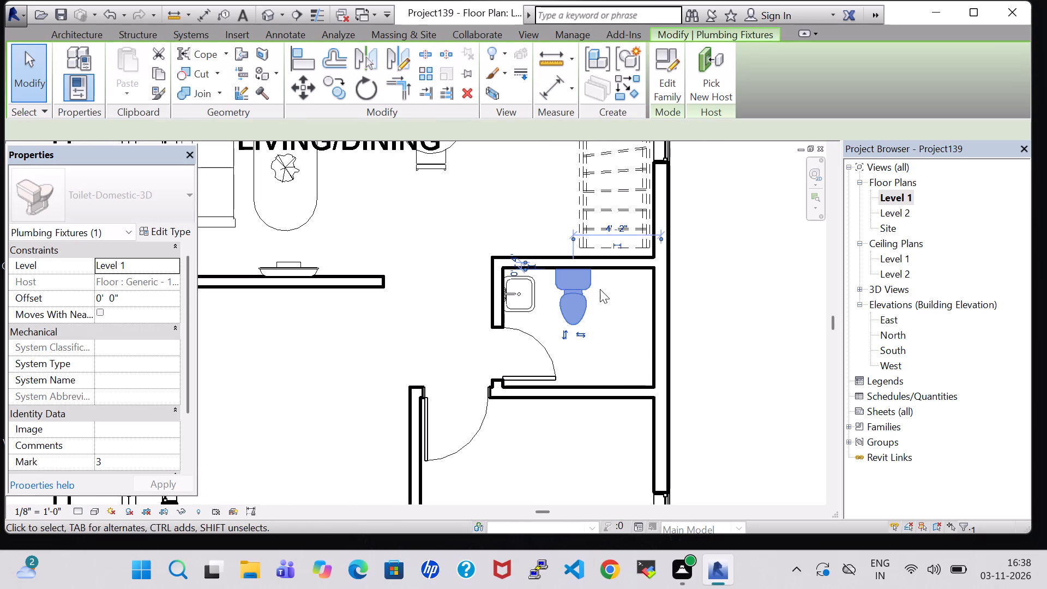
key(Left)
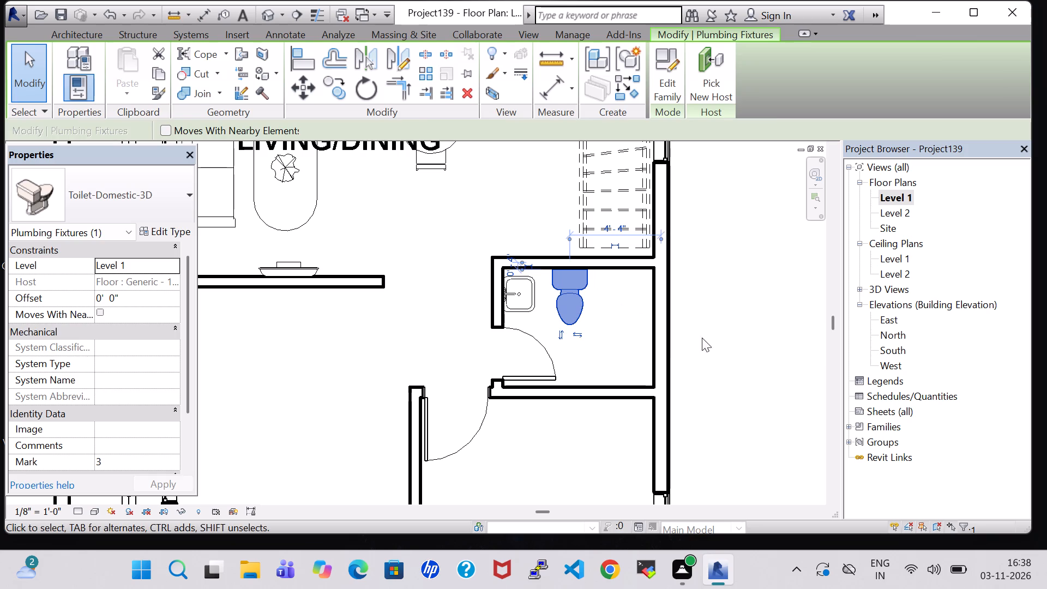
click(725, 351)
Load the Tub-Free Standing-3D family from the Bathtubs folder of the architectural plumbing fixtures library.
click(164, 77)
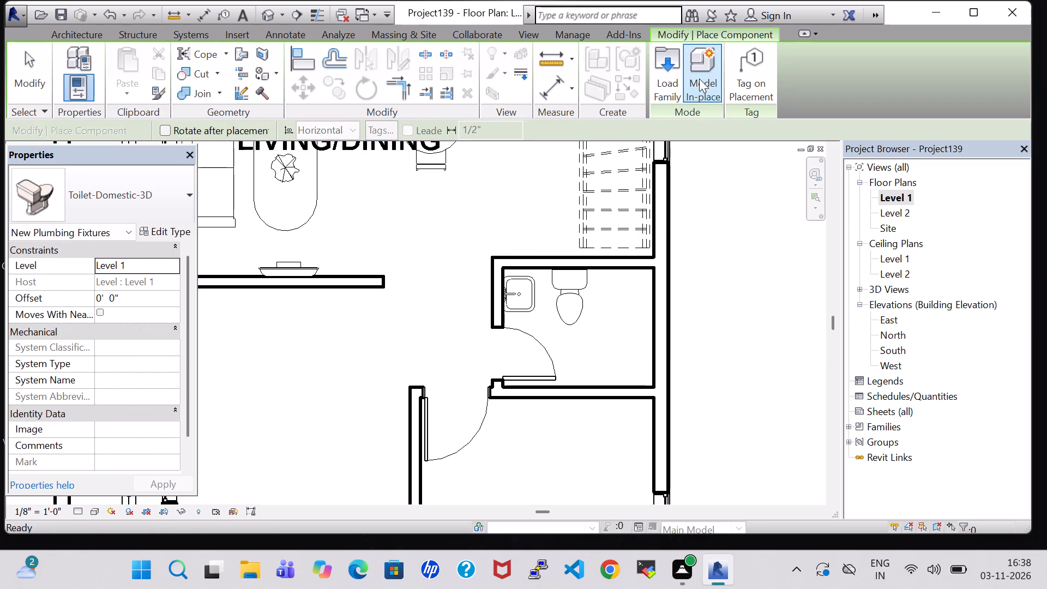
click(672, 68)
scroll(598, 325, down, 1)
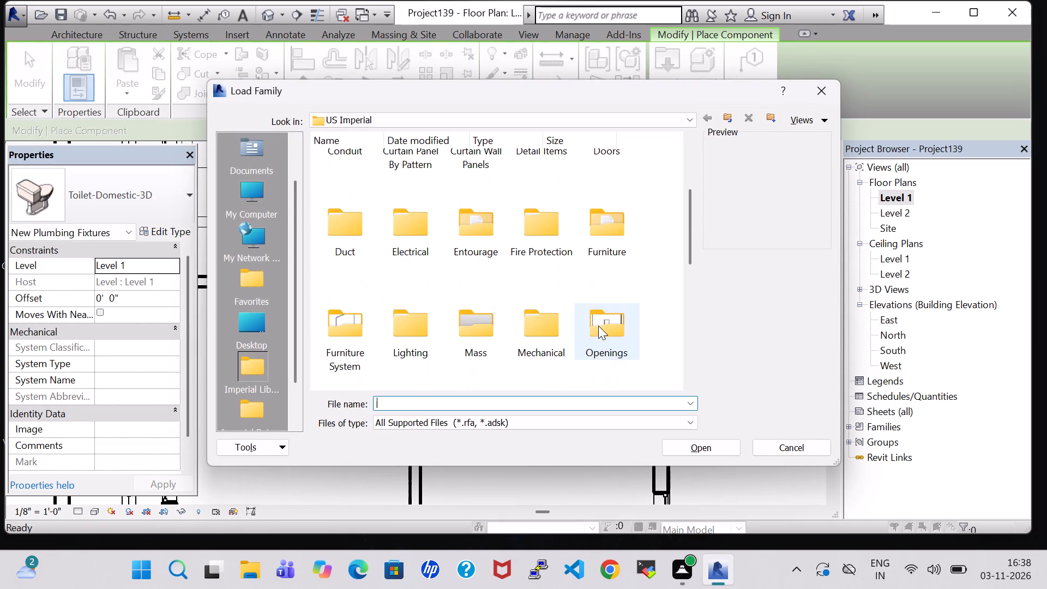
click(606, 233)
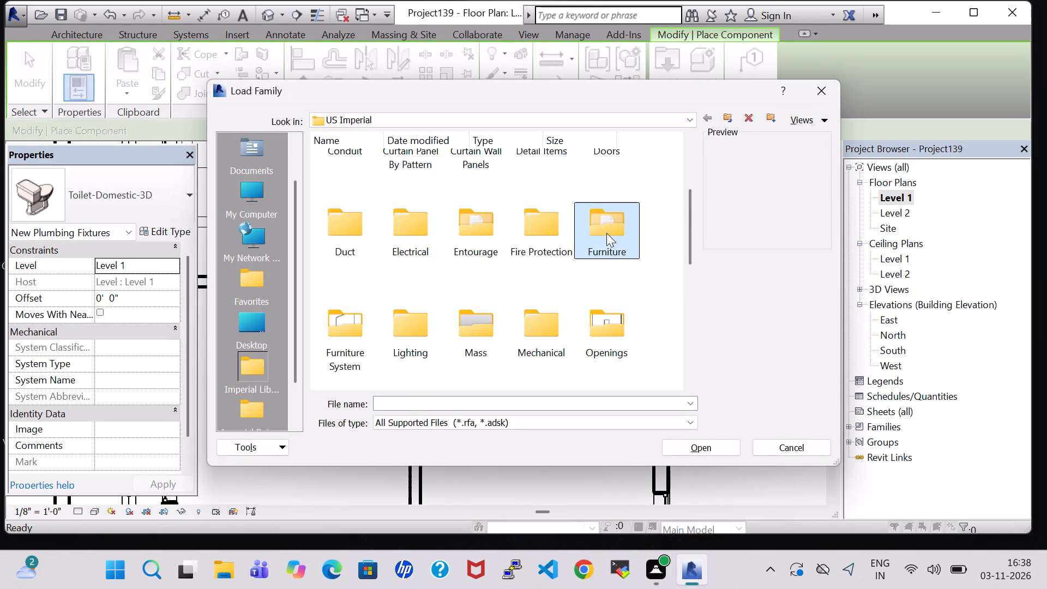
key(p)
click(460, 185)
click(461, 187)
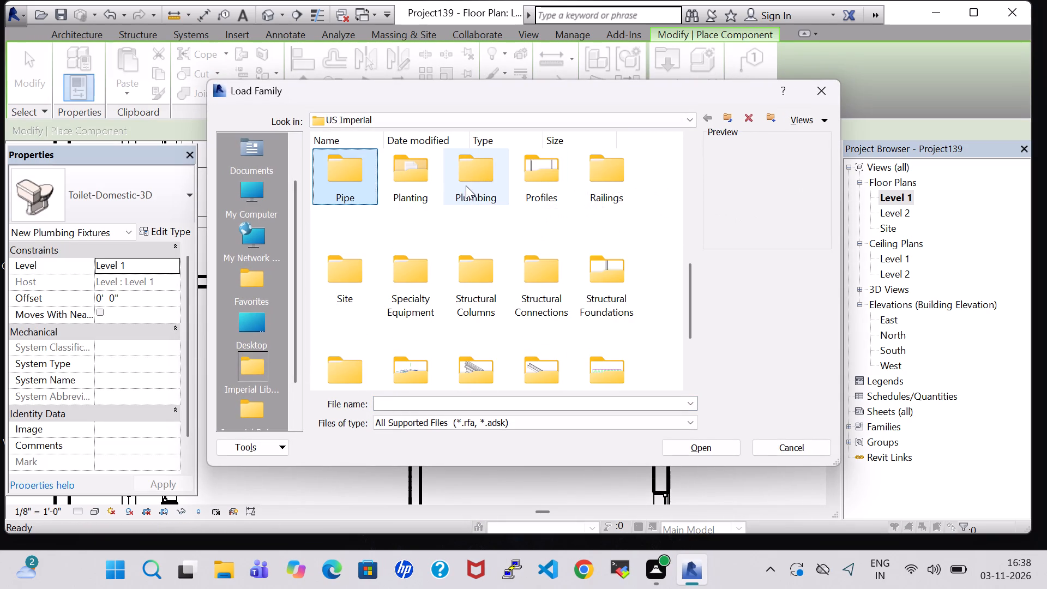
double_click(481, 197)
double_click(357, 179)
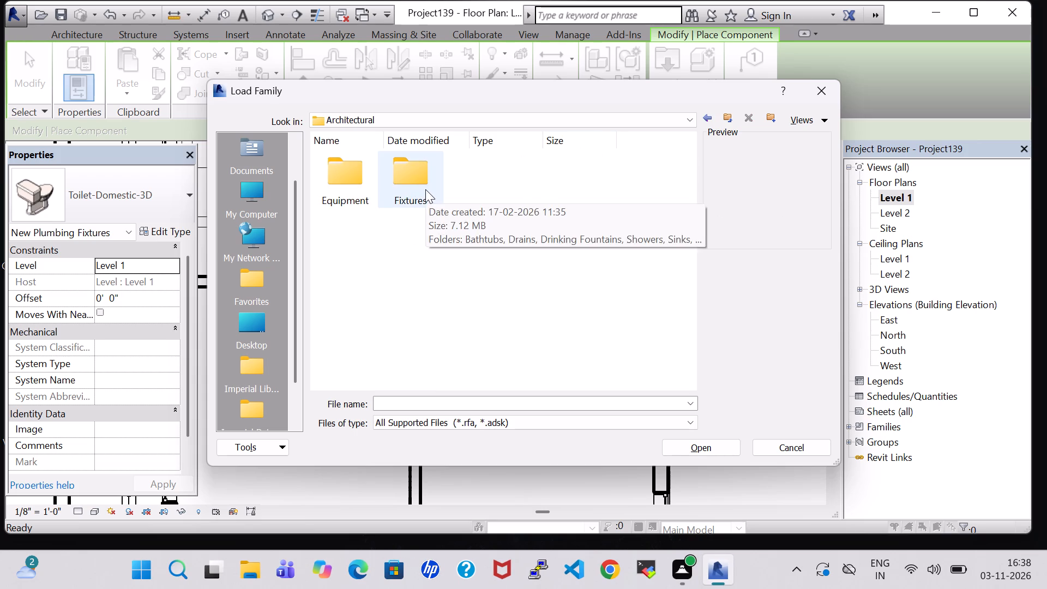
double_click(425, 189)
click(600, 176)
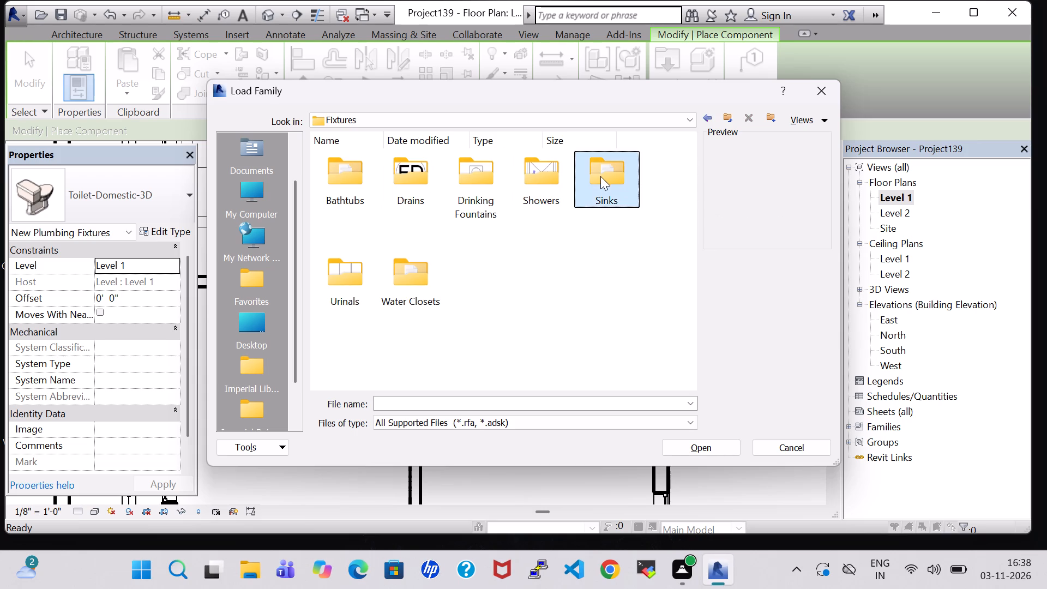
double_click(357, 178)
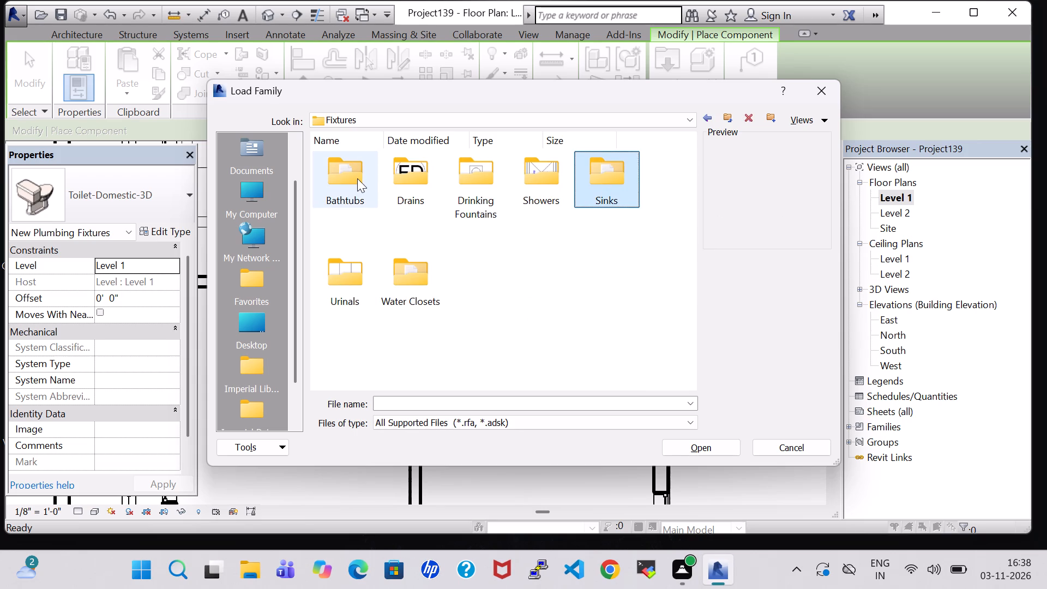
click(408, 174)
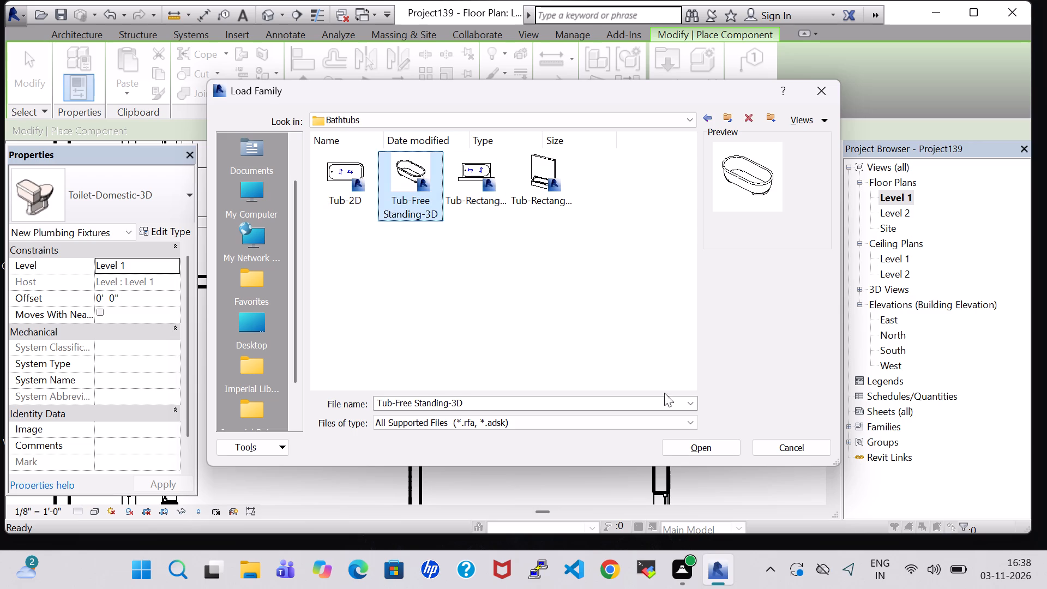
click(699, 442)
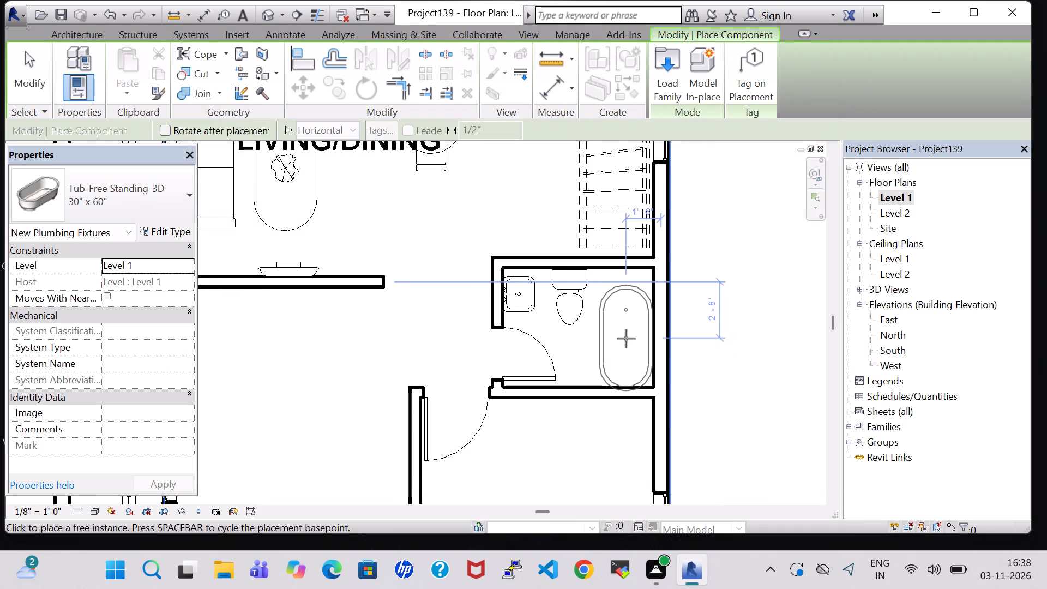
Place the 30" x 60" free-standing tub lengthwise along the bathroom's east wall, its centre about 1' 9" from that wall.
scroll(626, 339, up, 1)
click(624, 329)
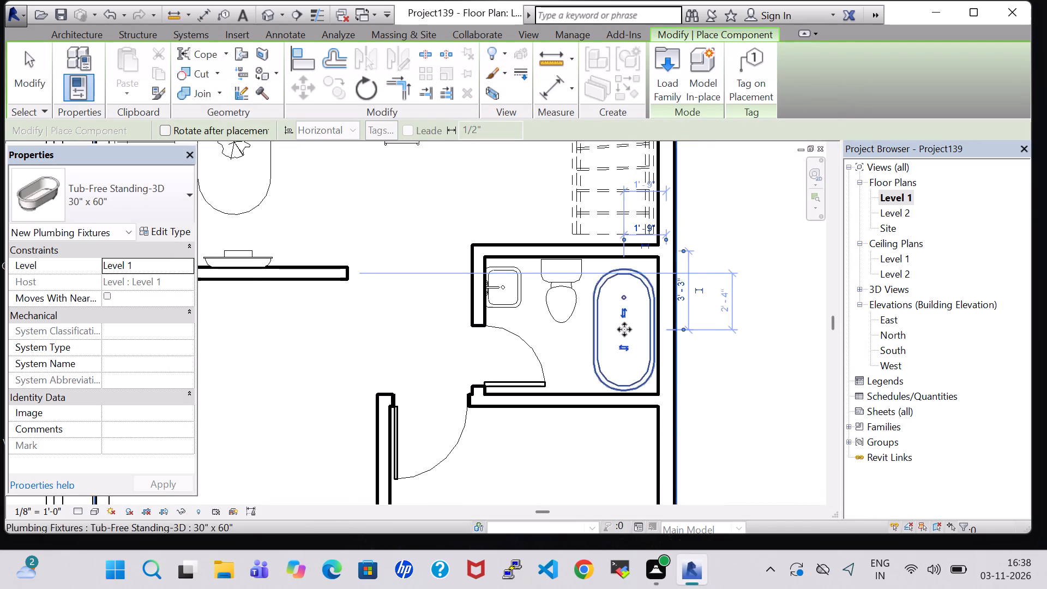
key(Escape)
key(Escape)
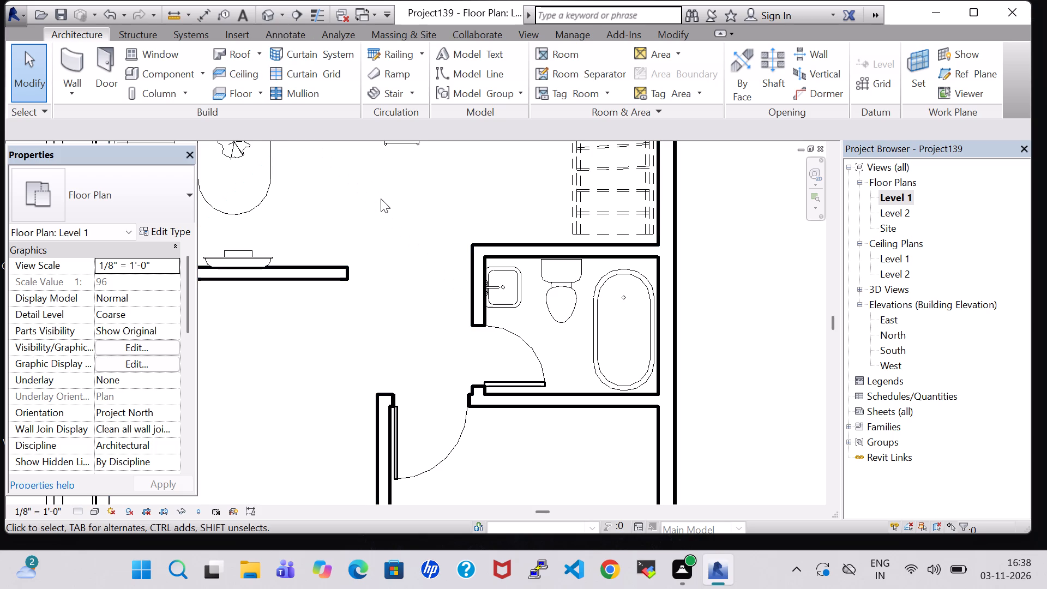
key(Escape)
In the 3D view, load the Floor Drain - Round family from the Drains folder of the MEP plumbing fixtures library.
click(269, 11)
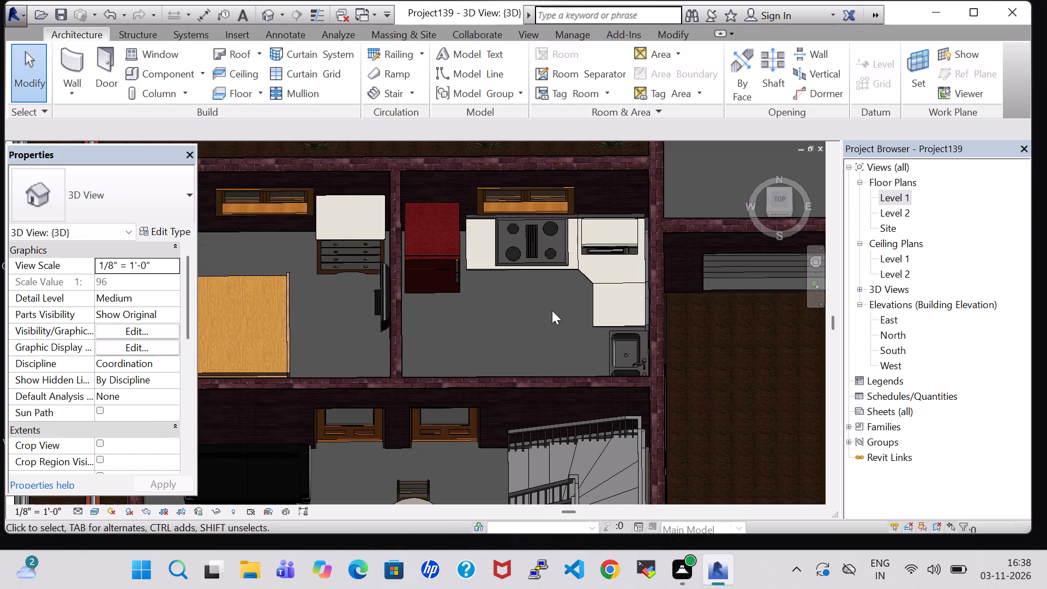
scroll(537, 332, down, 2)
middle_drag(536, 334, 514, 185)
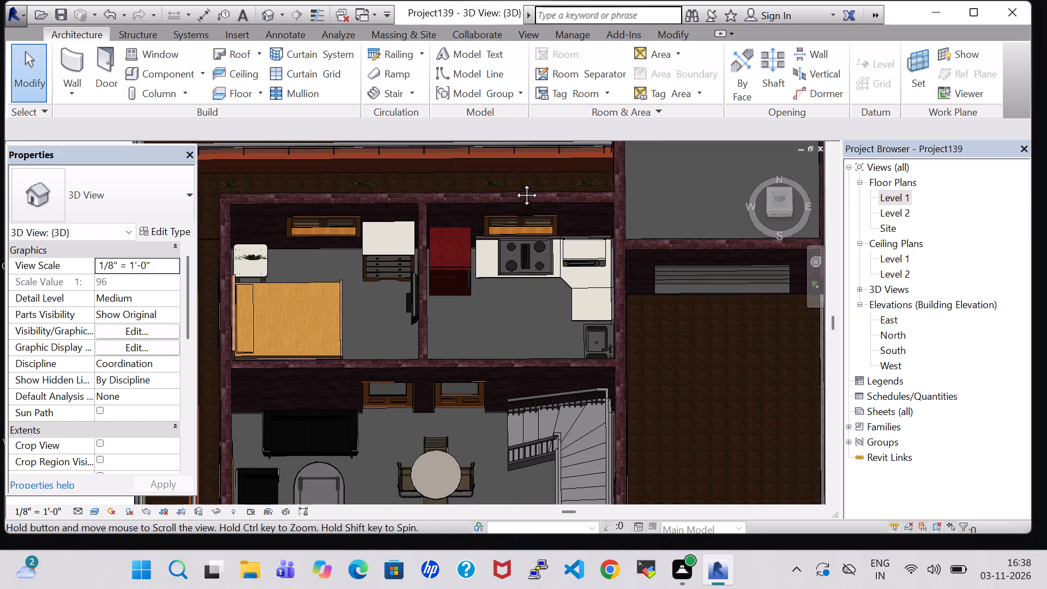
middle_drag(535, 362, 522, 241)
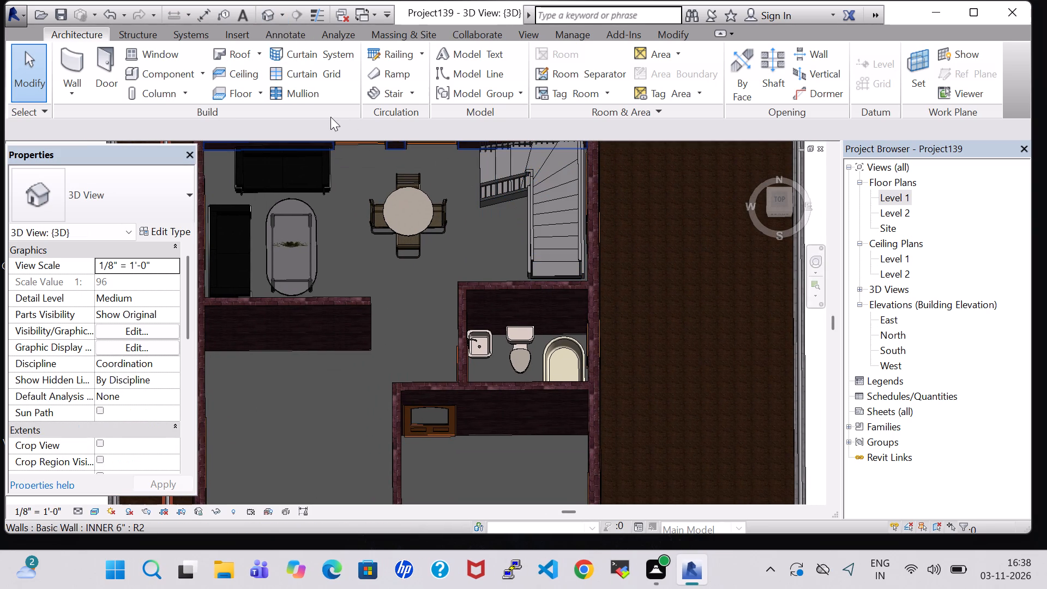
click(157, 68)
click(663, 79)
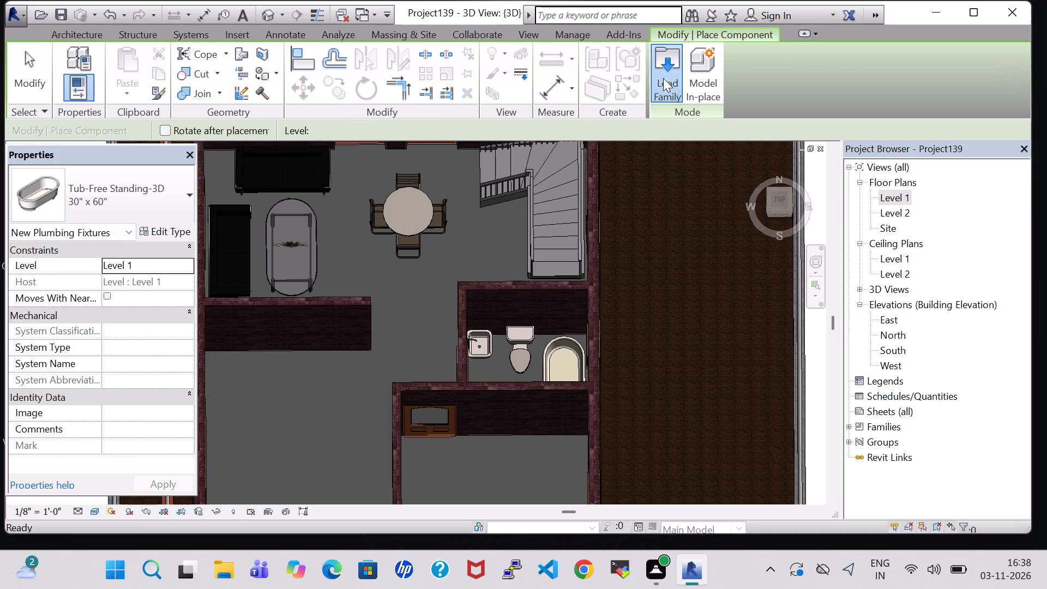
click(615, 356)
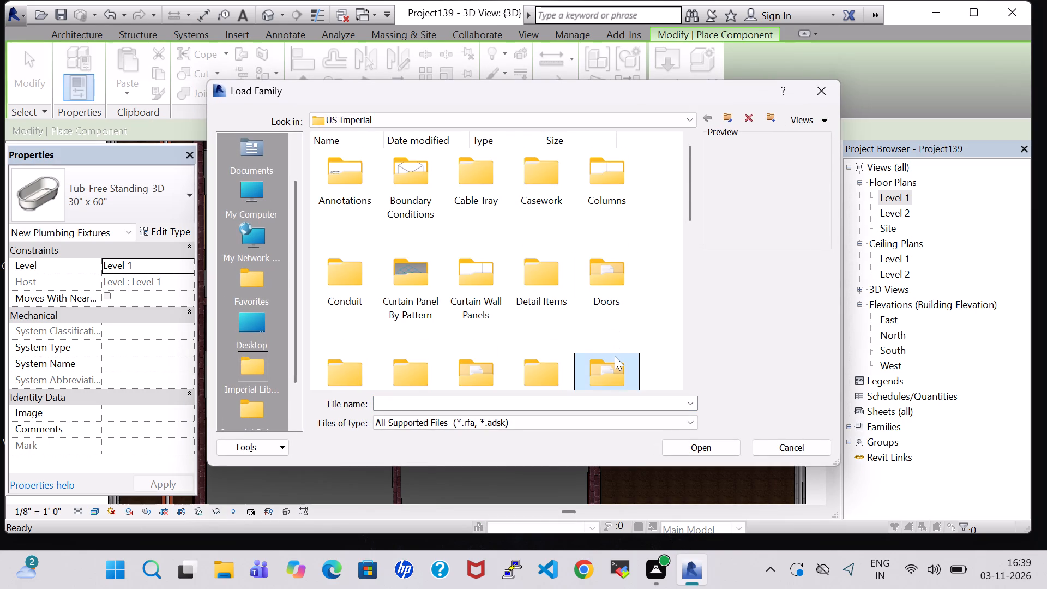
scroll(615, 356, down, 1)
key(p)
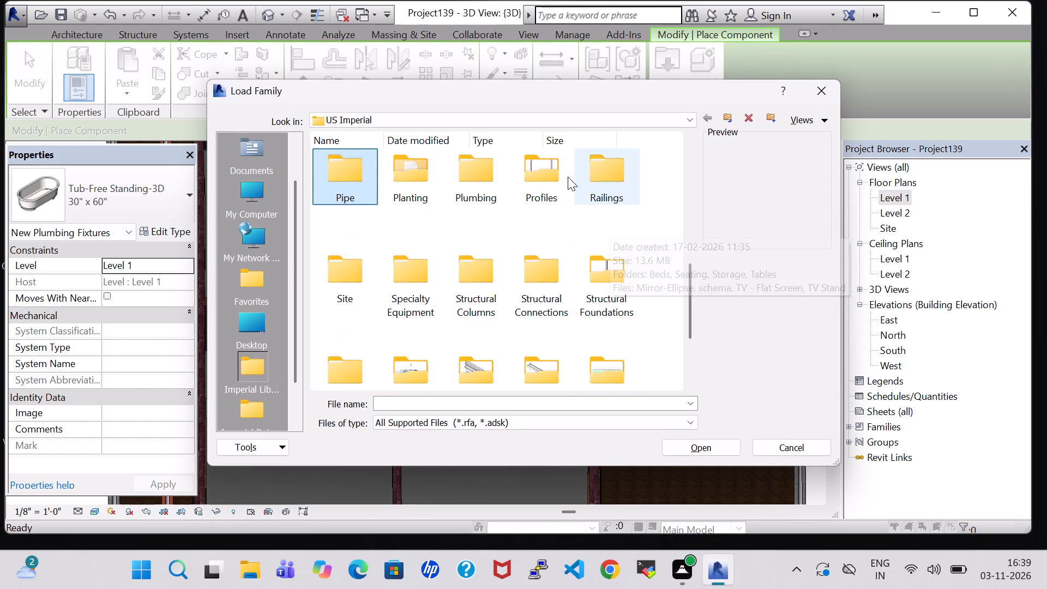
double_click(478, 176)
double_click(416, 170)
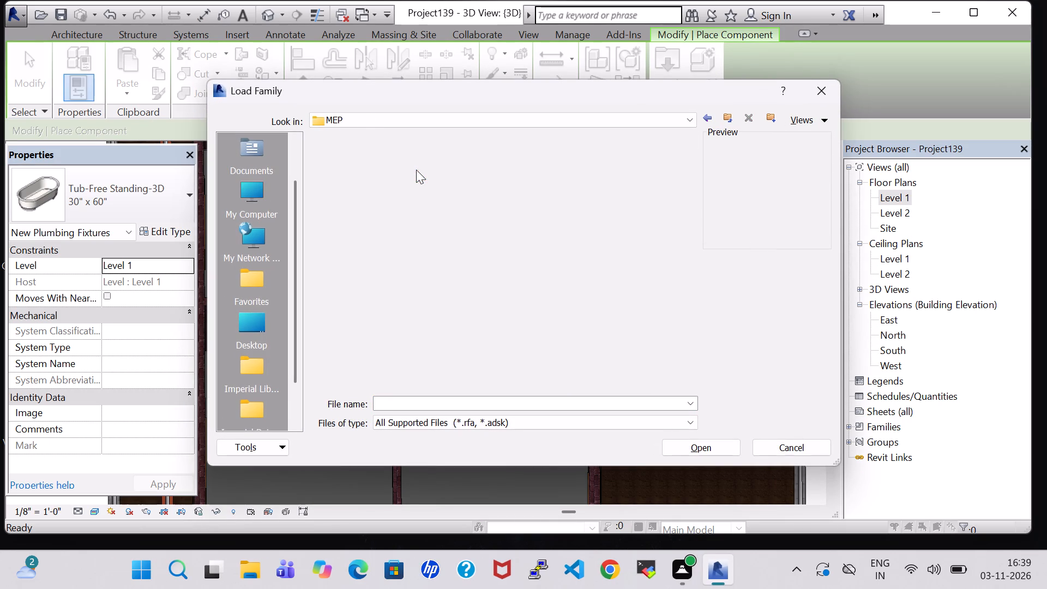
double_click(417, 175)
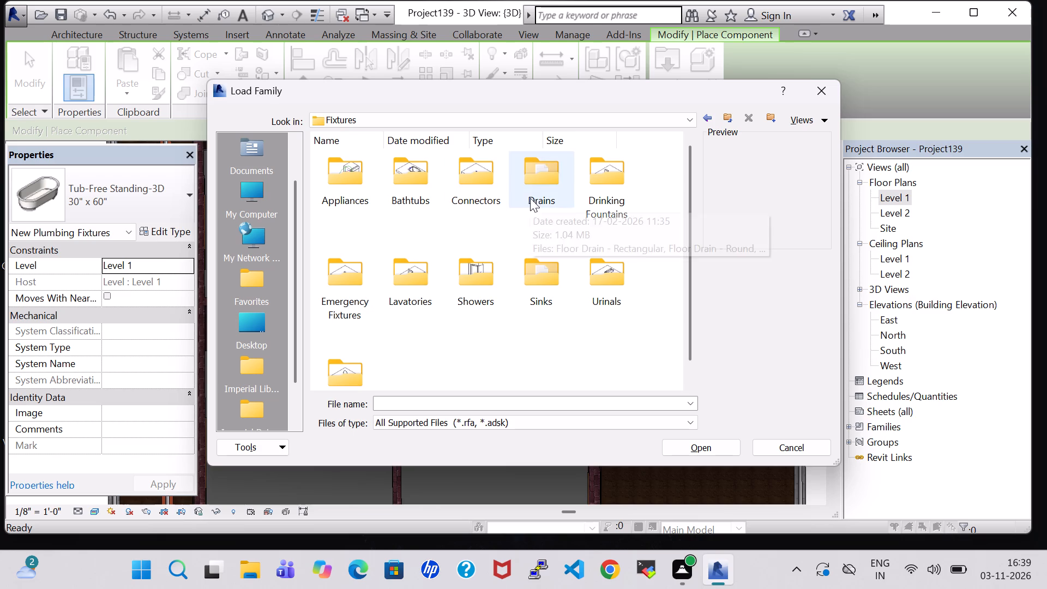
click(519, 197)
click(523, 195)
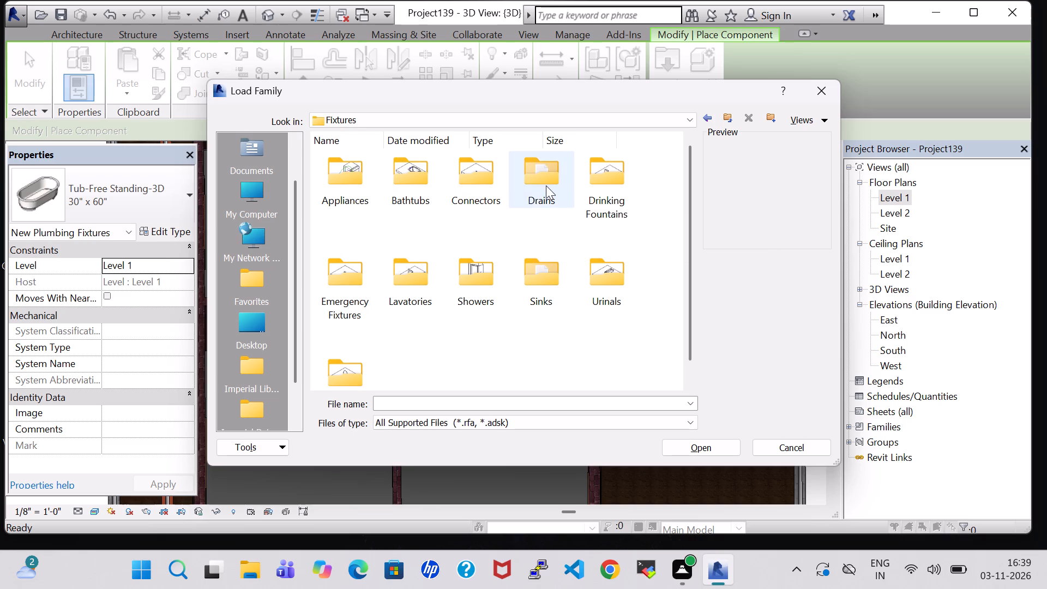
double_click(546, 185)
click(416, 178)
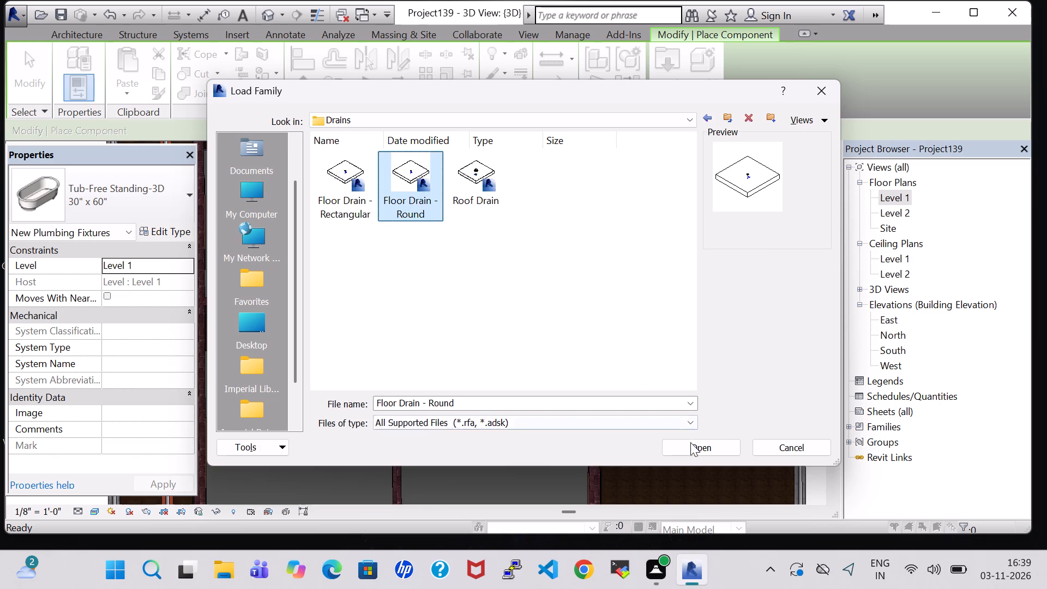
click(695, 452)
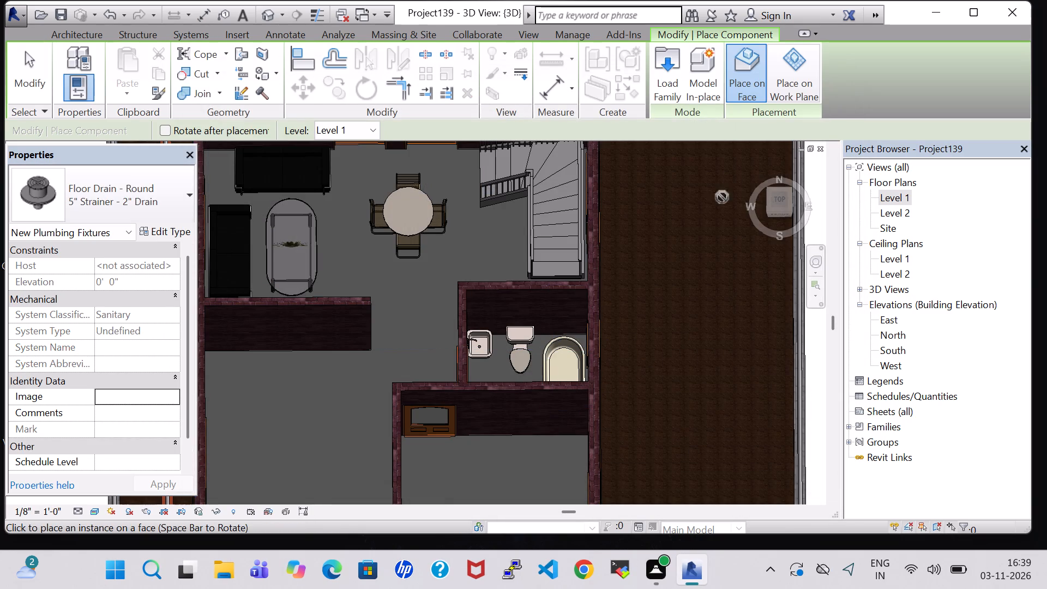
Place the 5" strainer, 2" round floor drain on the Level 1 work plane, beside the tub's south end in the bathroom.
click(791, 87)
scroll(520, 356, up, 1)
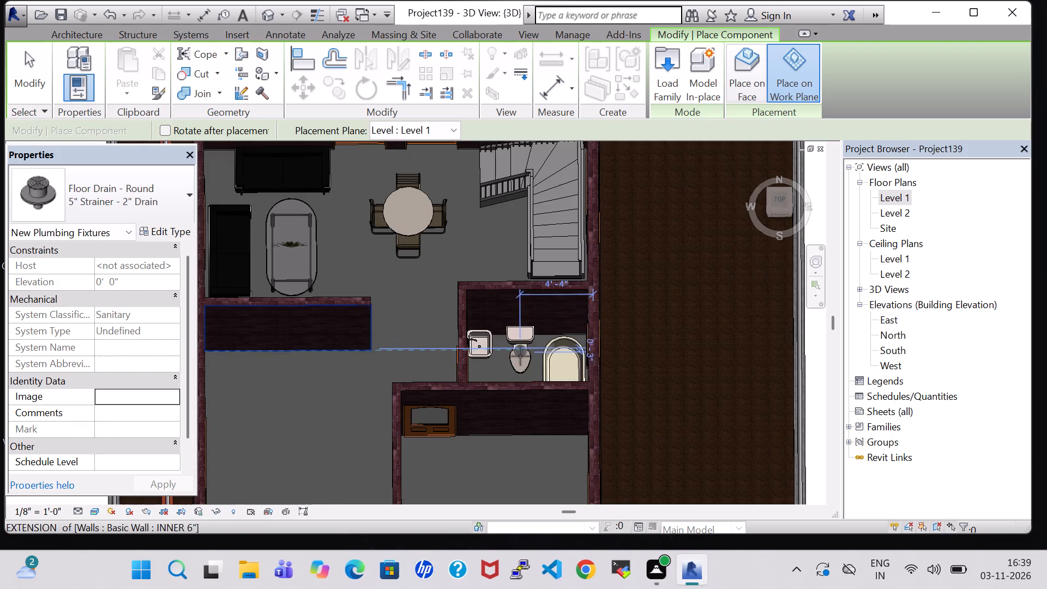
scroll(520, 356, up, 5)
shift+middle_drag(521, 358, 525, 394)
middle_drag(547, 392, 548, 280)
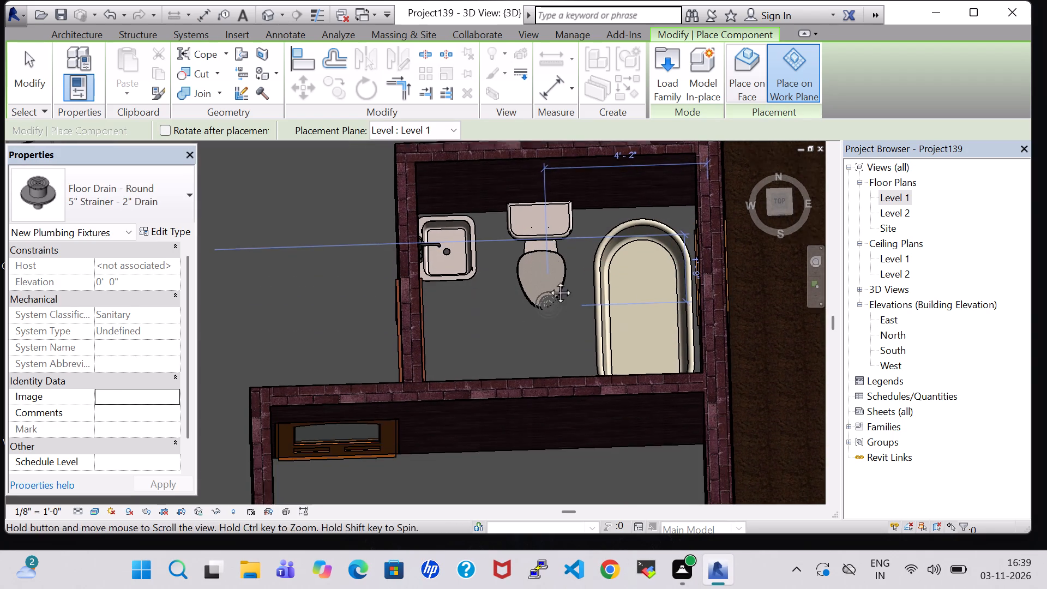
middle_drag(548, 280, 547, 268)
middle_drag(549, 266, 549, 345)
click(568, 354)
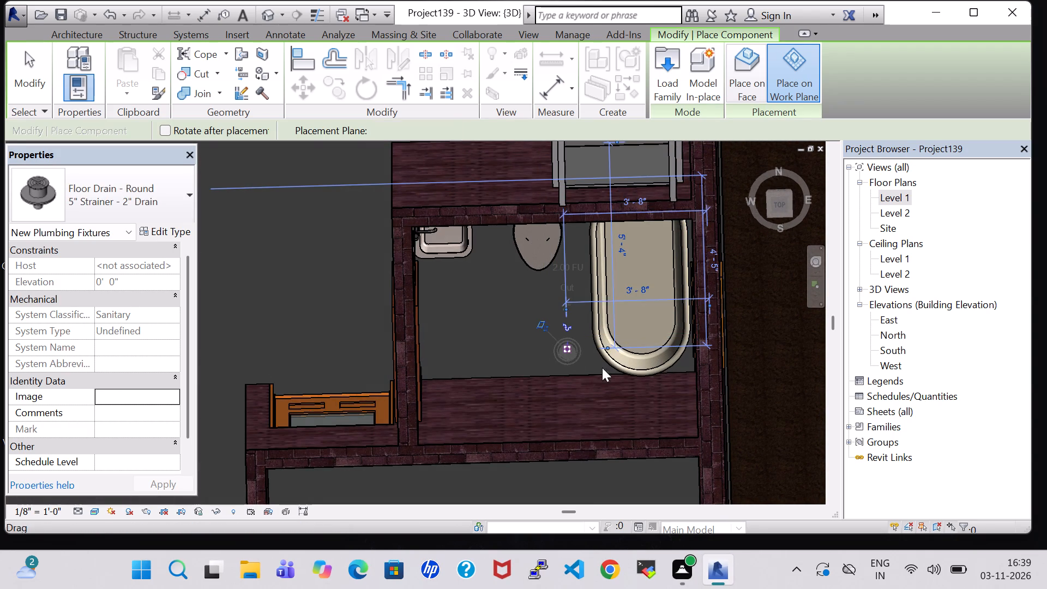
key(Escape)
key(Escape)
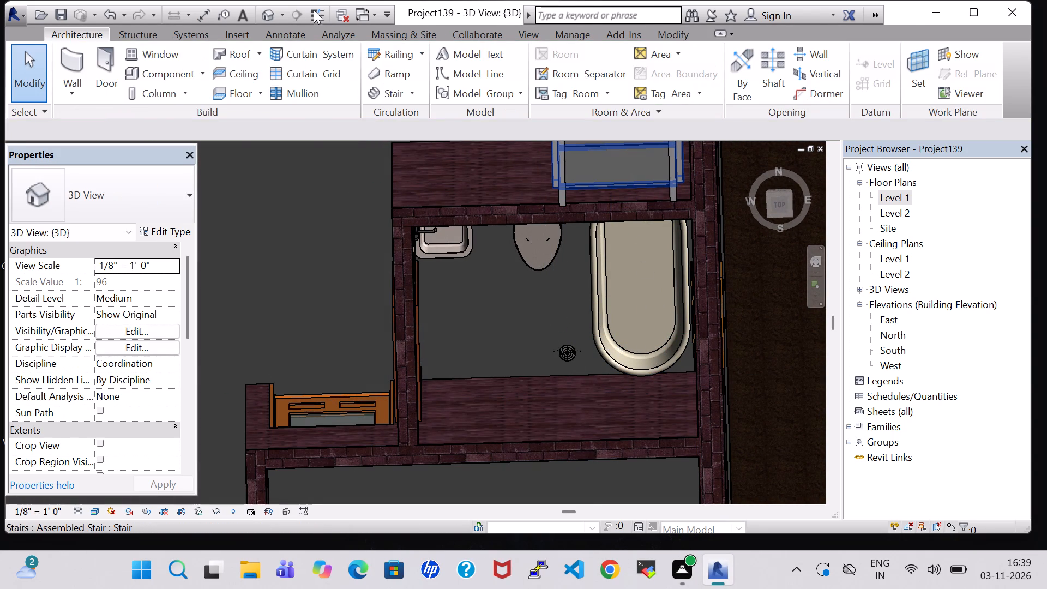
Inspect the bathroom fixtures and the adjoining staircase in 3D, and return to the Level 1 floor plan.
click(267, 16)
shift+middle_drag(514, 365, 496, 338)
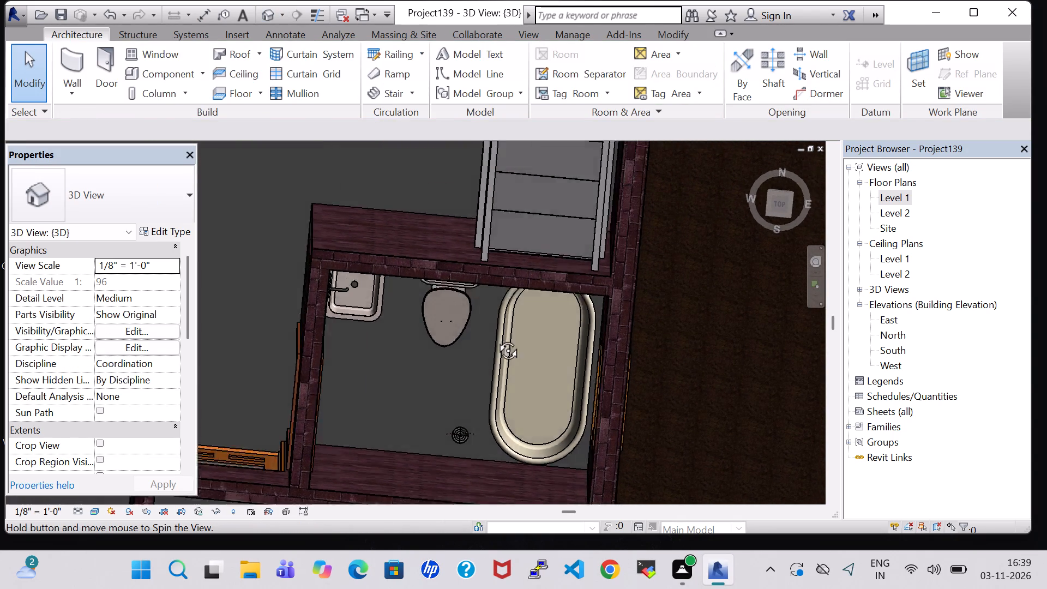
shift+middle_drag(496, 338, 496, 288)
shift+middle_drag(379, 344, 317, 262)
middle_drag(229, 254, 611, 404)
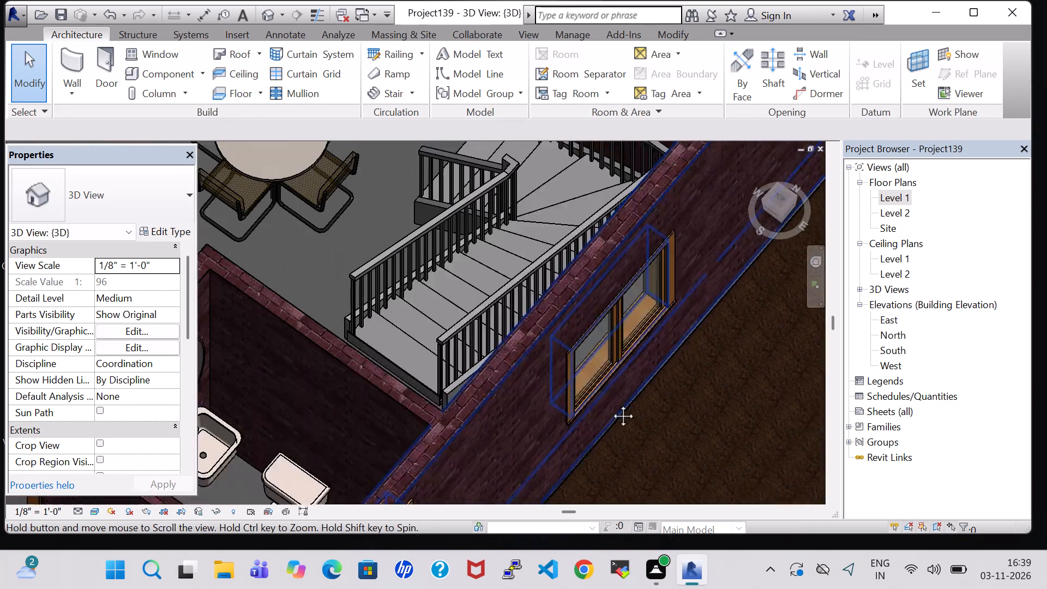
middle_drag(611, 404, 657, 408)
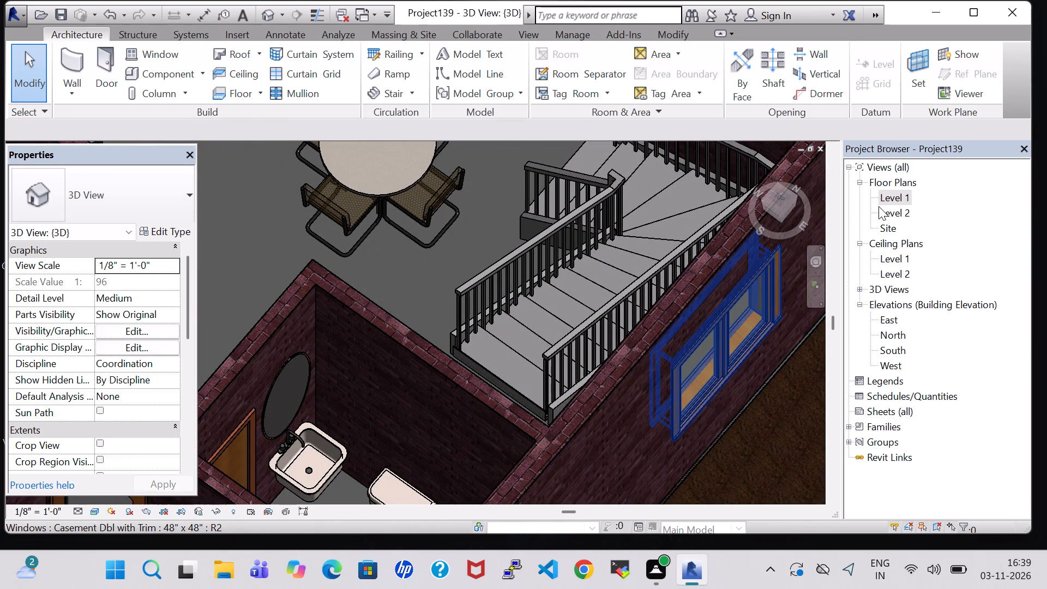
double_click(889, 196)
scroll(623, 281, down, 4)
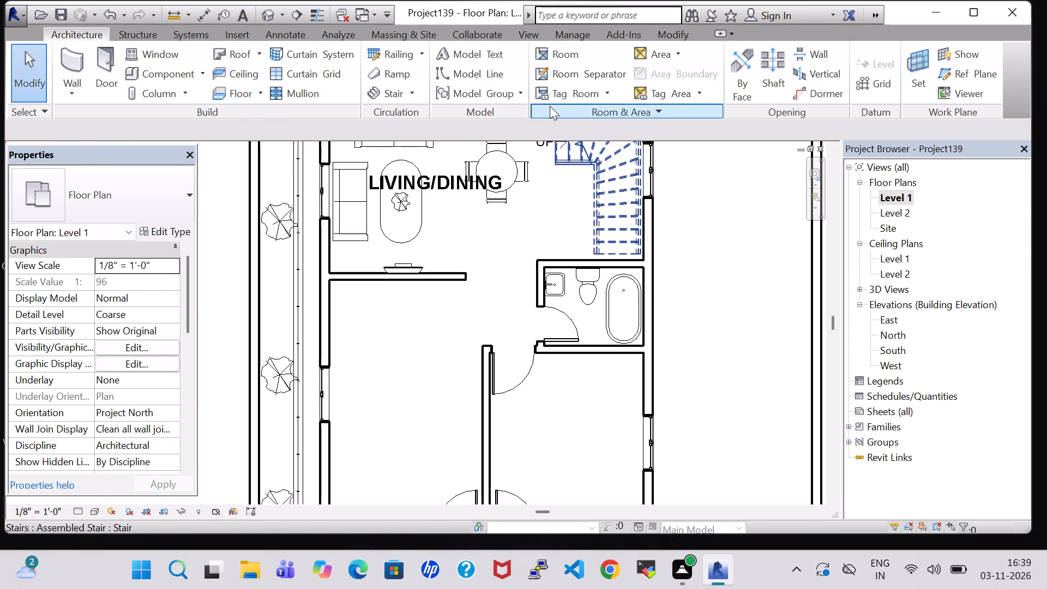
Place a tagged room in the bathroom area and name it BATHROOM.
click(559, 49)
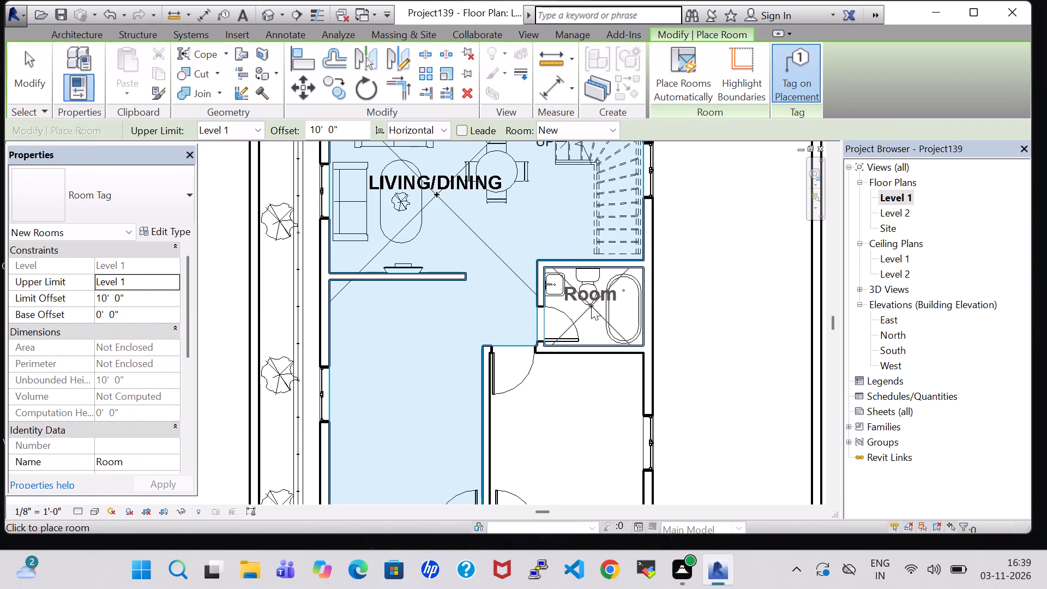
click(591, 306)
key(Escape)
key(Escape)
double_click(593, 303)
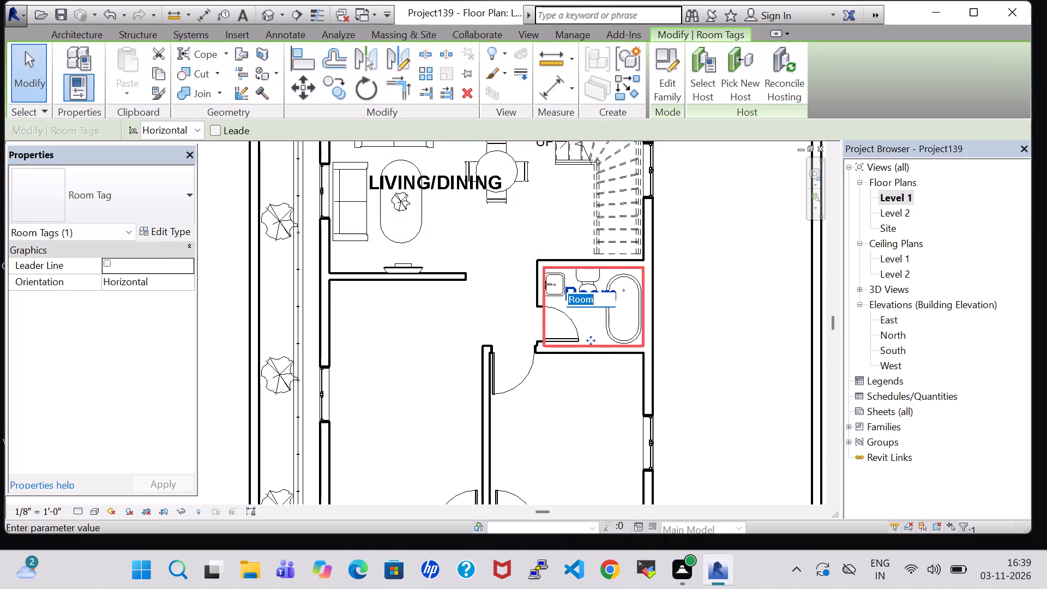
key(BackSpace)
text(BATH)
key(BackSpace)
key(BackSpace)
key(BackSpace)
key(BackSpace)
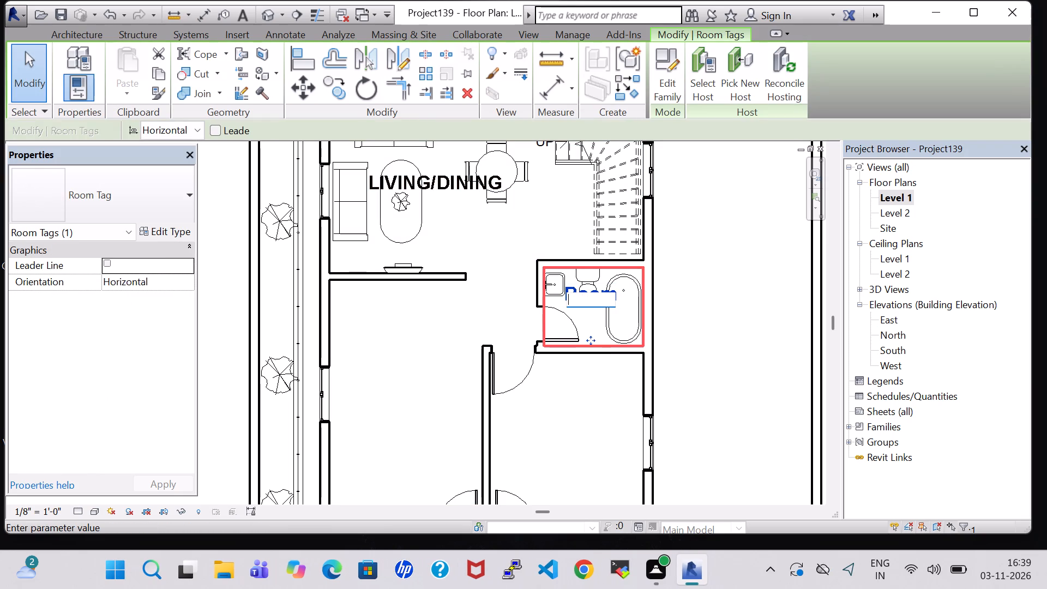
text(TO)
key(BackSpace)
key(BackSpace)
text(BATHROOM)
key(Return)
Shift the BATHROOM label down below the toilet, toward the south part of the bathroom.
key(Down)
key(Down)
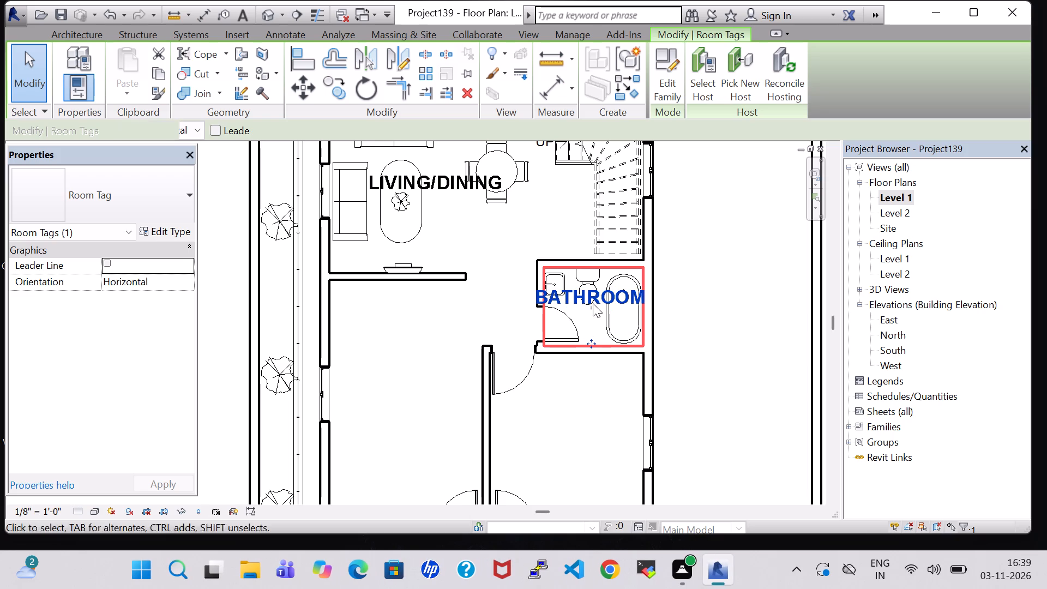
key(Down)
key(Down)
key(Down)
key(Down)
key(Down)
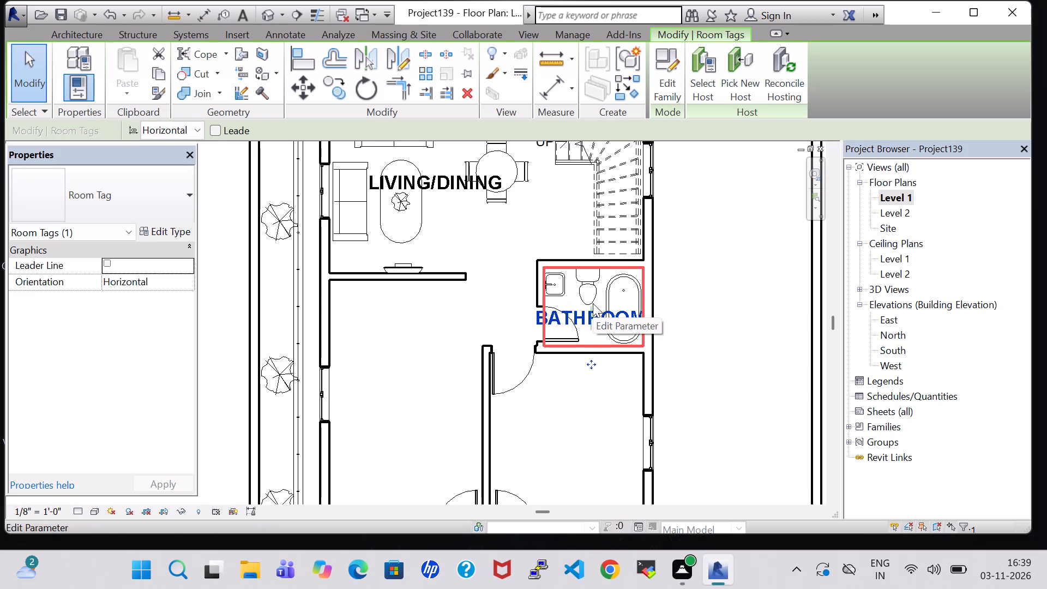
click(739, 297)
Place another Bed-Shaker Double 56" x 78" in the room south of the bathroom, headboard toward the east window, about 1' 0" from the east wall.
scroll(732, 303, down, 5)
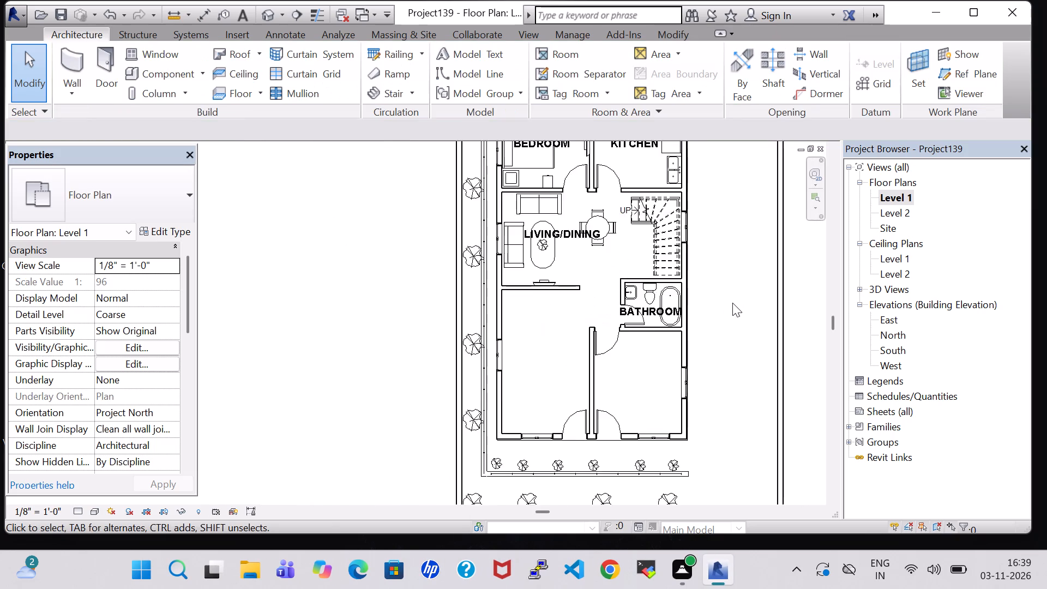
scroll(732, 303, down, 2)
middle_click(732, 303)
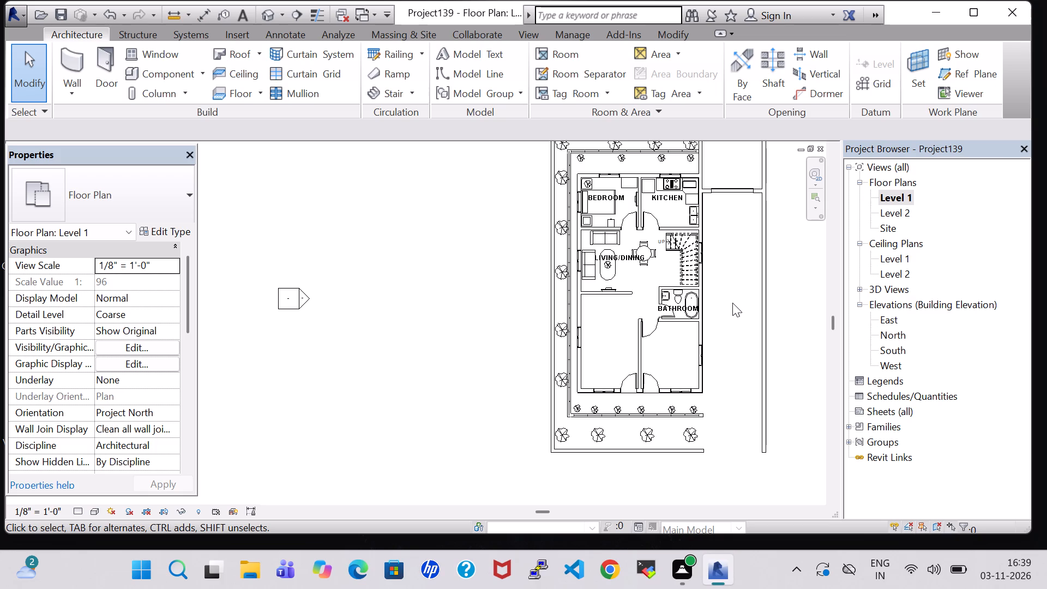
scroll(723, 297, up, 3)
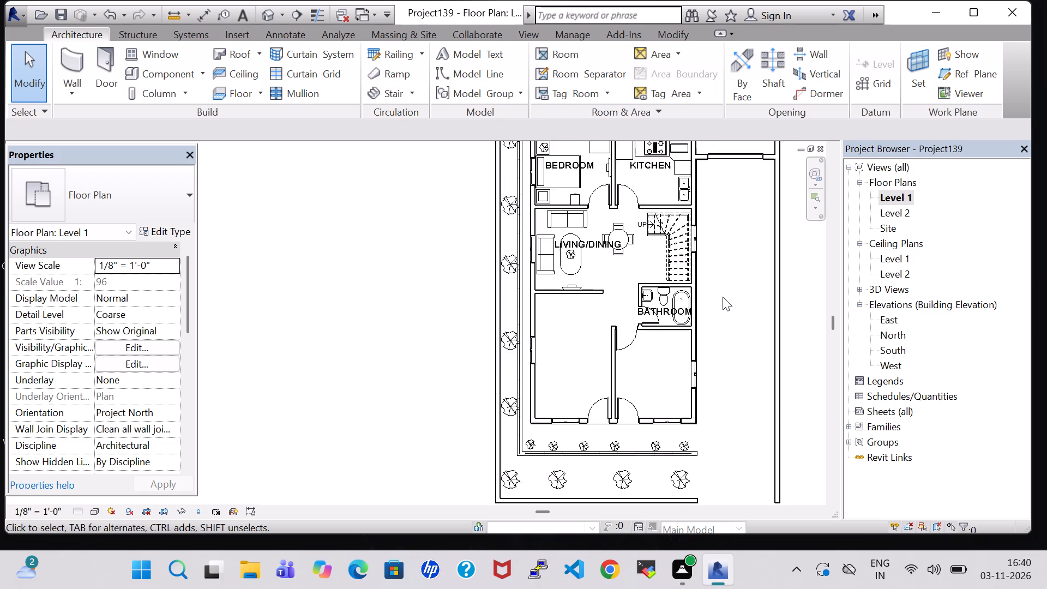
scroll(723, 297, up, 1)
scroll(723, 297, down, 2)
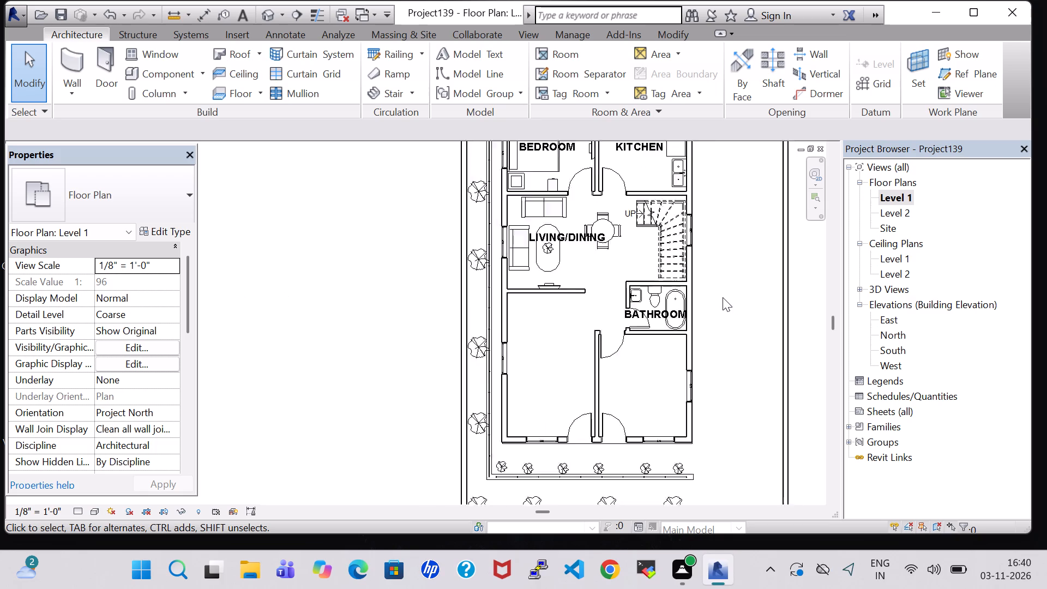
scroll(723, 297, down, 1)
middle_drag(724, 300, 727, 238)
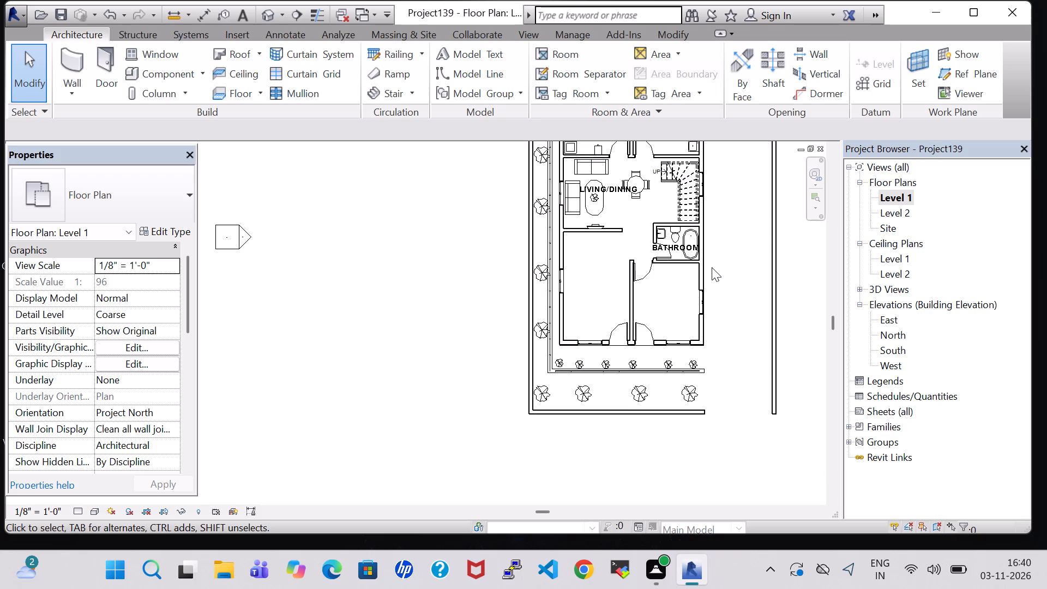
middle_drag(711, 267, 648, 339)
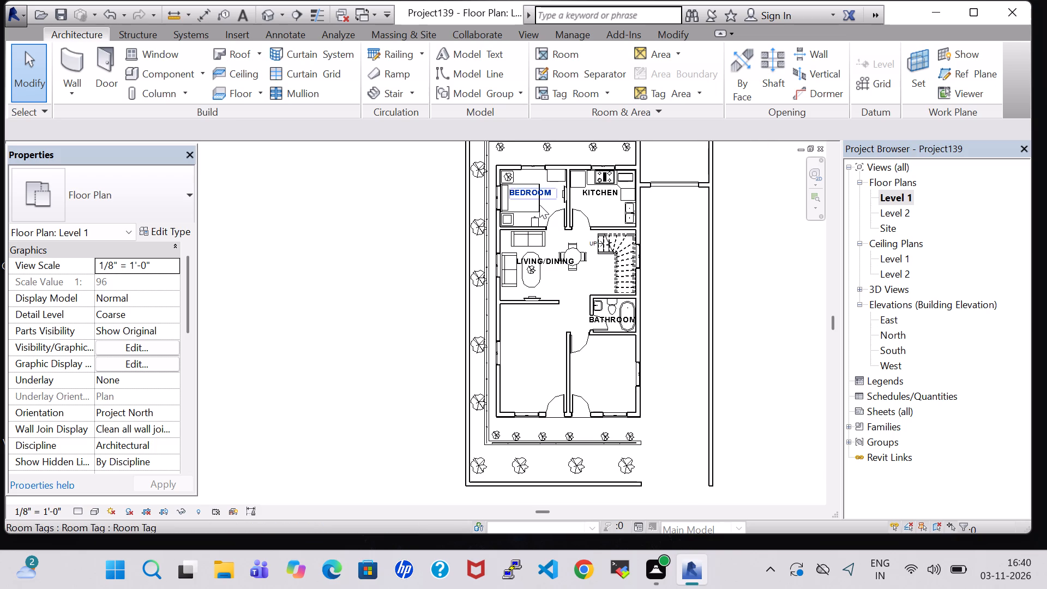
click(535, 207)
right_click(535, 207)
click(642, 291)
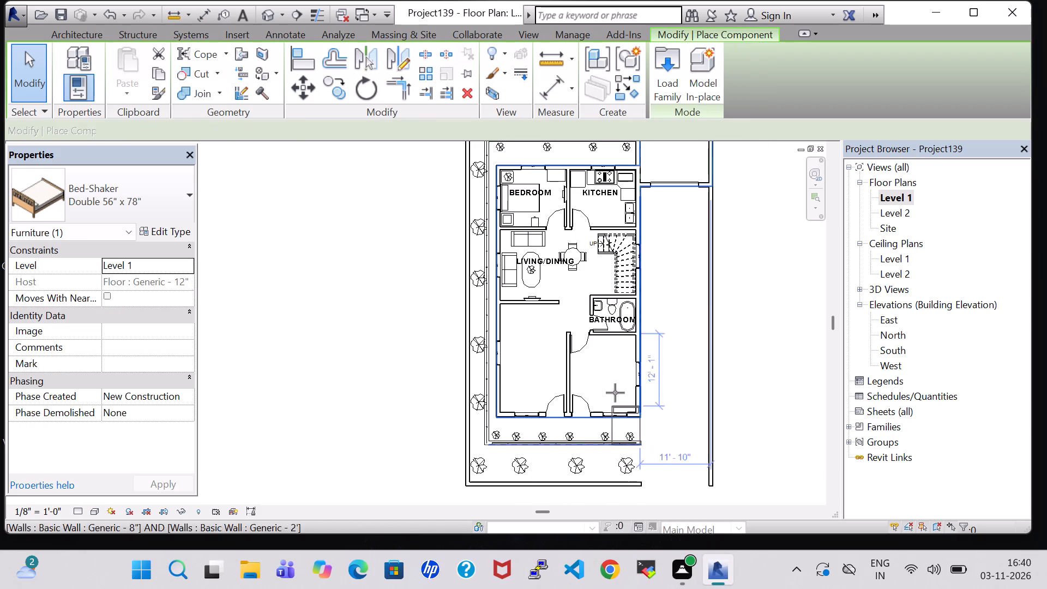
scroll(600, 364, up, 6)
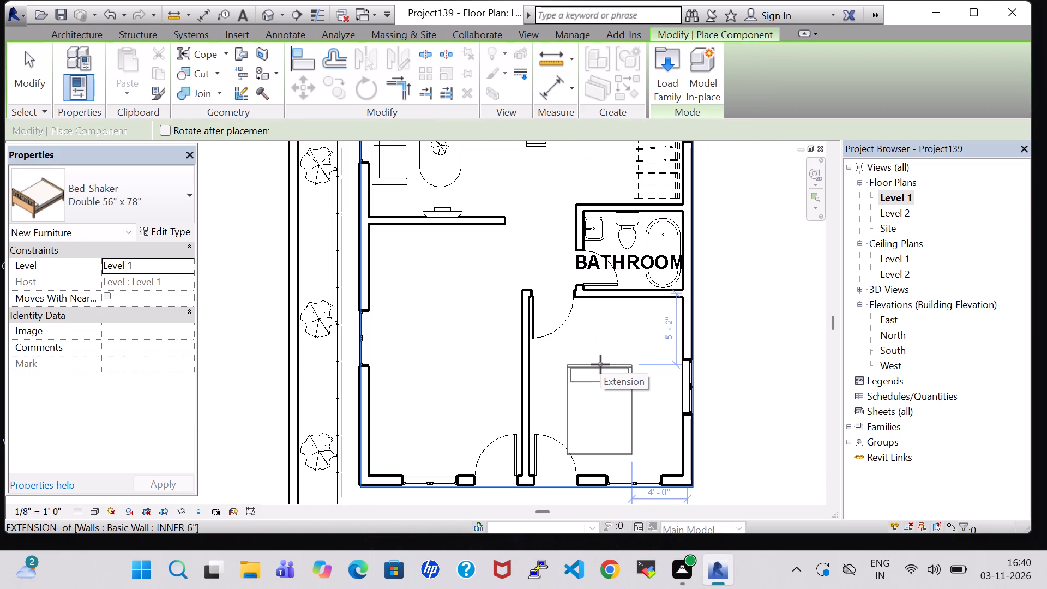
key(space)
key(space)
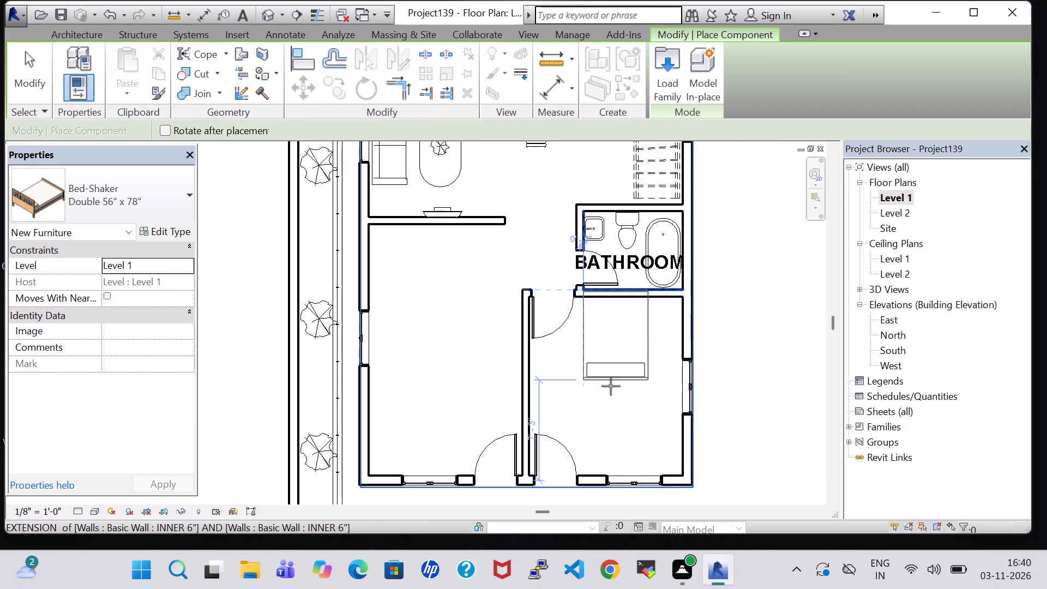
key(space)
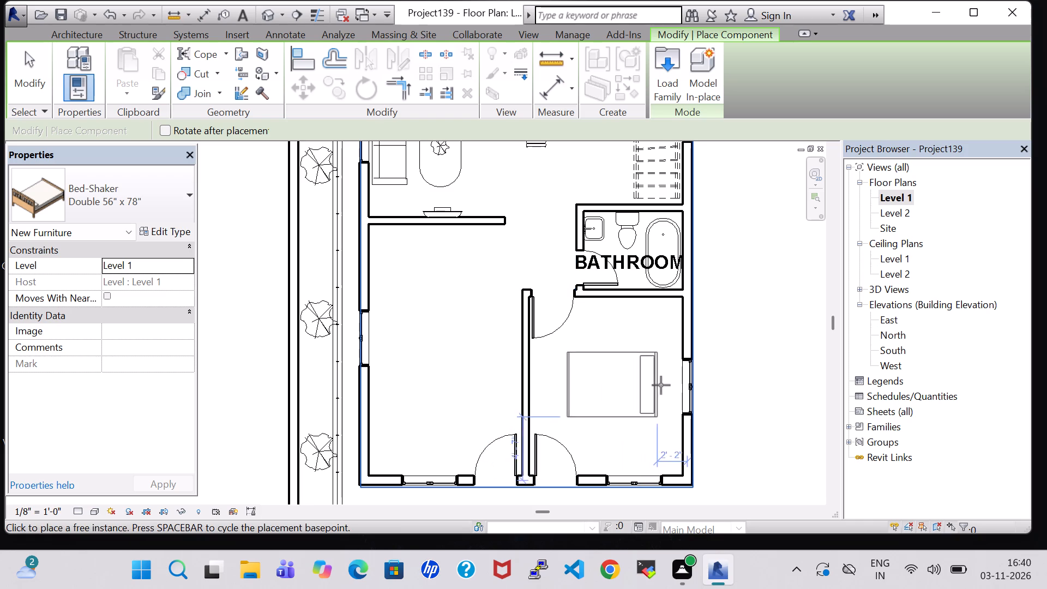
scroll(663, 385, up, 2)
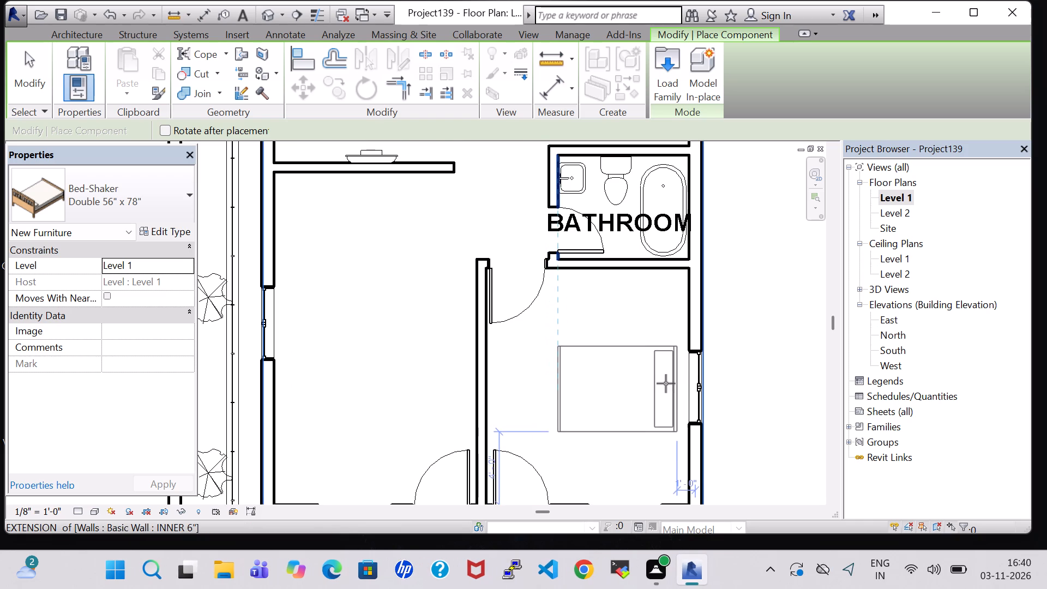
click(683, 388)
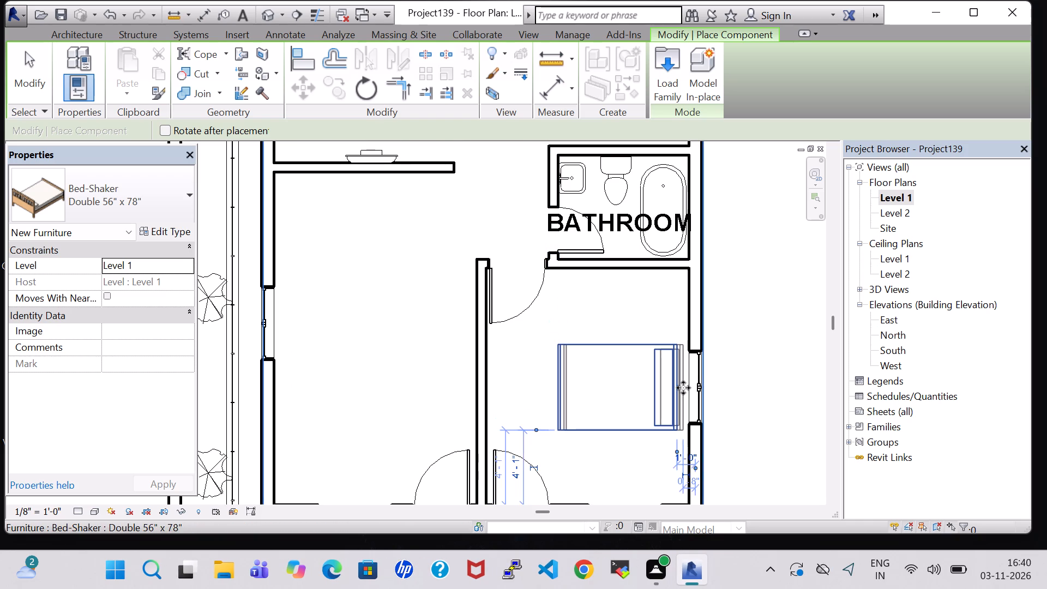
key(Escape)
key(Escape)
Nudge the new bed east until it is about 0' 8" from the east wall.
click(663, 375)
click(669, 378)
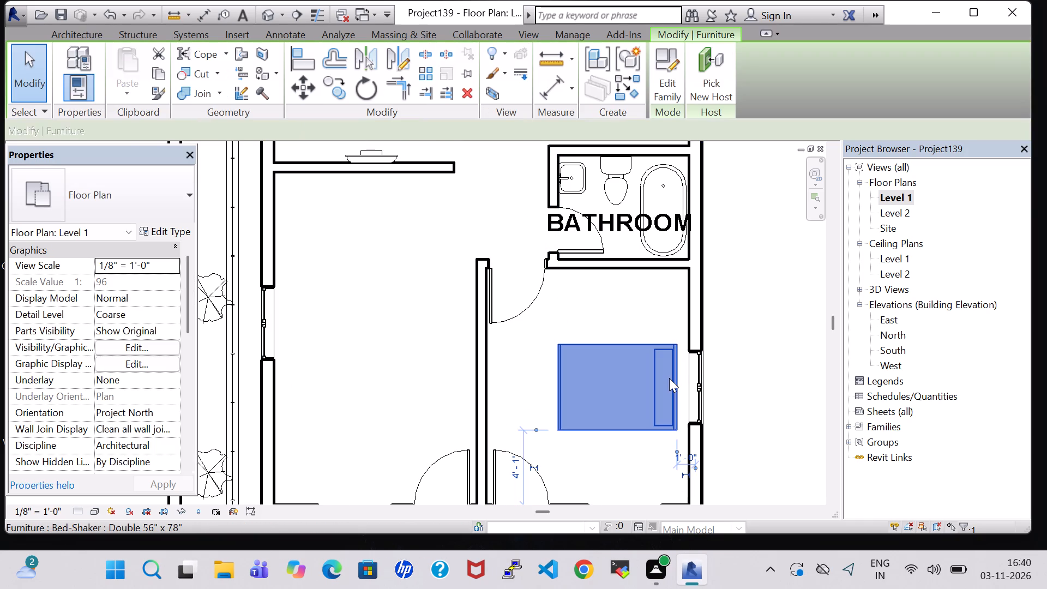
key(Right)
key(Right)
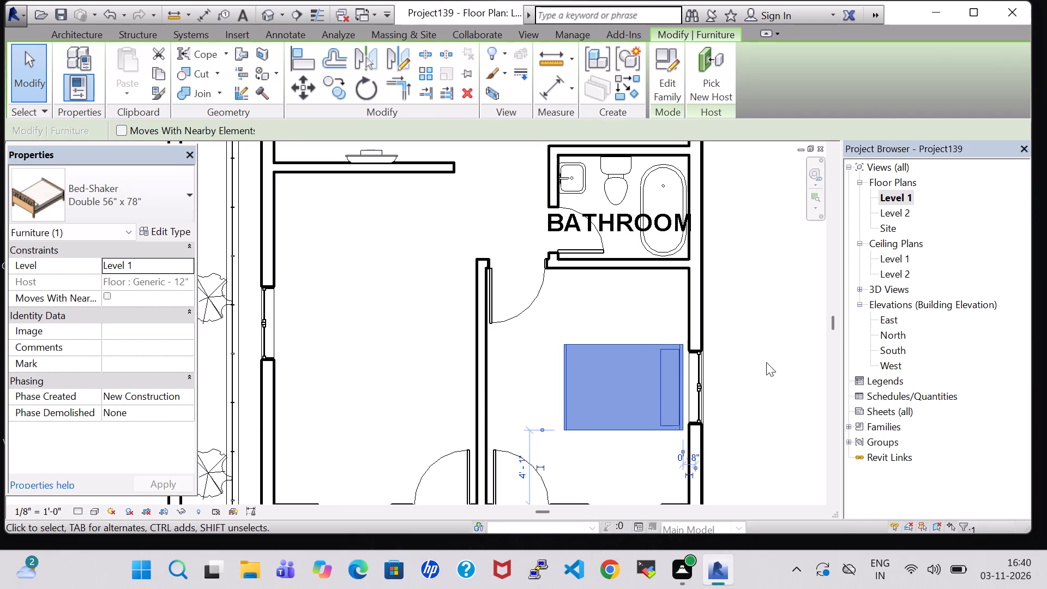
click(766, 362)
Review the Level 1 plan around the new bed and the living/dining furniture, including the sofa by the west window.
scroll(766, 362, down, 3)
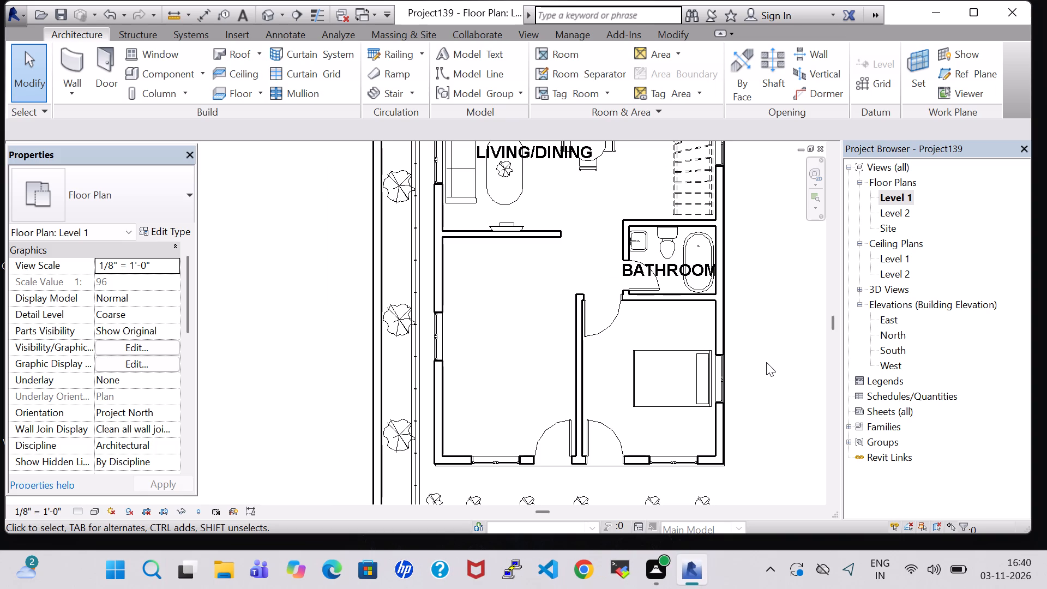
scroll(766, 362, down, 1)
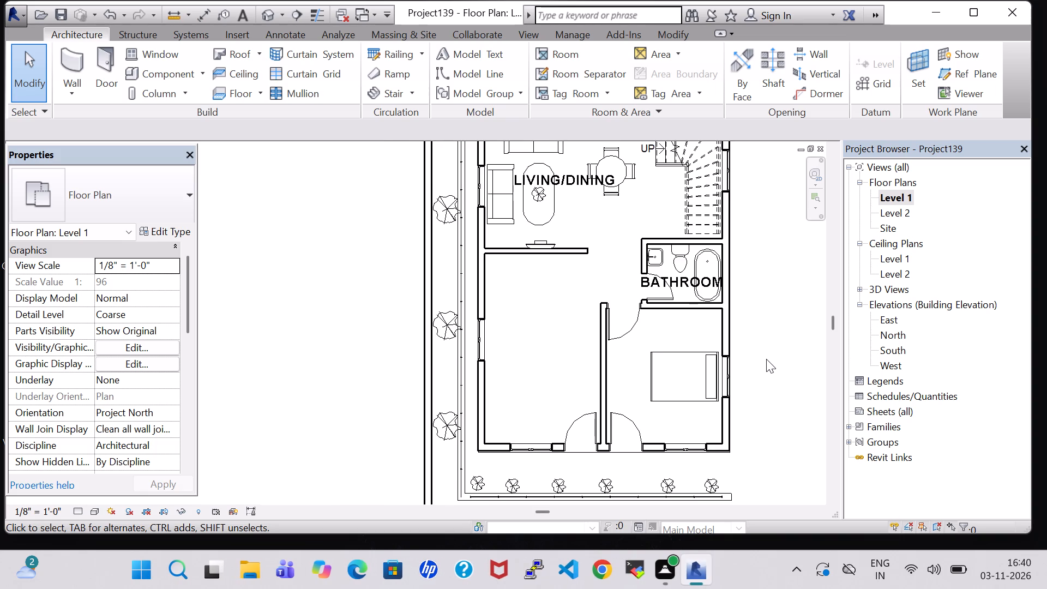
middle_drag(766, 359, 770, 375)
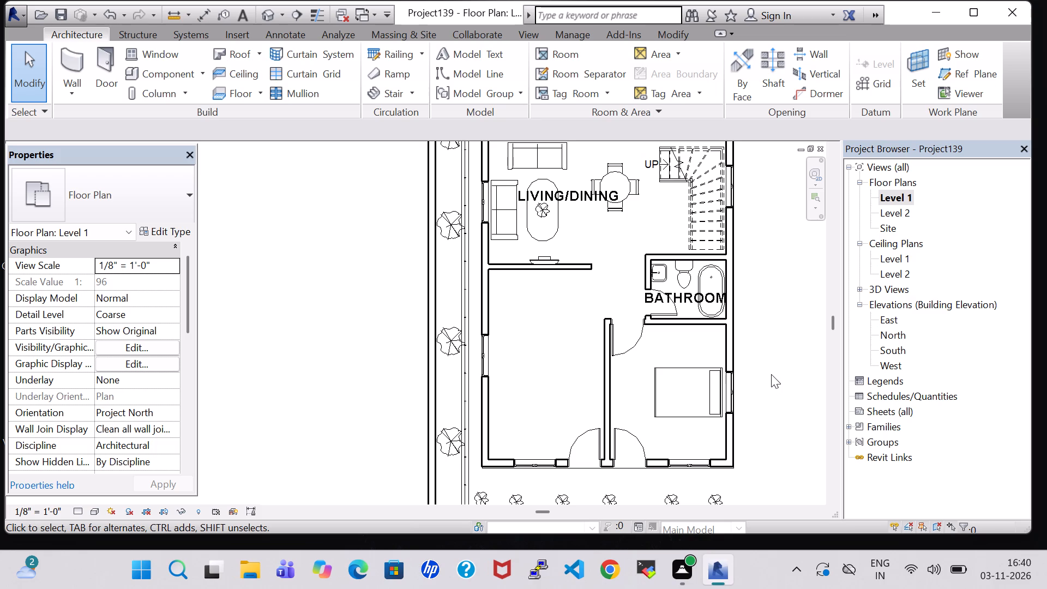
middle_drag(771, 374, 772, 381)
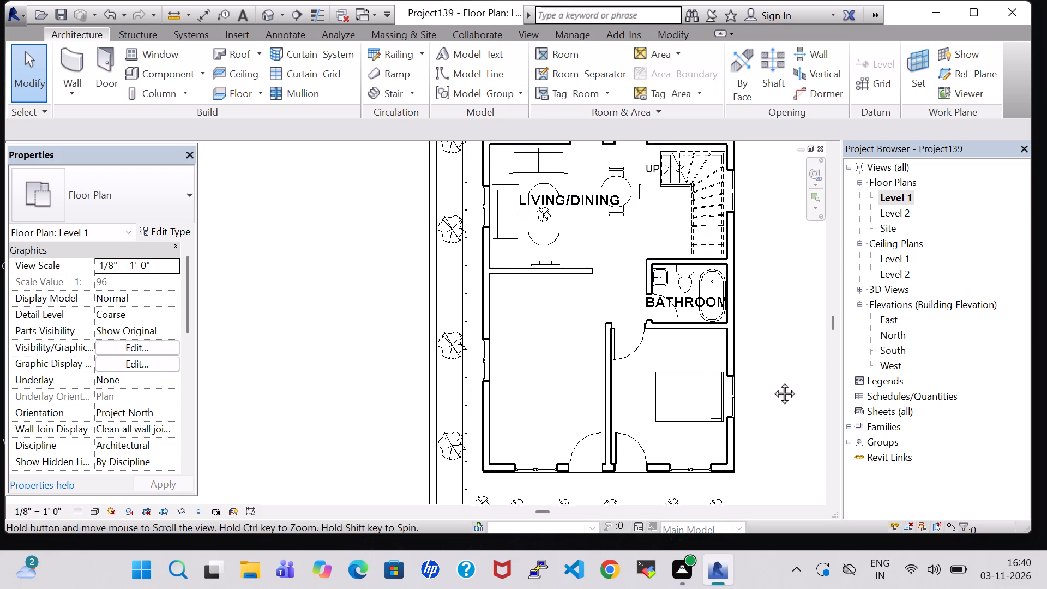
middle_drag(772, 381, 772, 392)
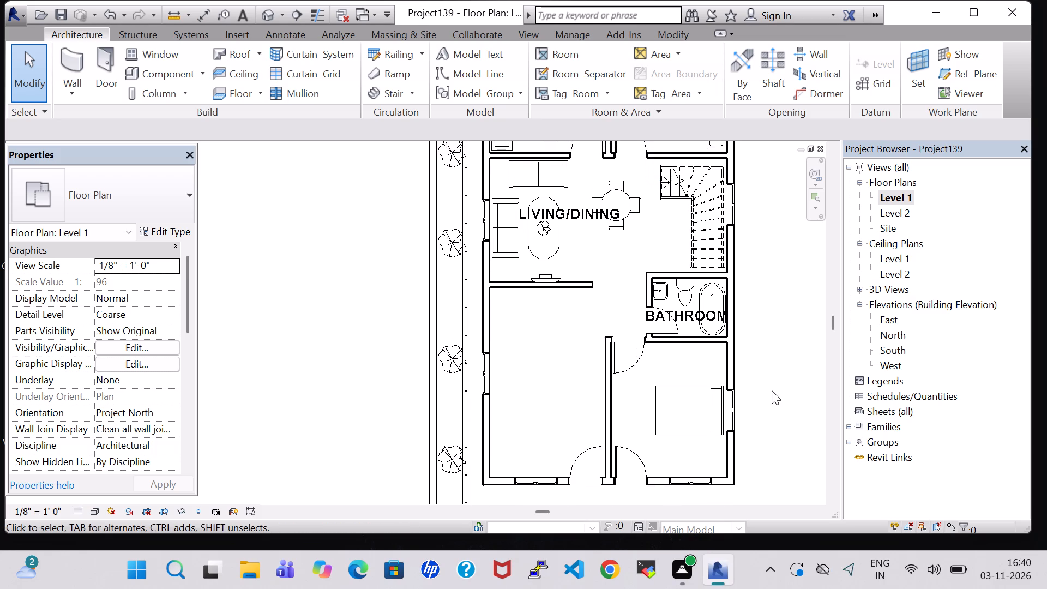
scroll(772, 390, down, 2)
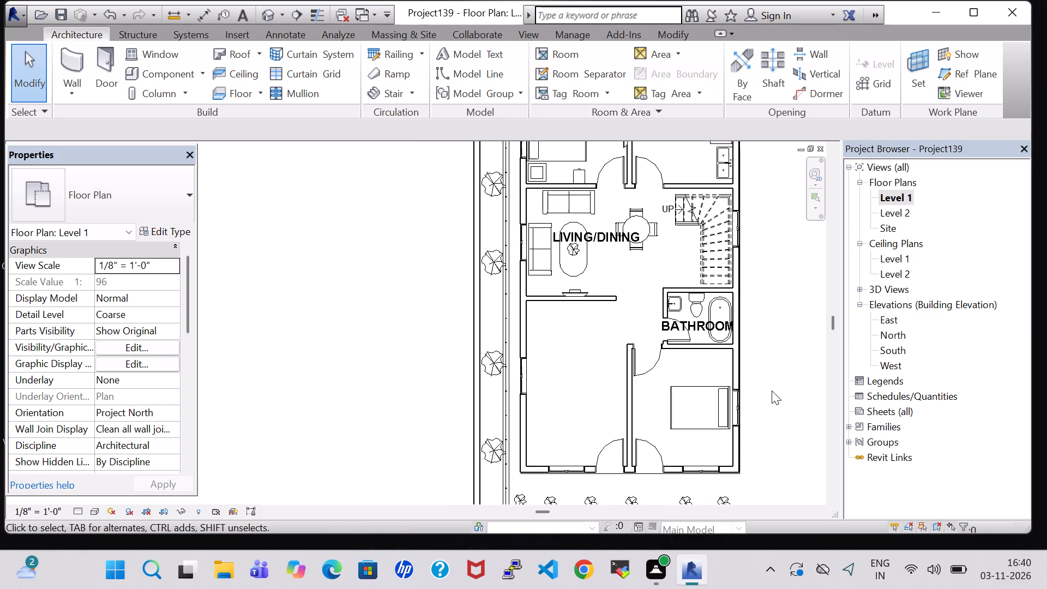
scroll(772, 390, down, 1)
scroll(586, 277, up, 6)
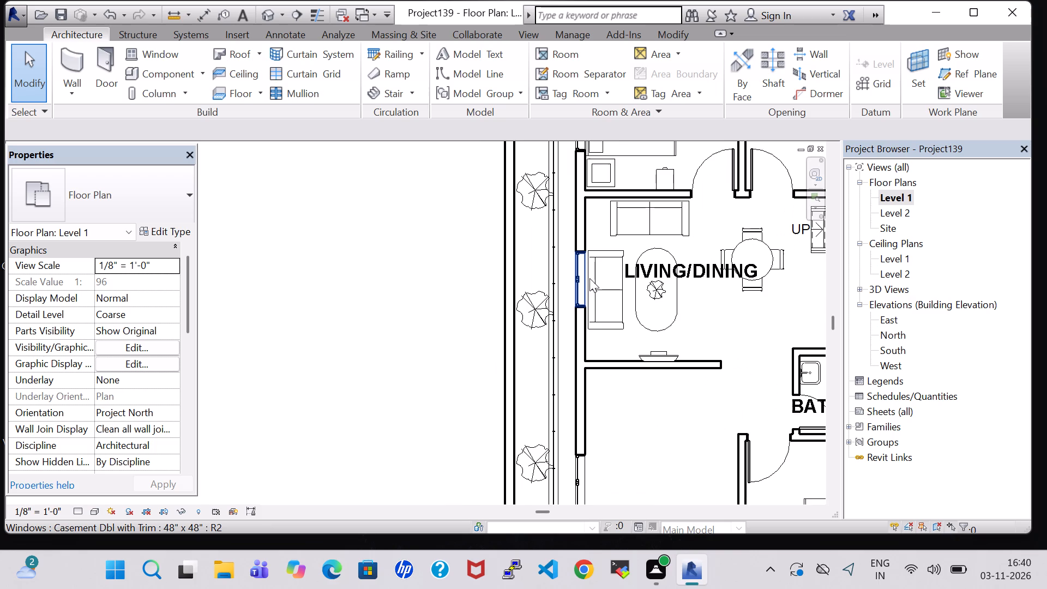
click(602, 284)
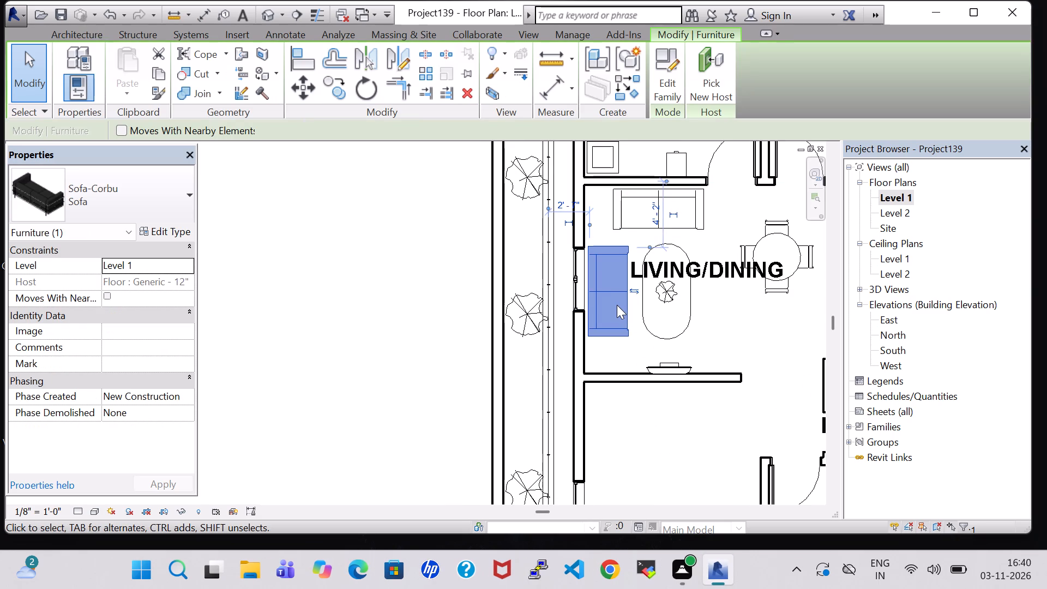
click(728, 339)
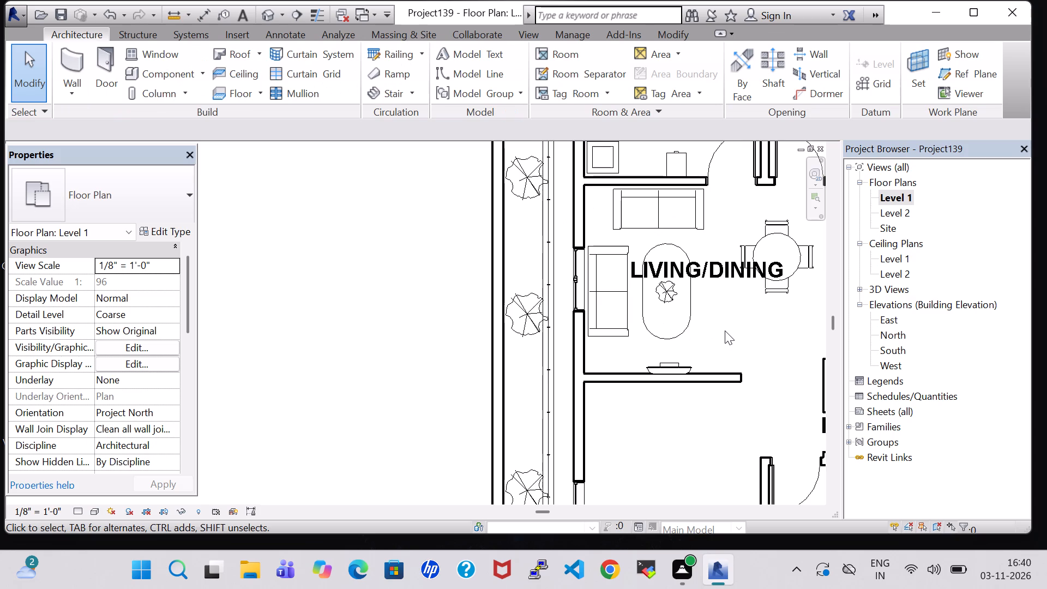
Place a Table-Coffee 24" x 24" x 24" like the northwest bedroom's one beside the north side of the bed in the room south of the bathroom.
scroll(725, 330, down, 2)
middle_drag(725, 332, 568, 332)
scroll(574, 323, down, 5)
middle_drag(589, 339, 586, 336)
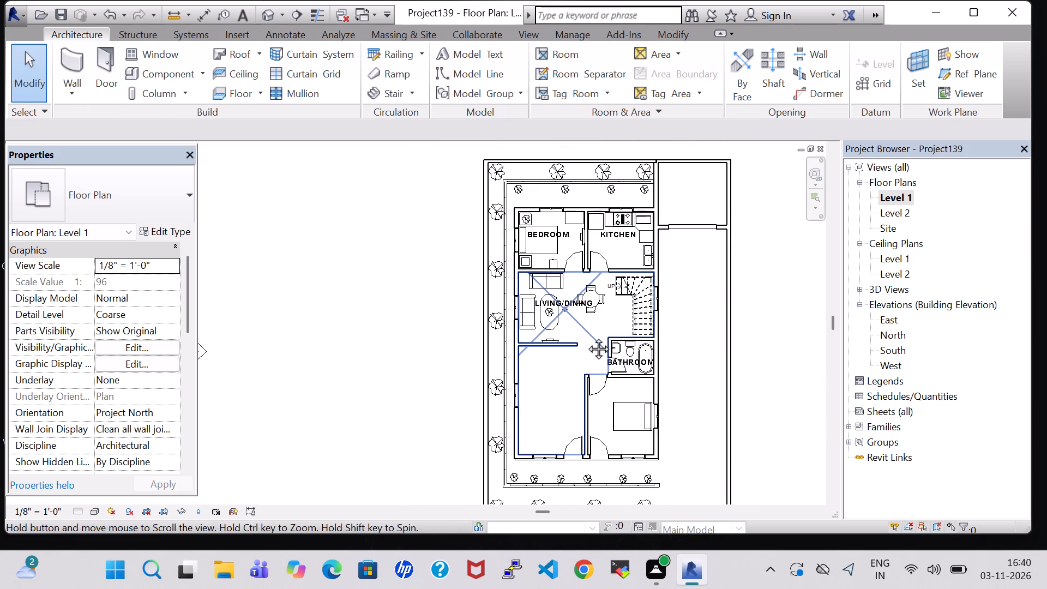
middle_drag(586, 336, 589, 253)
scroll(589, 253, up, 1)
scroll(592, 300, up, 6)
scroll(599, 298, down, 5)
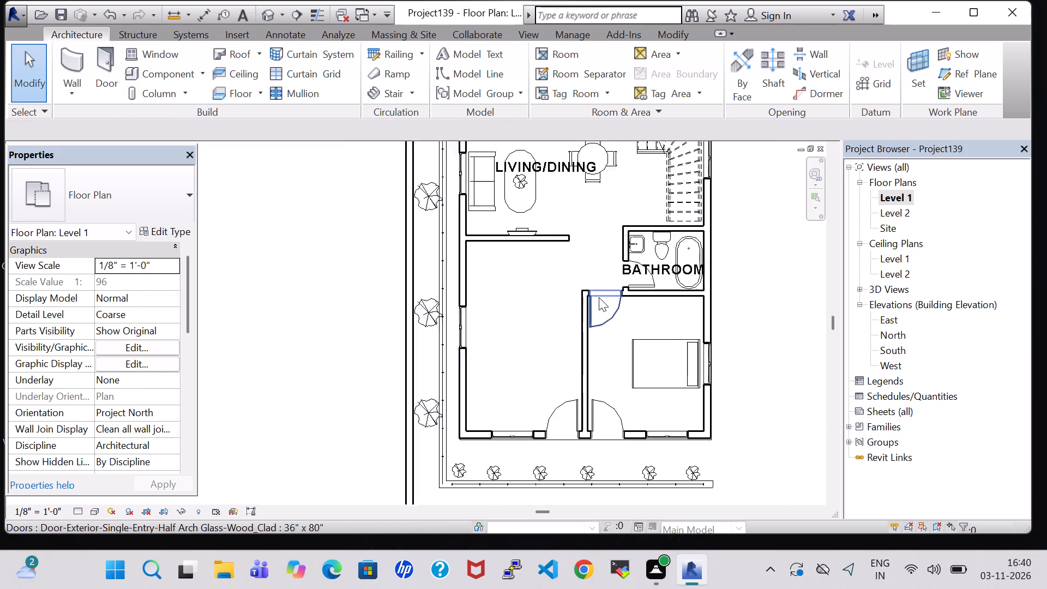
scroll(599, 297, down, 1)
middle_drag(594, 253, 610, 380)
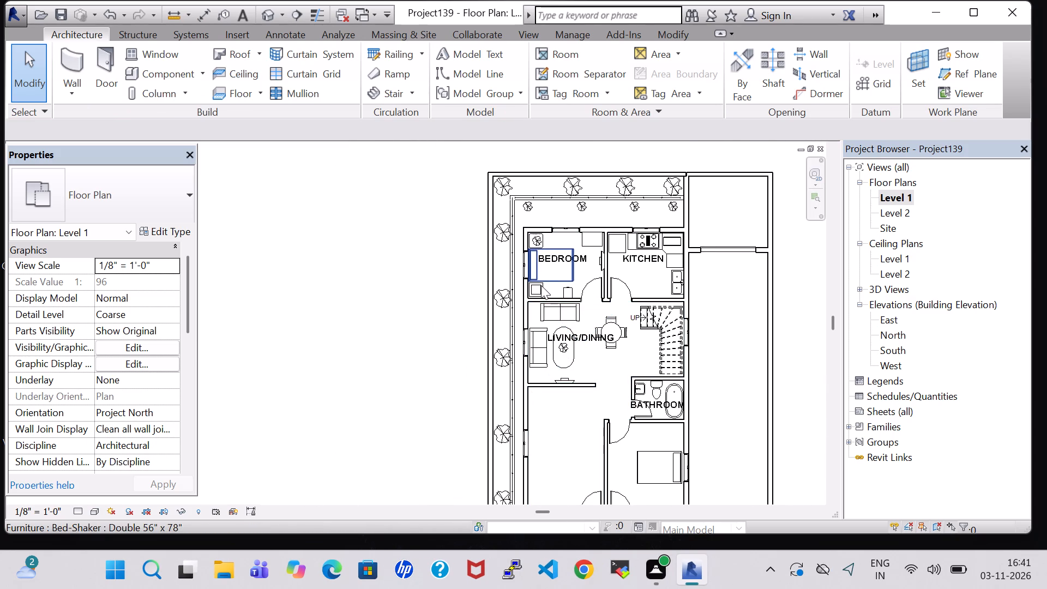
click(541, 289)
right_click(541, 289)
click(607, 293)
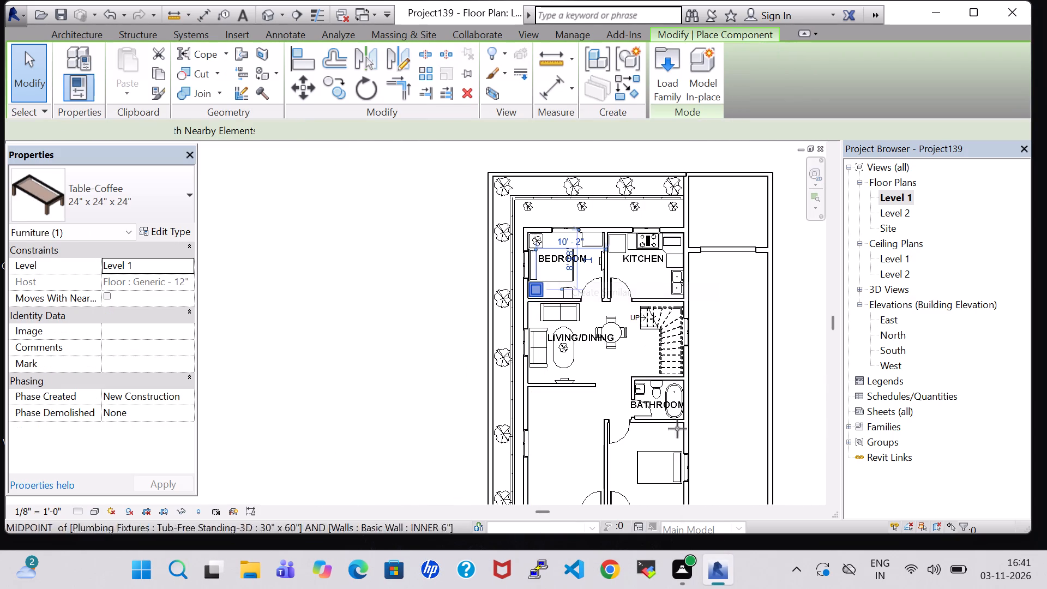
scroll(679, 454, up, 6)
middle_drag(670, 428, 664, 386)
scroll(670, 427, up, 1)
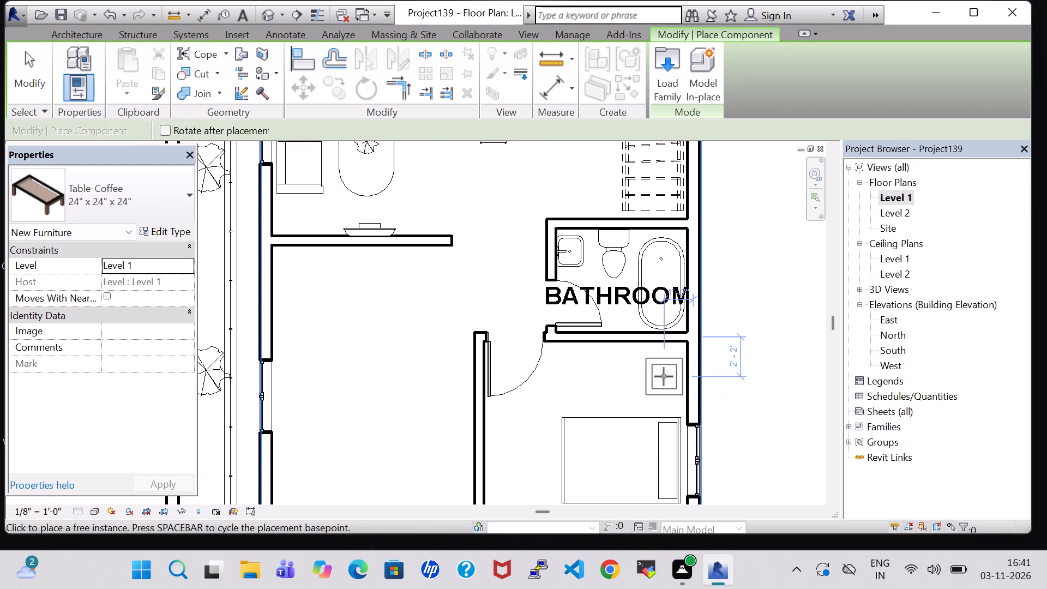
click(664, 376)
key(Escape)
key(Escape)
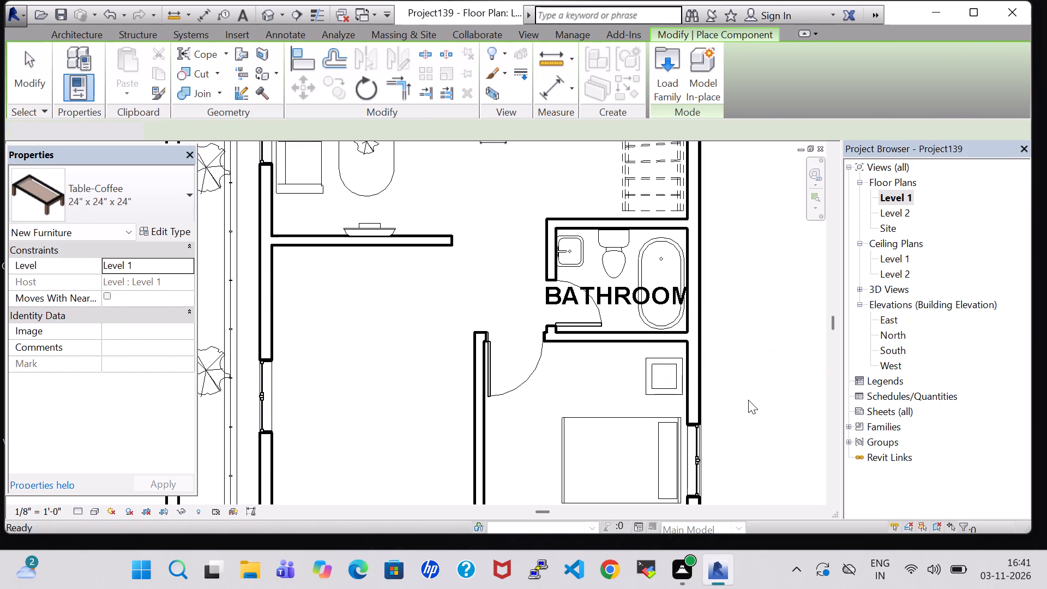
Place a Table-End 24" x 24" like the northwest bedroom's one just south of the southeast room's bed, aligned with its coffee table.
scroll(745, 399, down, 7)
middle_drag(745, 399, 727, 321)
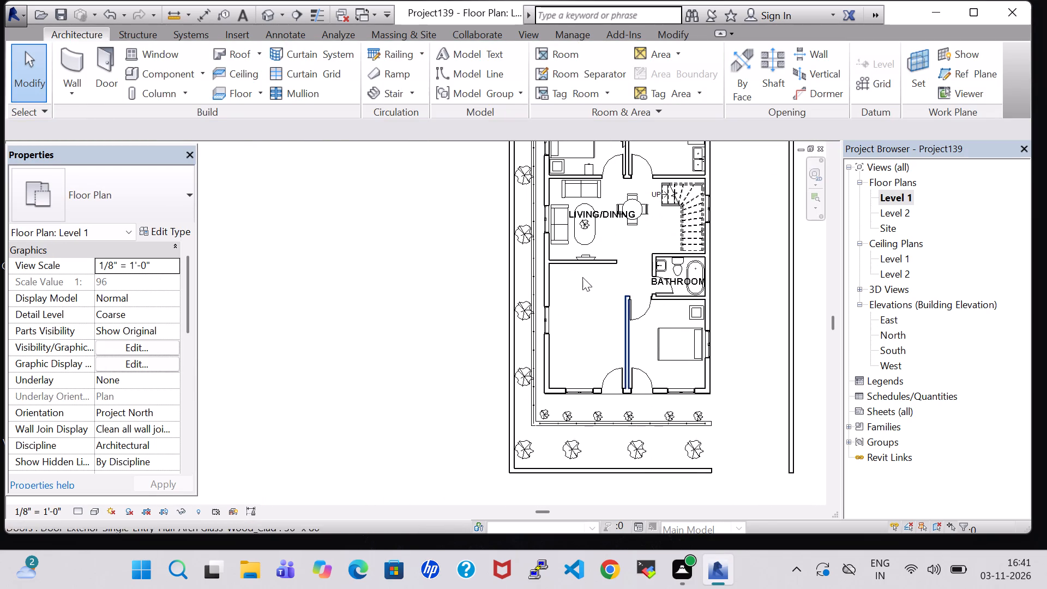
middle_drag(593, 205, 619, 338)
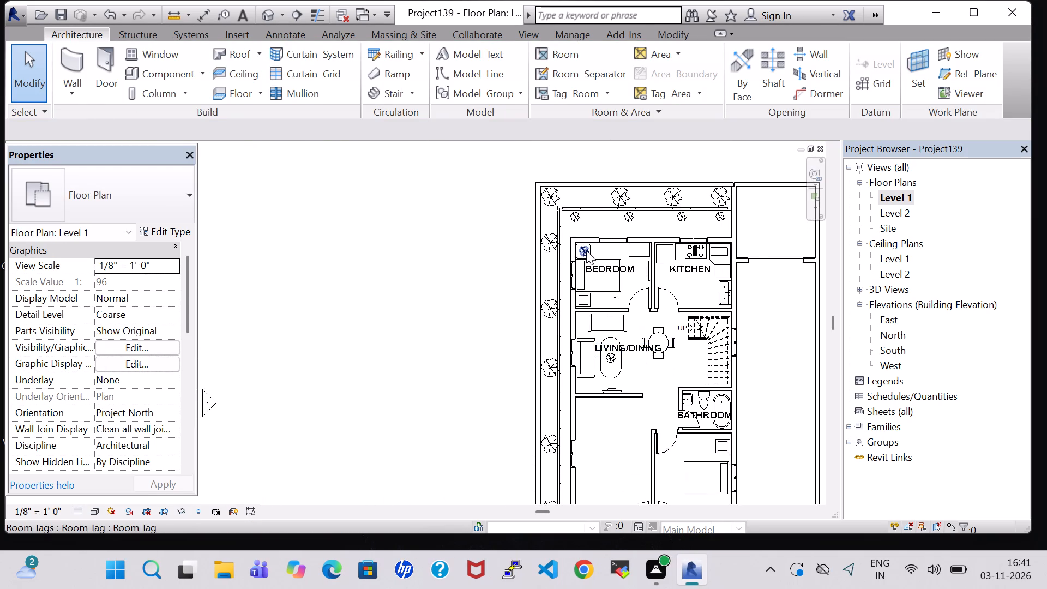
scroll(586, 250, up, 8)
click(599, 241)
right_click(599, 241)
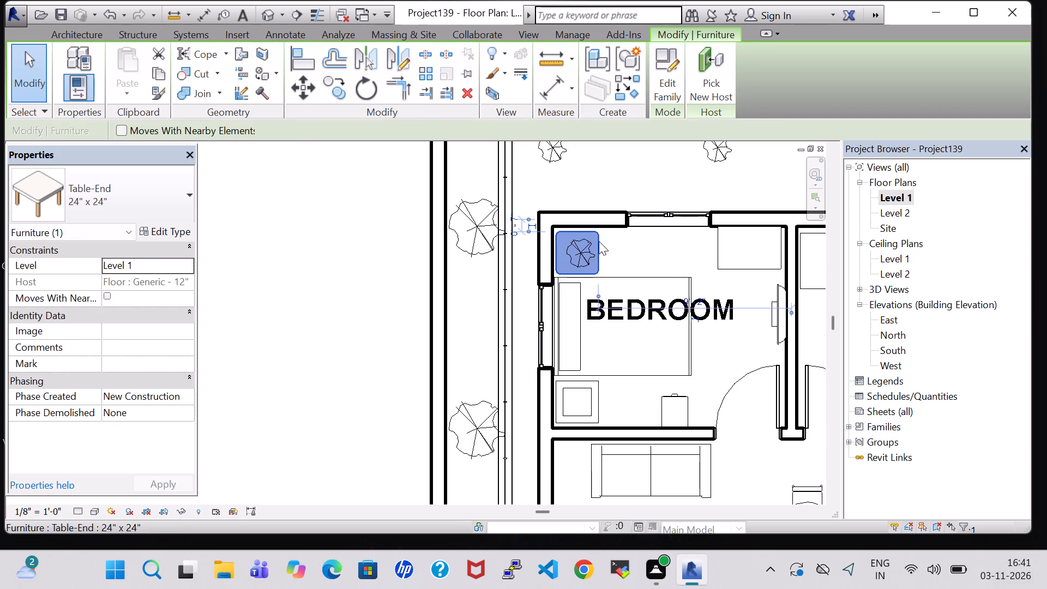
click(668, 293)
middle_drag(748, 427, 658, 258)
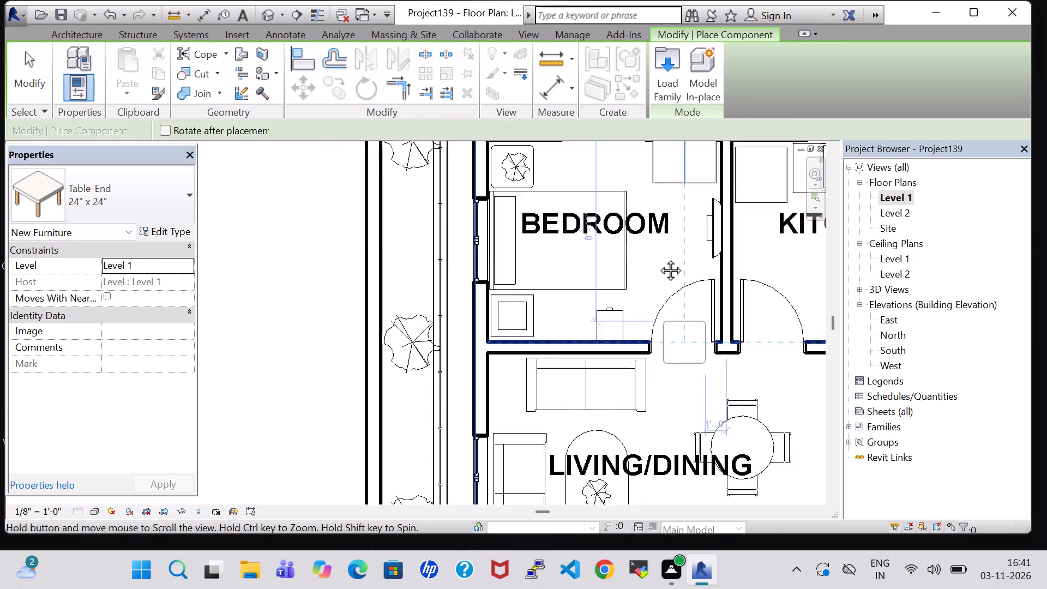
middle_drag(658, 258, 650, 232)
scroll(725, 386, down, 5)
middle_drag(724, 430, 660, 190)
scroll(724, 430, up, 1)
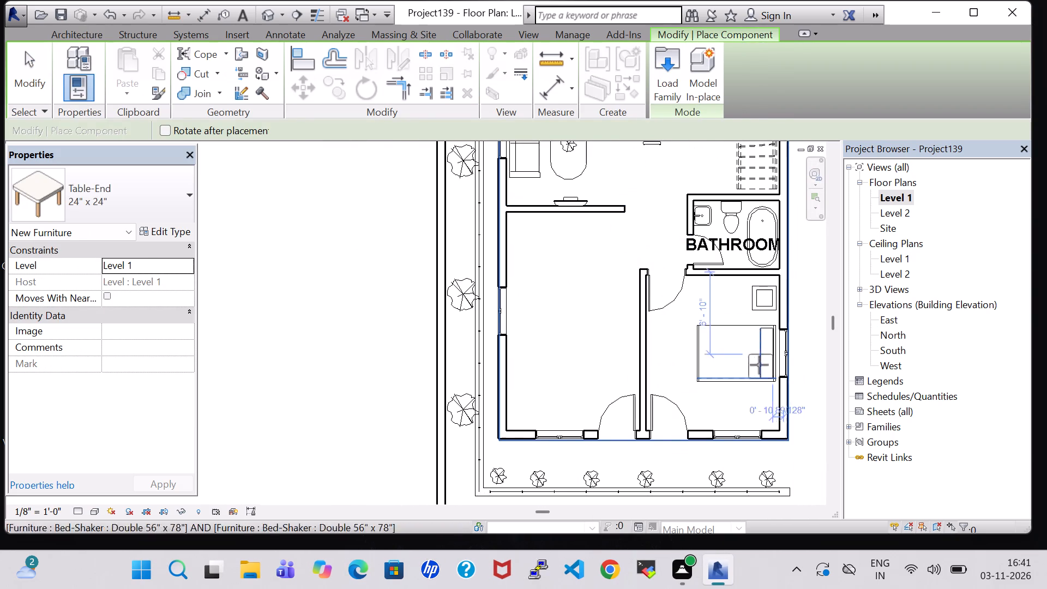
scroll(761, 405, up, 6)
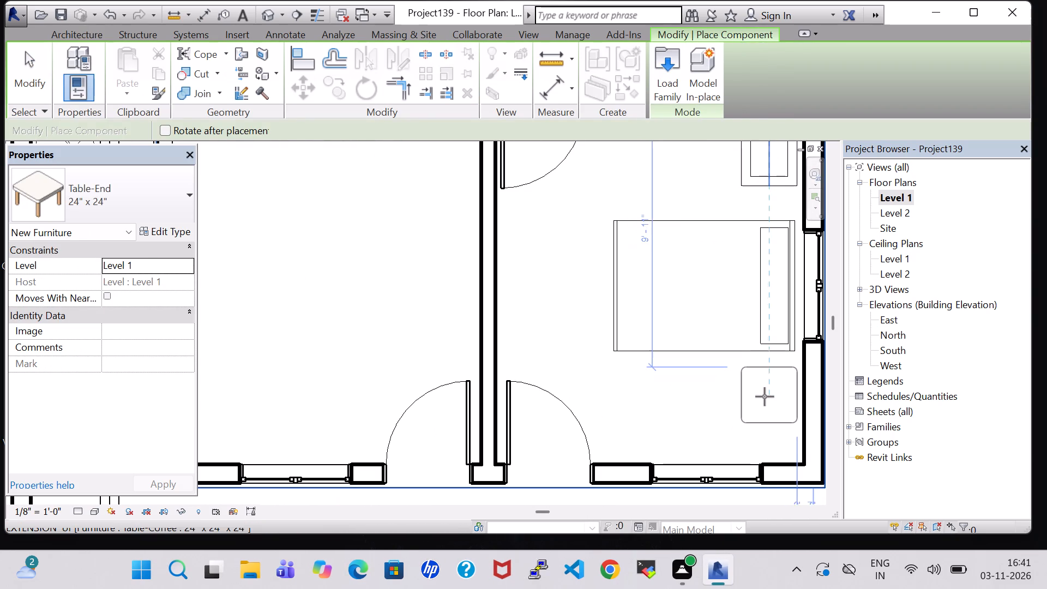
click(765, 396)
key(Escape)
key(Escape)
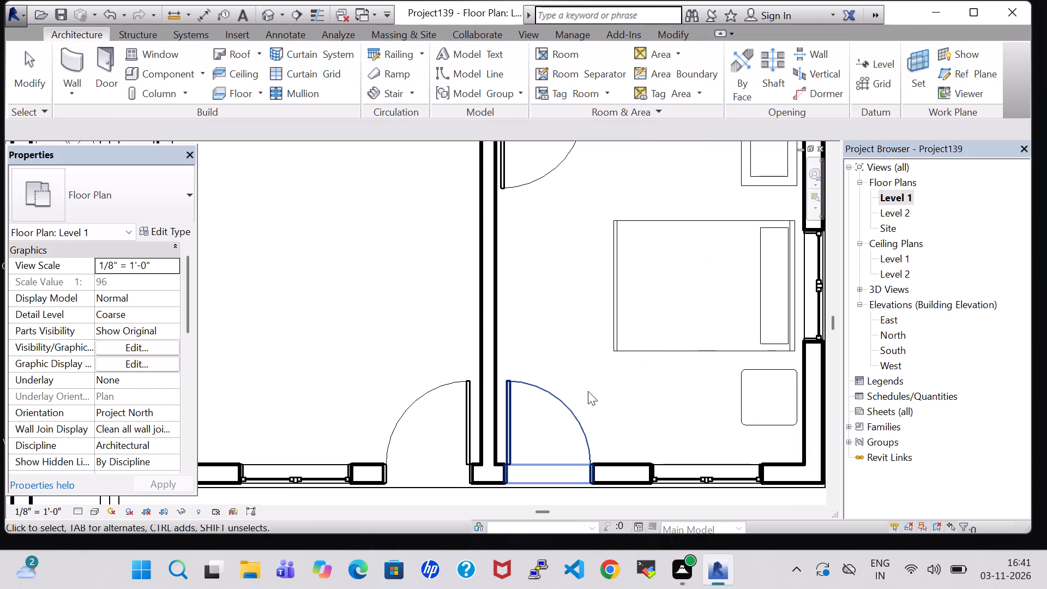
Delete the exterior door in the south wall of the southeast room.
click(556, 398)
key(Delete)
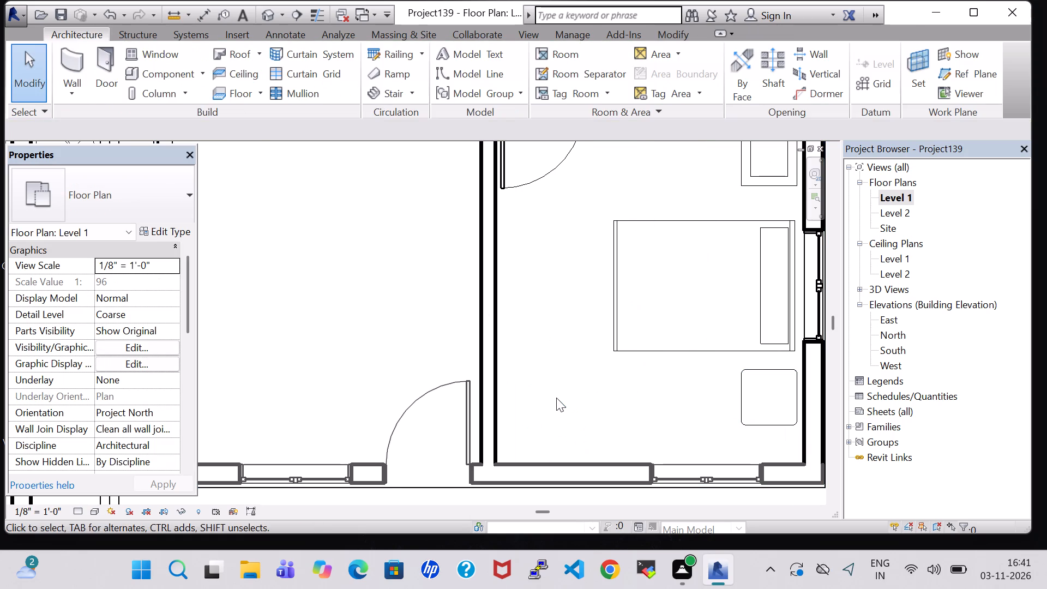
Nudge the end table beside the southeast room's bed about 0' 7" south, away from the bed.
click(738, 413)
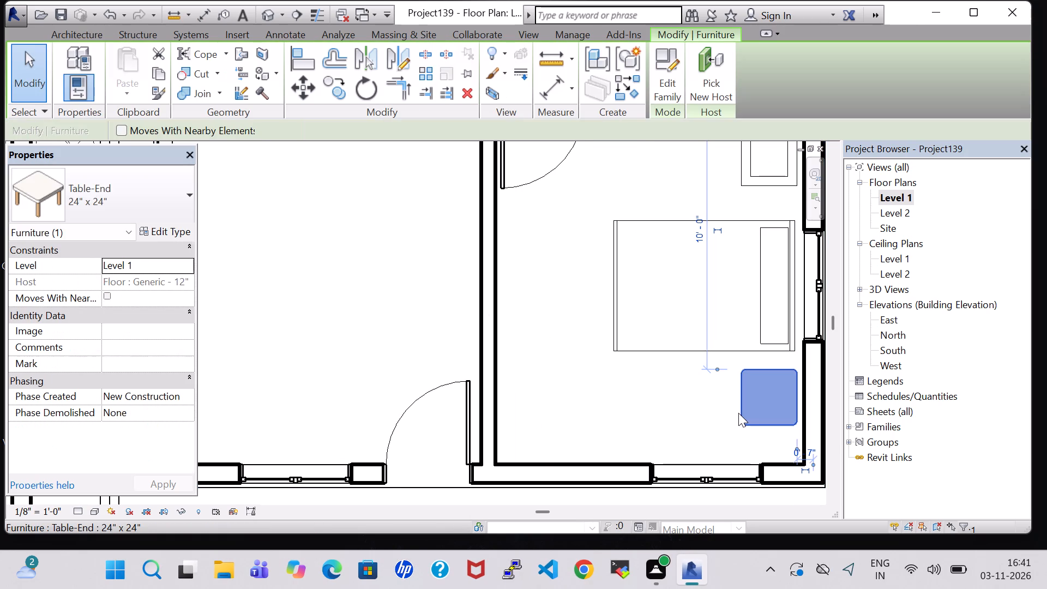
key(Down)
key(Down)
key(Down)
key(Down)
key(Down)
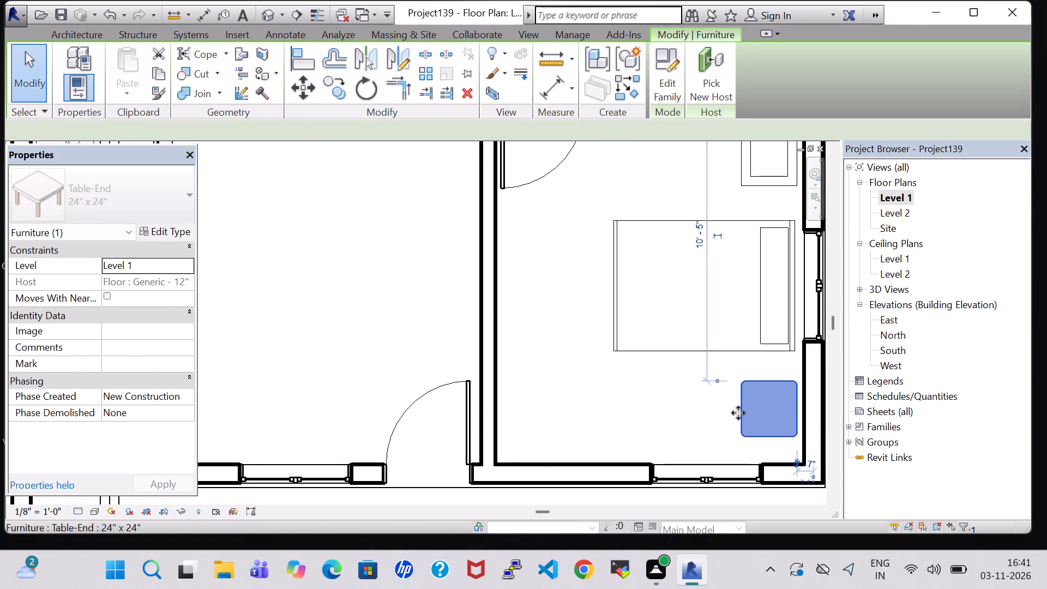
key(Down)
key(Down)
Nudge the southeast room's bed south to about 3' 7" from the south wall, and slightly east toward the window wall.
click(733, 344)
key(Down)
key(Down)
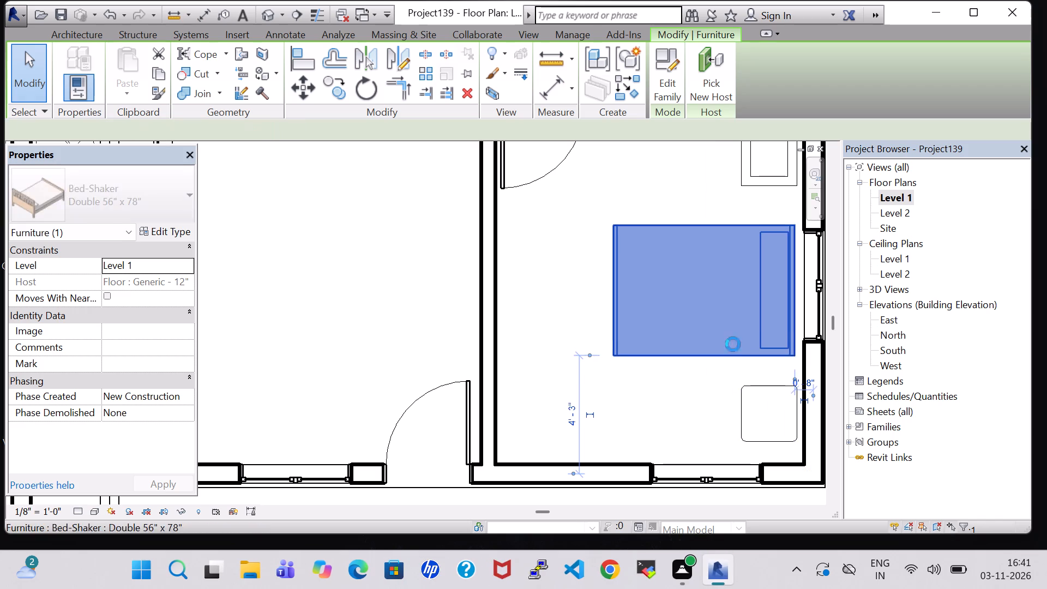
key(Down)
key(Down)
key(Down)
key(Down)
key(Down)
key(Down)
key(Down)
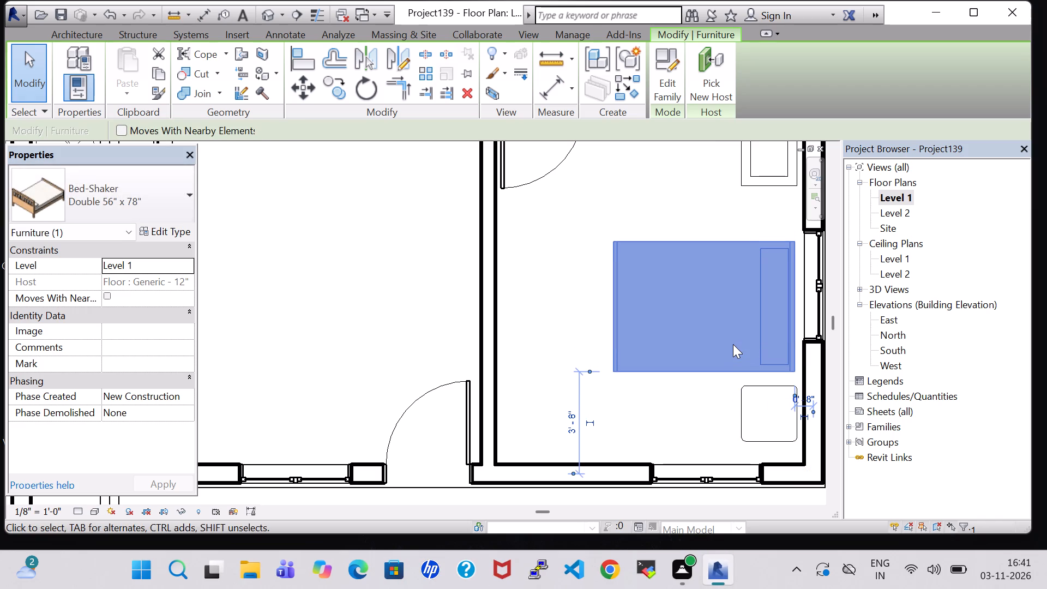
key(Down)
key(Right)
key(Right)
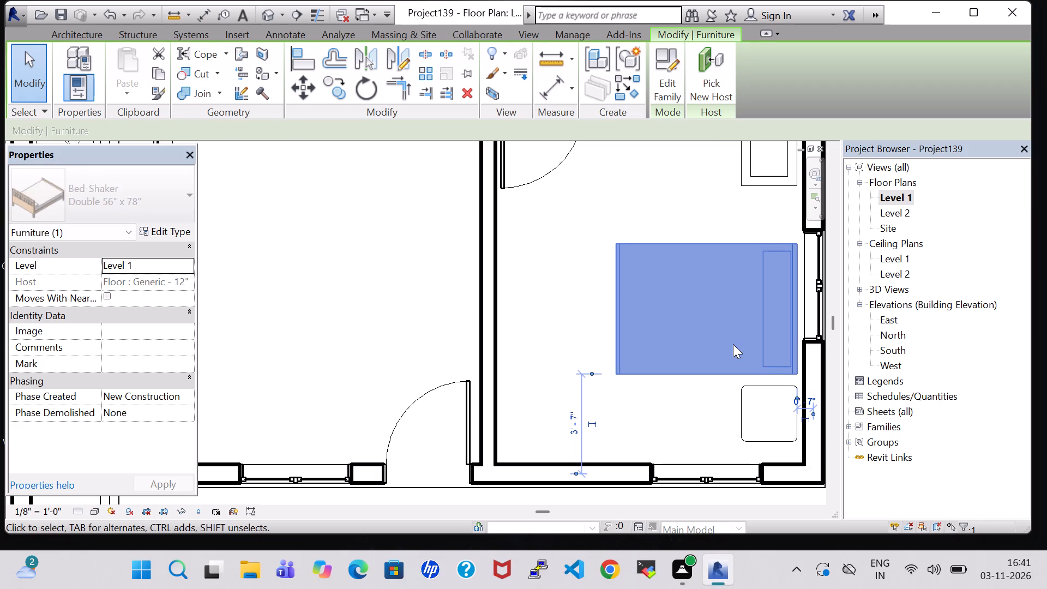
key(Right)
Nudge the coffee table north of the southeast room's bed south until it sits close beside the bed.
click(761, 214)
click(776, 177)
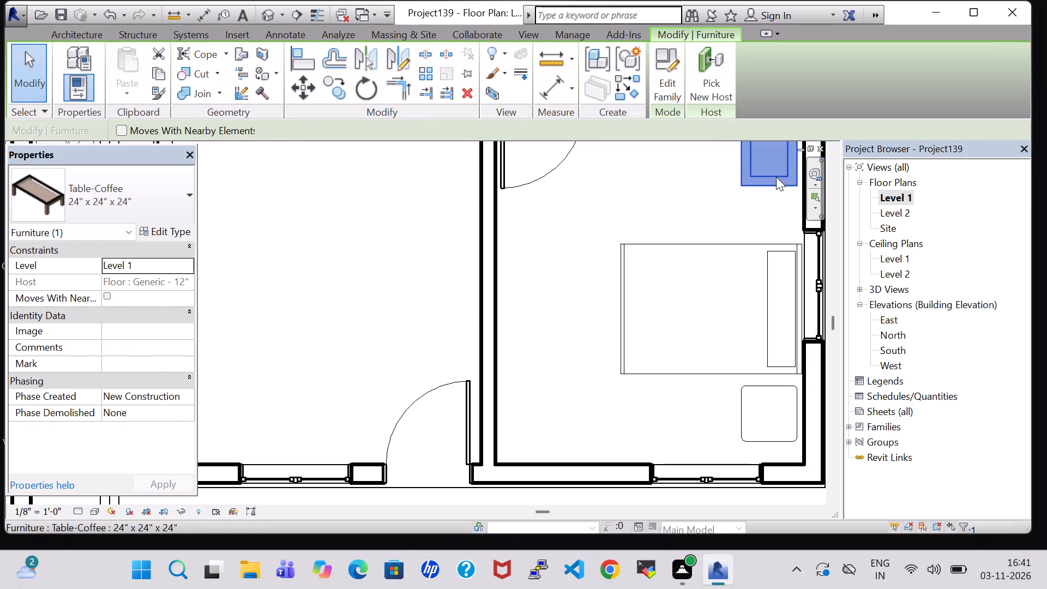
key(Down)
key(Down)
key(Down)
key(Down)
key(Down)
key(Down)
key(Down)
key(Down)
key(Down)
key(Down)
key(Down)
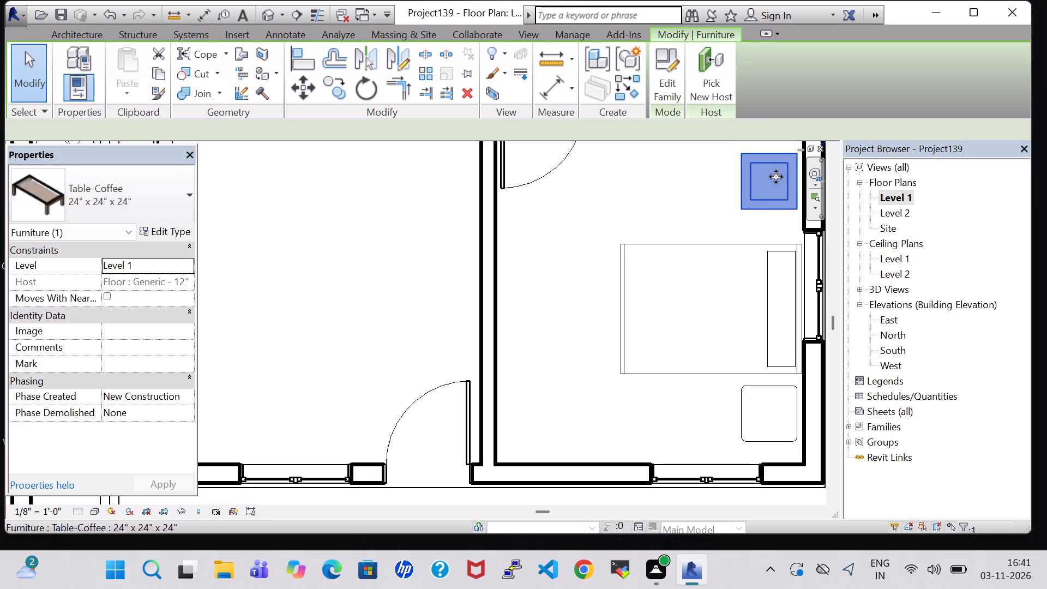
key(Down)
key(Down)
key(Down)
key(Down)
key(Down)
key(Down)
key(Down)
key(Down)
key(Down)
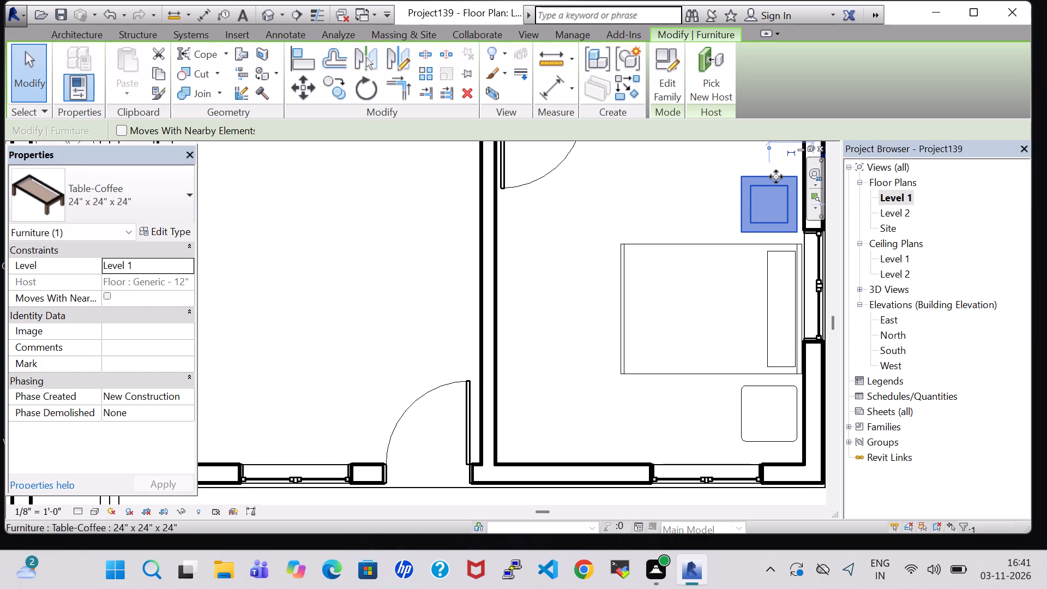
click(552, 222)
Place a Cabinet-File 2 Drawer 15" x 18" in the southeast room against the bathroom's south wall, about 5' 2" from the east wall.
scroll(553, 223, down, 4)
middle_drag(586, 214, 567, 318)
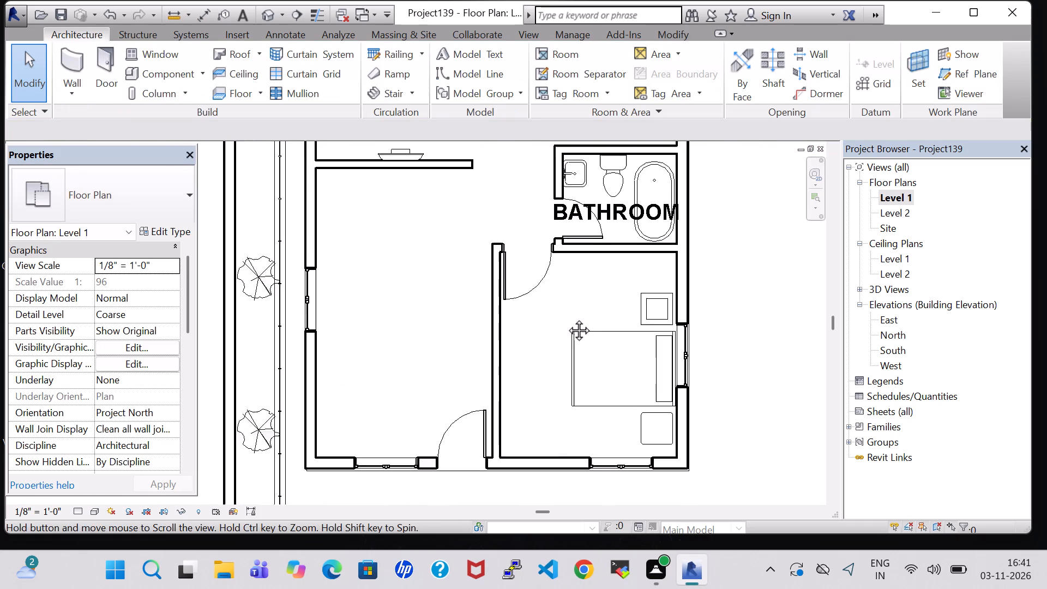
middle_drag(567, 318, 567, 326)
scroll(567, 326, down, 4)
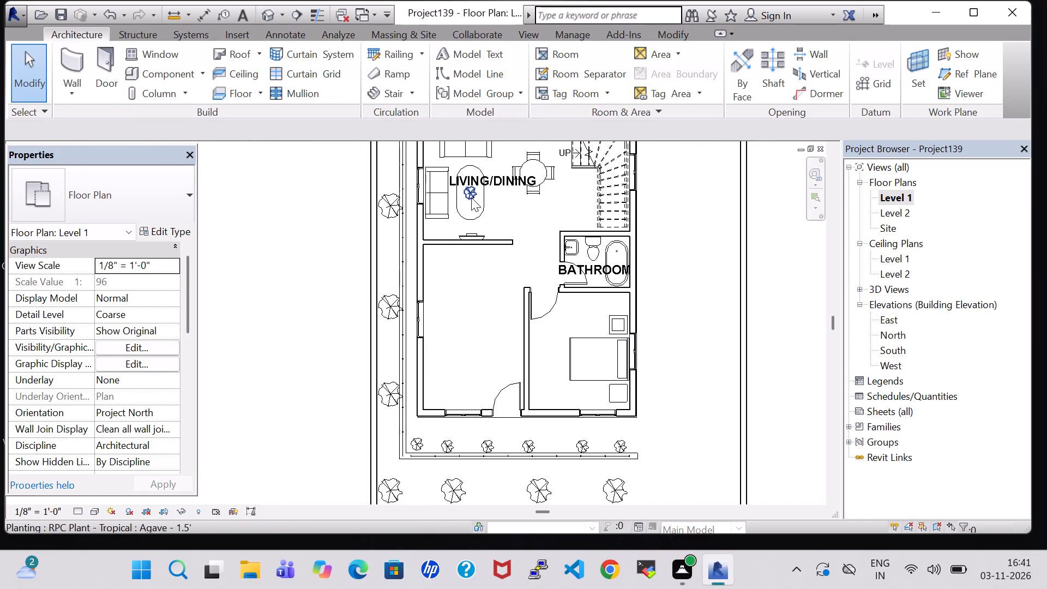
middle_drag(531, 242, 551, 305)
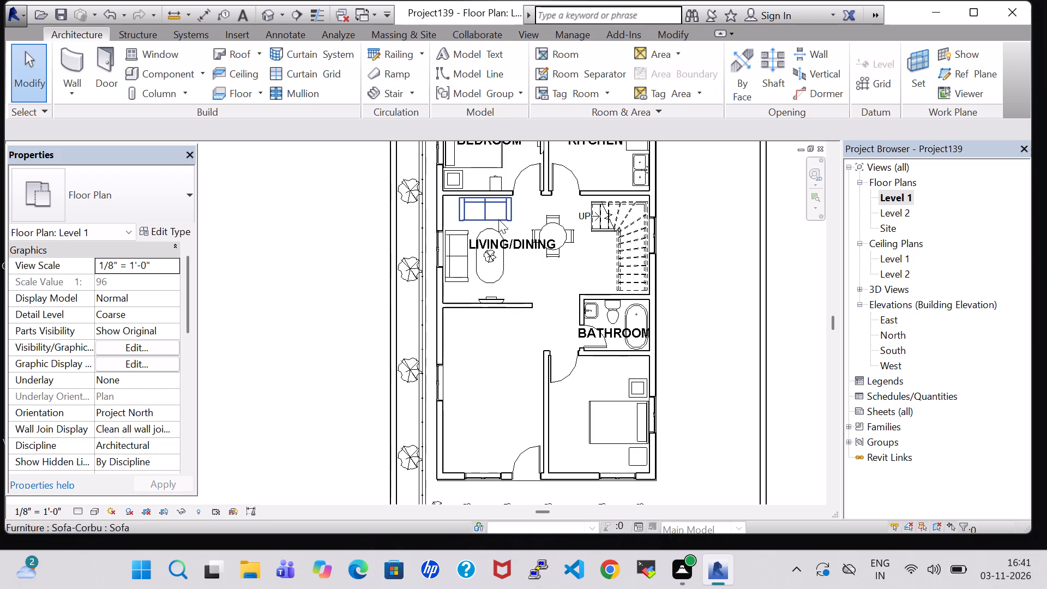
click(496, 178)
right_click(496, 178)
click(605, 292)
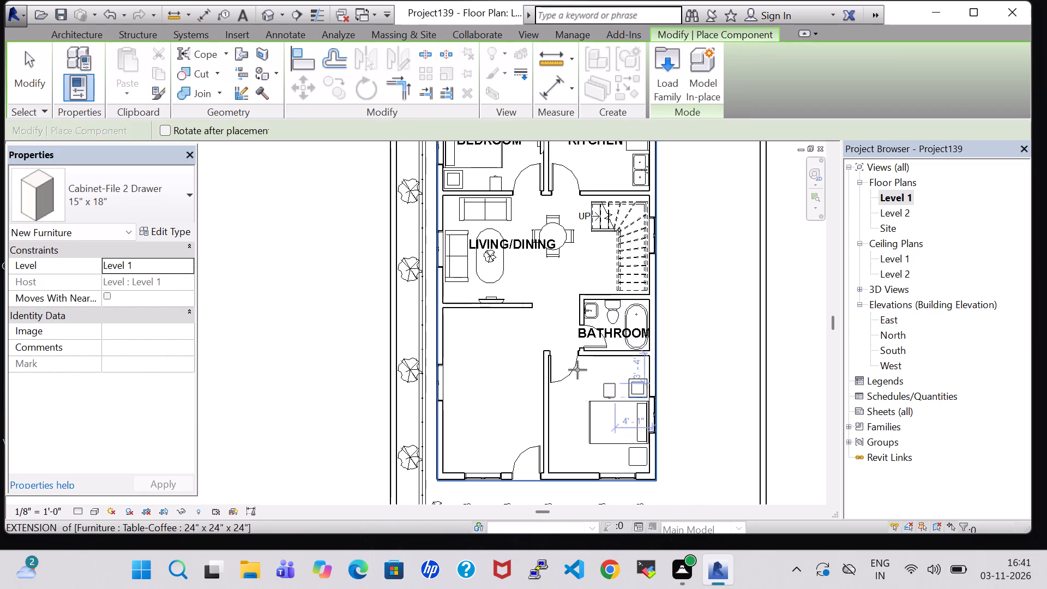
scroll(599, 386, up, 7)
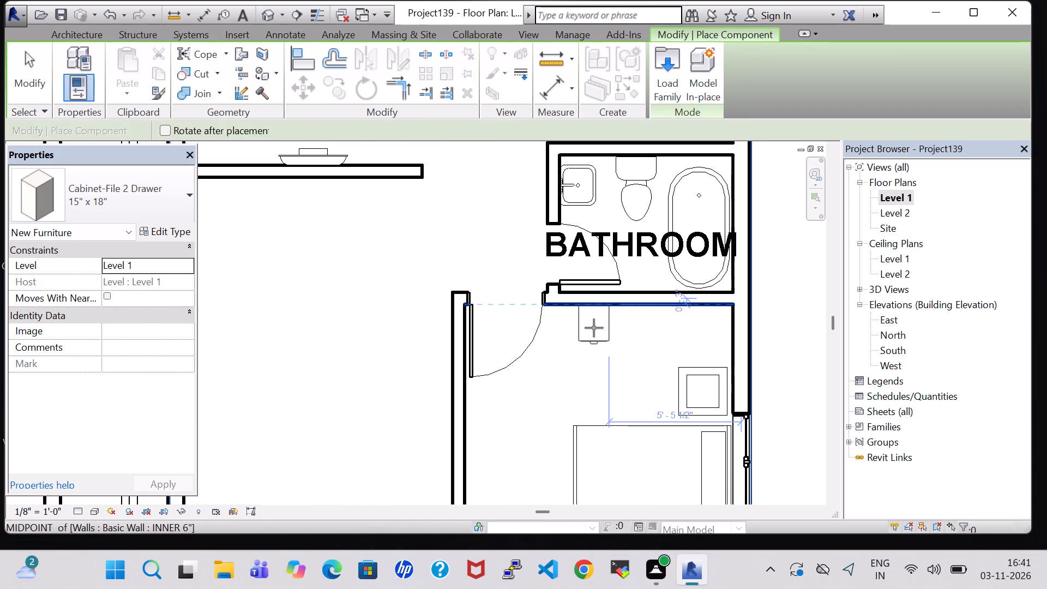
click(601, 329)
key(Escape)
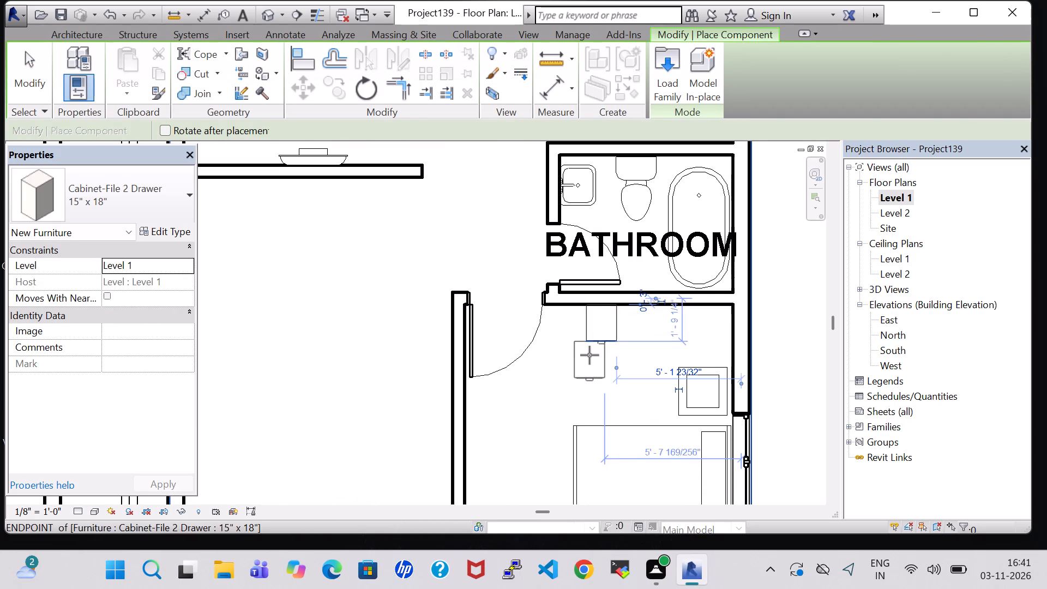
key(Escape)
Place a Mirror-Ellipse 24" x 48" like the bathroom's one on the wall behind the southeast room's file cabinet, centered on the cabinet.
scroll(565, 326, down, 2)
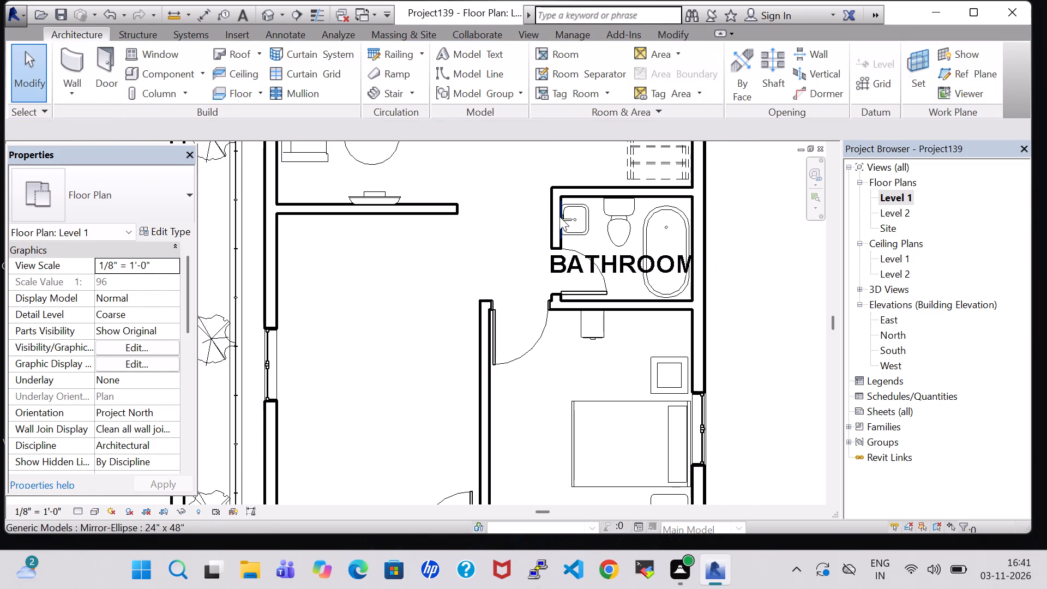
click(561, 218)
right_click(561, 218)
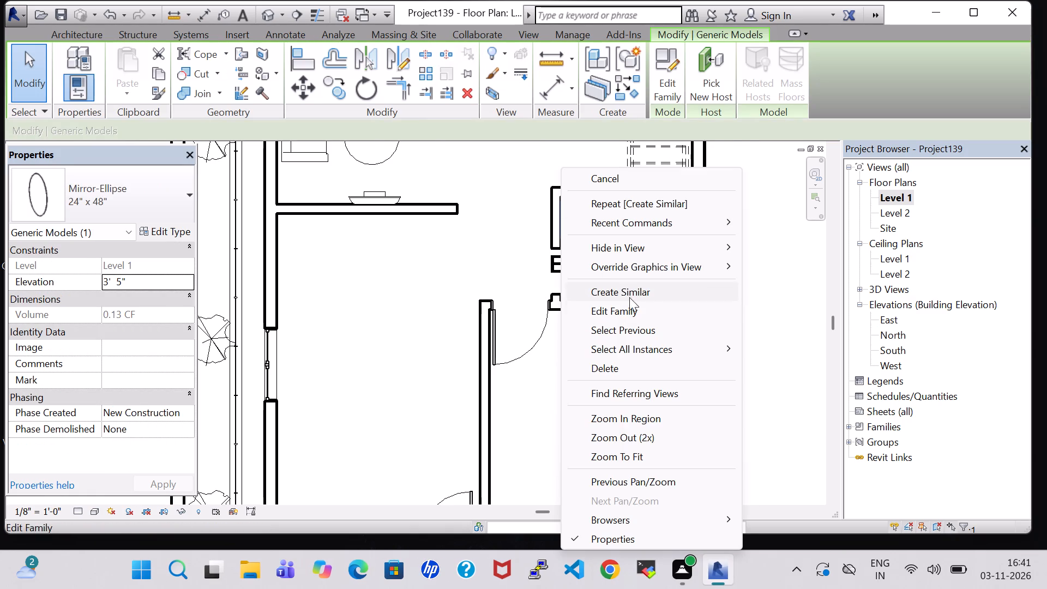
click(627, 294)
scroll(555, 332, up, 7)
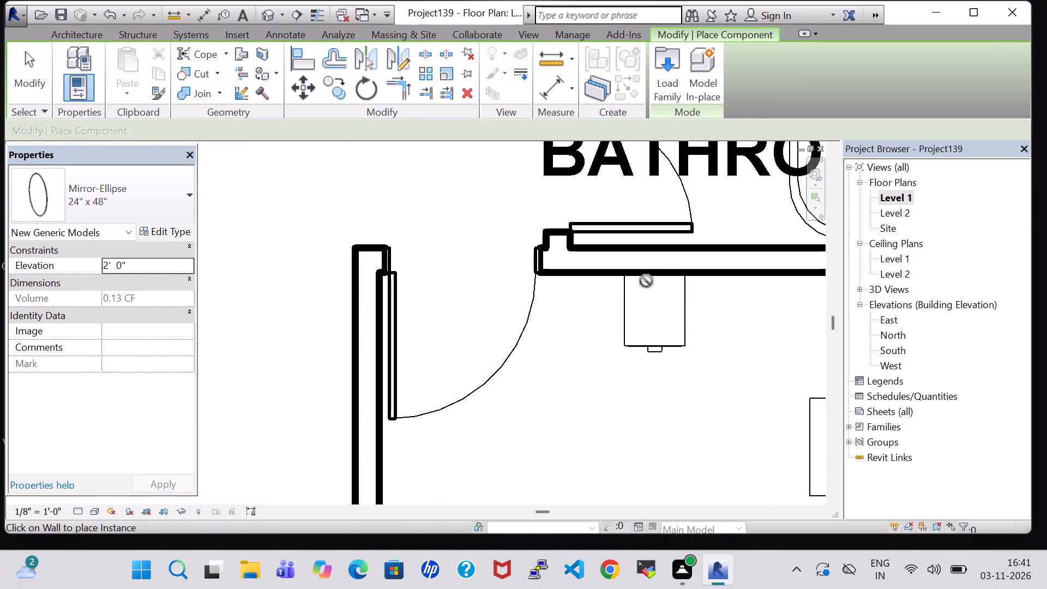
click(654, 278)
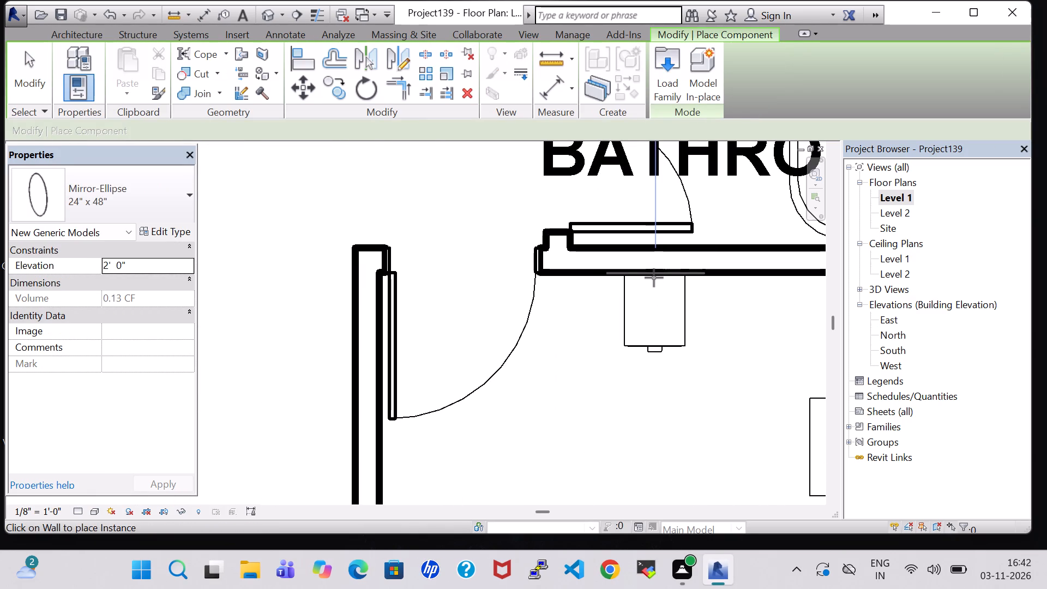
key(Escape)
key(Escape)
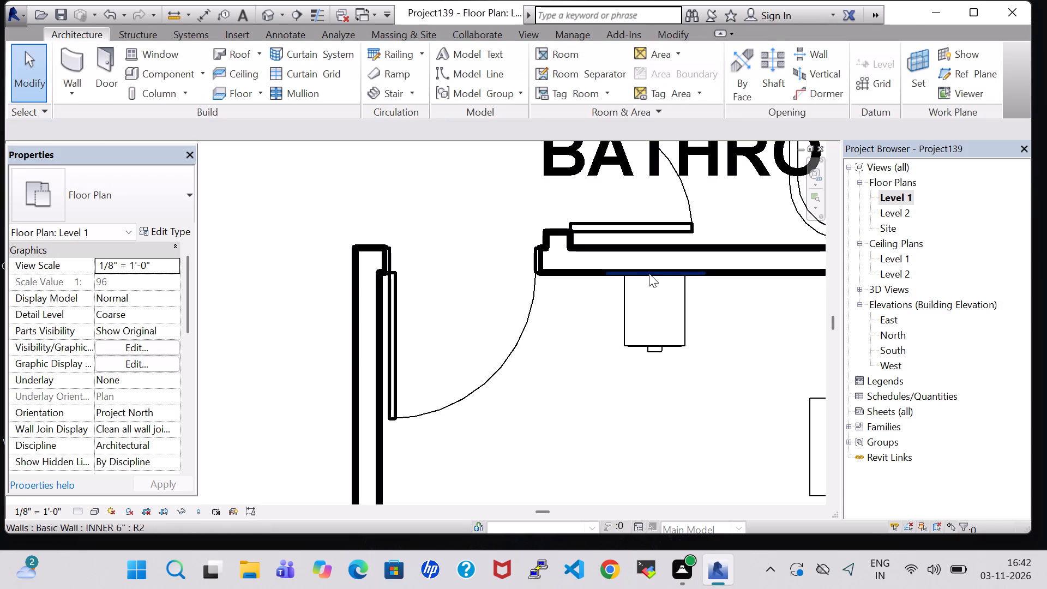
Set the elevation of the elliptical mirror behind the southeast room's file cabinet to 3' 0".
click(649, 272)
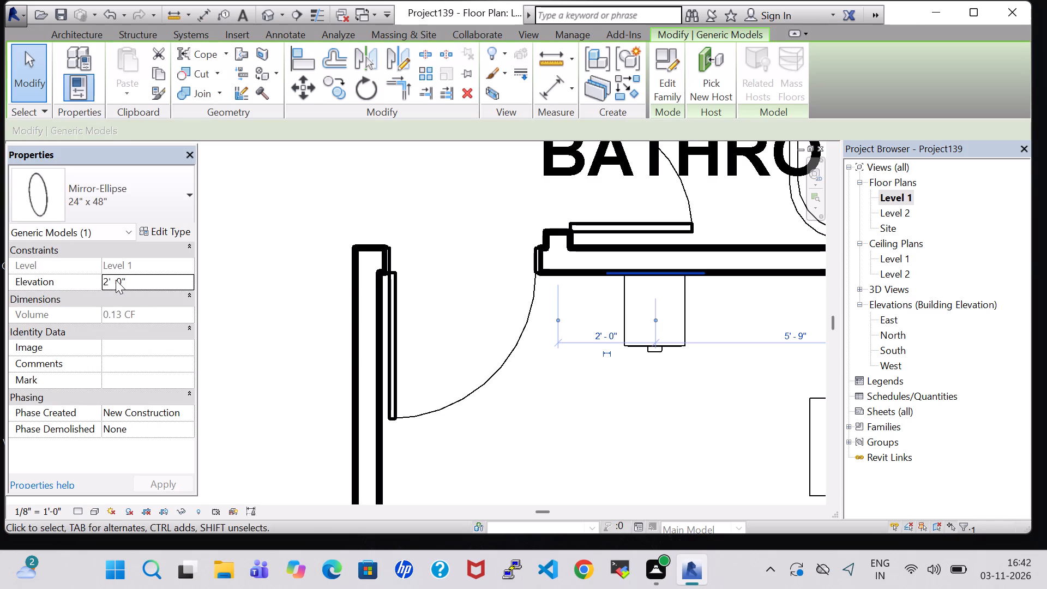
click(107, 278)
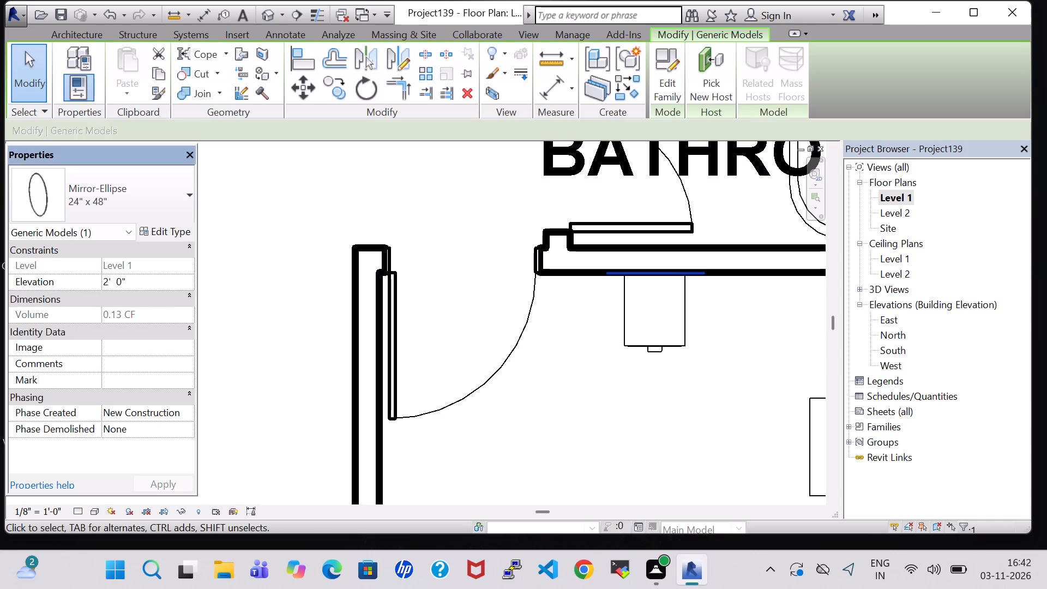
key(BackSpace)
key(3)
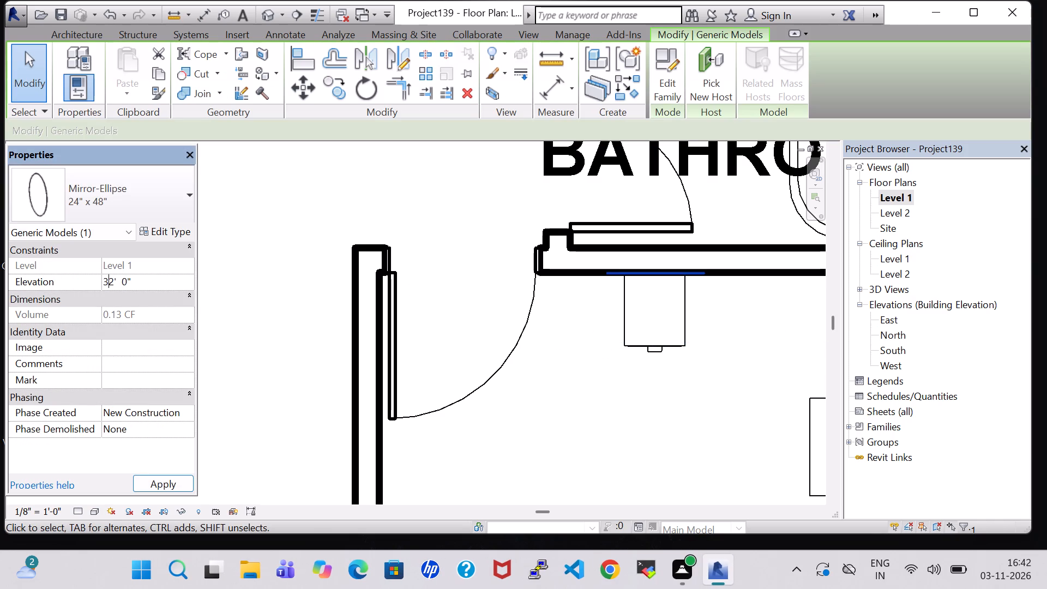
key(Right)
key(BackSpace)
click(178, 483)
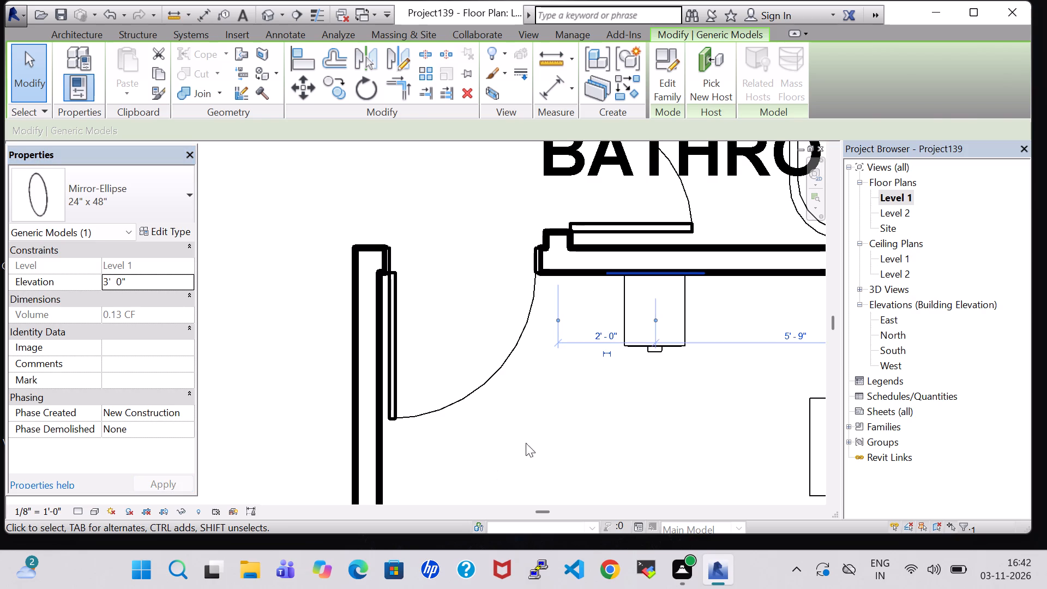
click(648, 421)
Place a Dresser 48" x 72" x 24" like the bedroom's in the southeast room's southwest corner, against the south wall, and nudge it slightly east.
scroll(648, 421, down, 4)
middle_drag(648, 421, 655, 304)
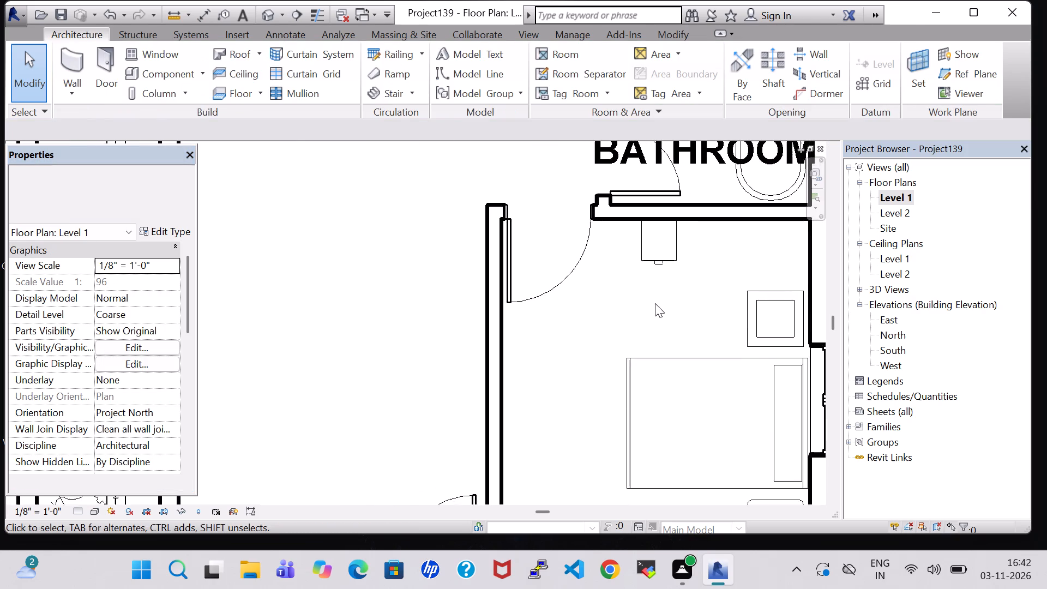
scroll(653, 306, down, 3)
middle_drag(652, 306, 655, 357)
scroll(653, 348, down, 2)
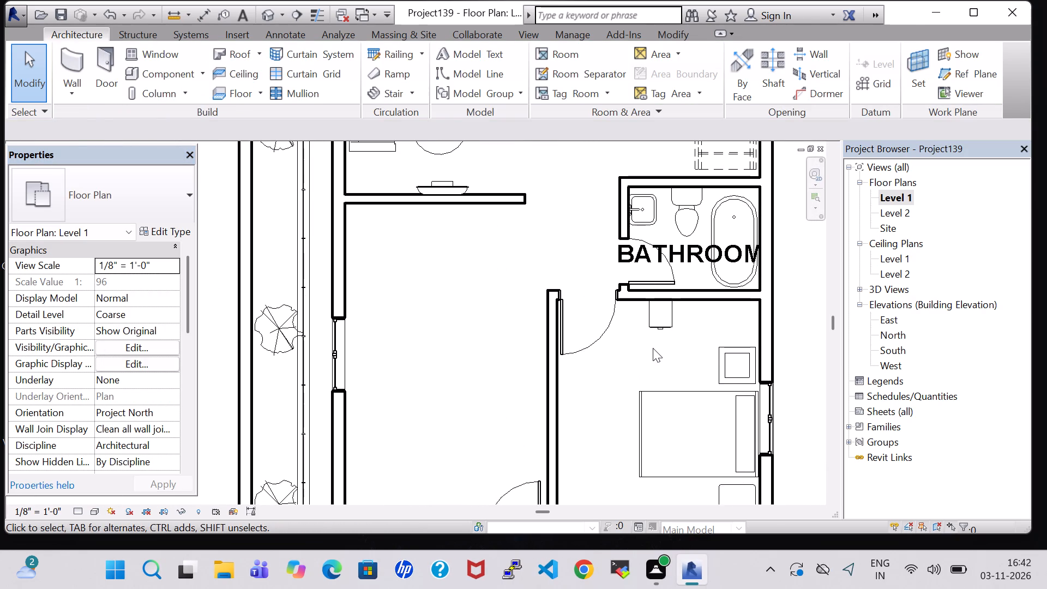
scroll(653, 348, down, 4)
middle_drag(612, 282, 613, 423)
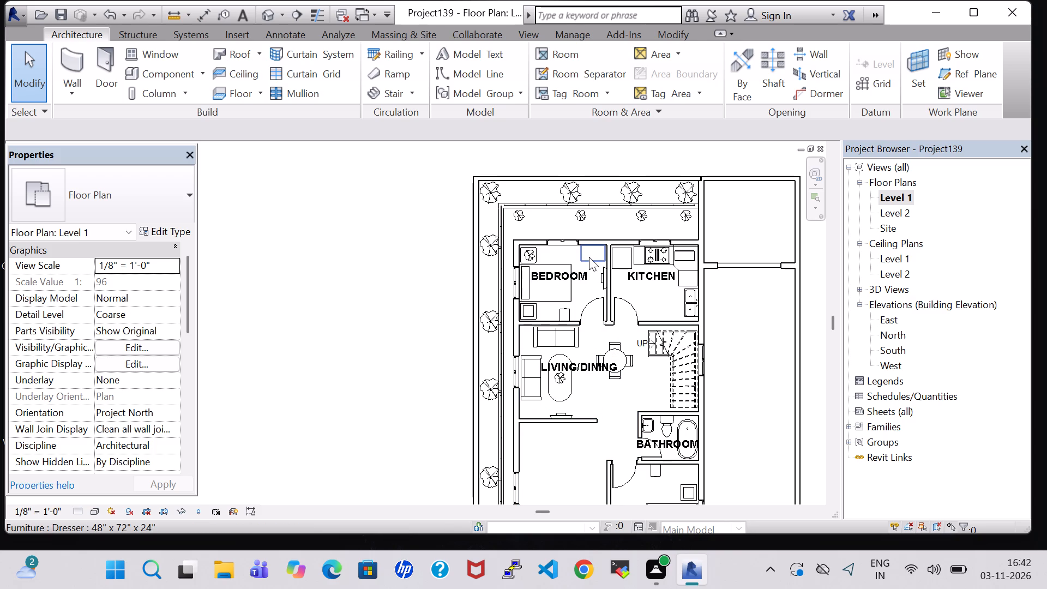
click(589, 257)
right_click(589, 257)
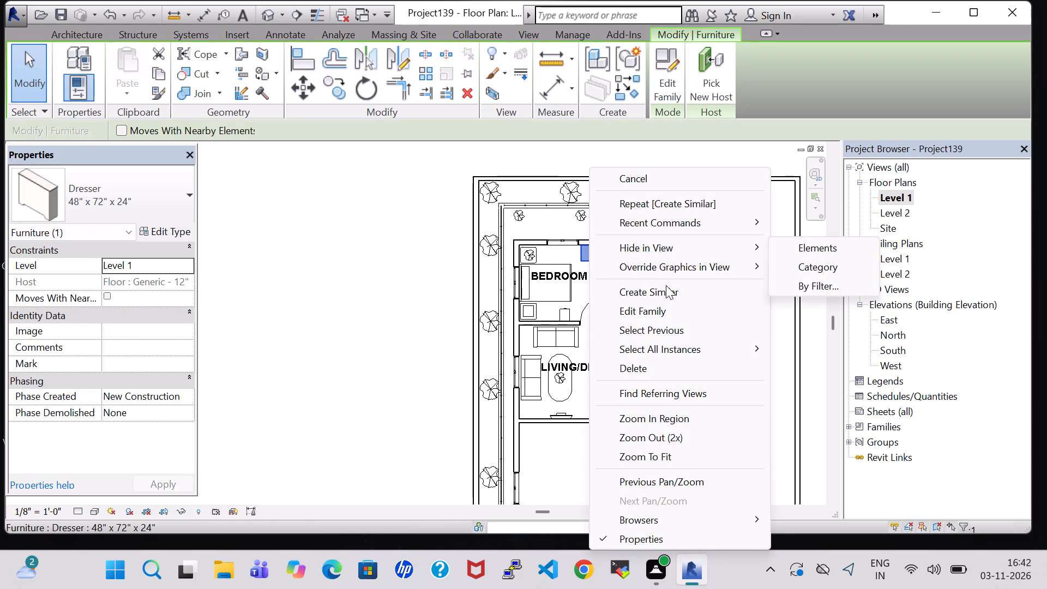
click(667, 291)
middle_drag(708, 414, 722, 237)
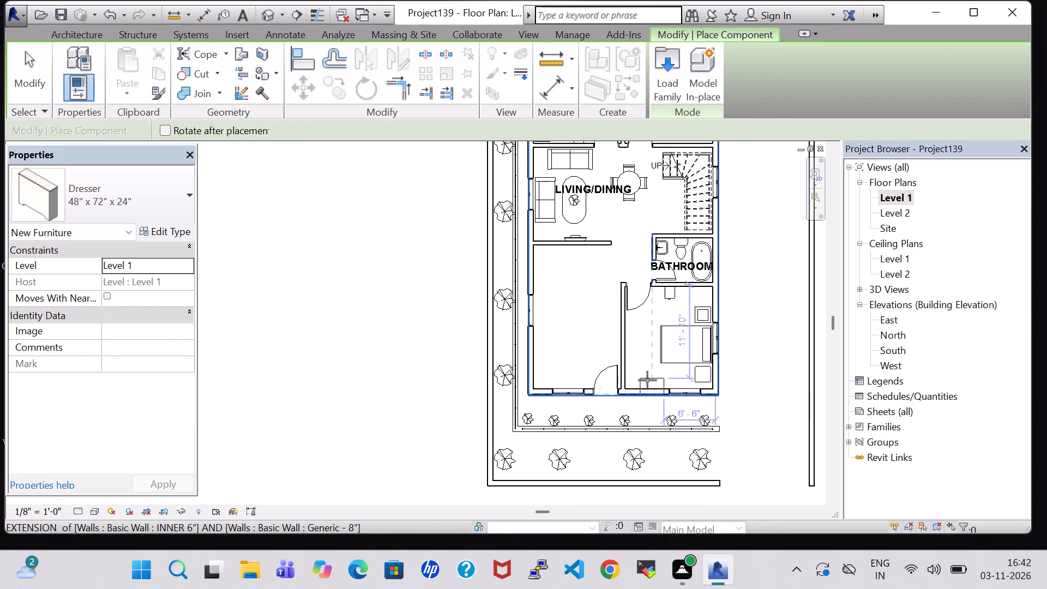
scroll(647, 380, up, 5)
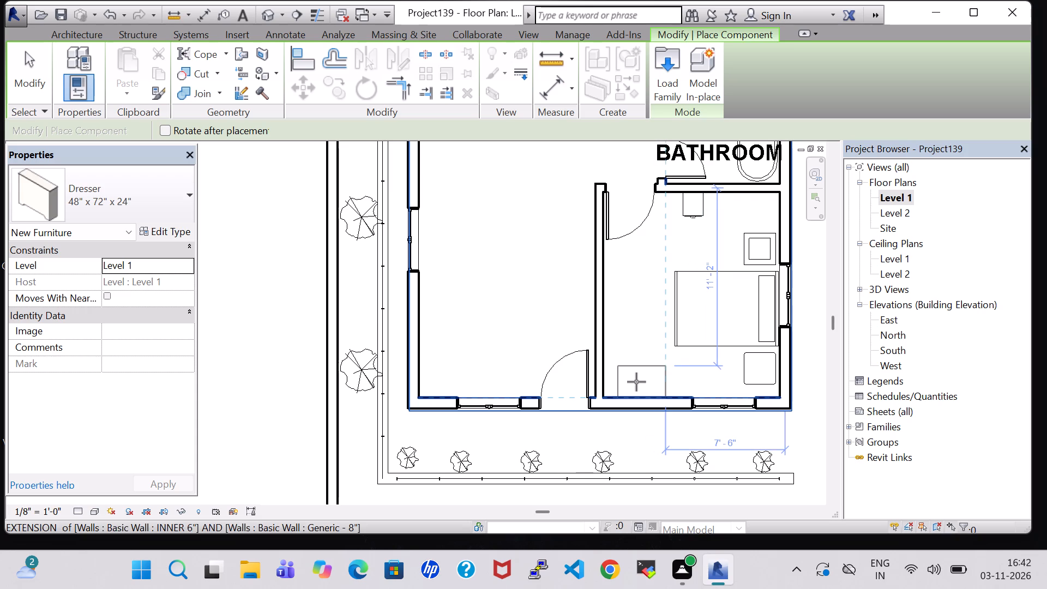
click(634, 382)
key(Escape)
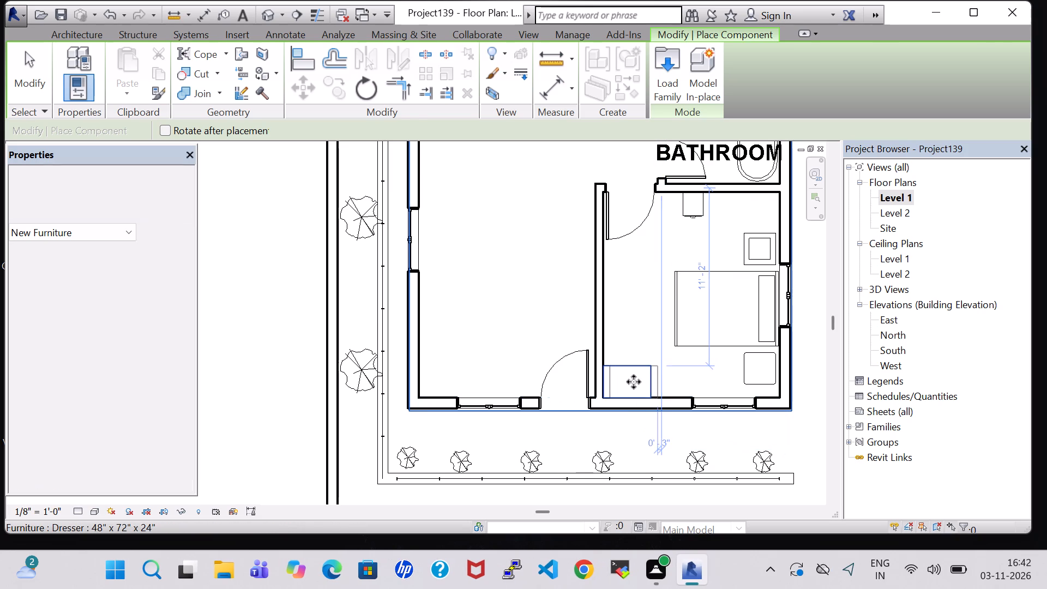
key(Escape)
click(627, 363)
key(Right)
key(Right)
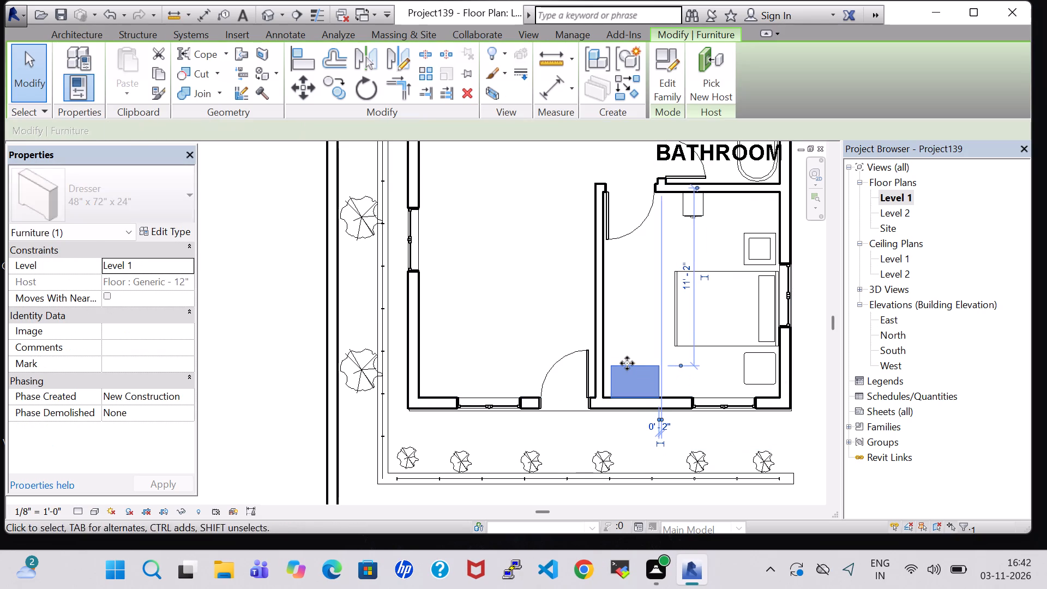
Duplicate the southeast room dresser's type under the suggested name, with width 4' 0" and height 6' 8".
click(156, 226)
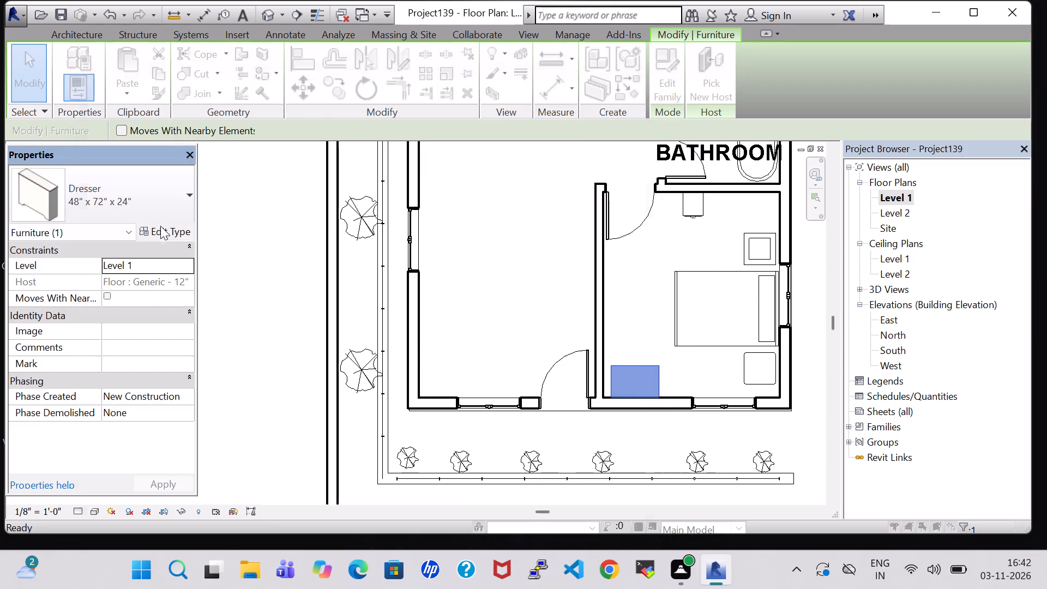
click(617, 118)
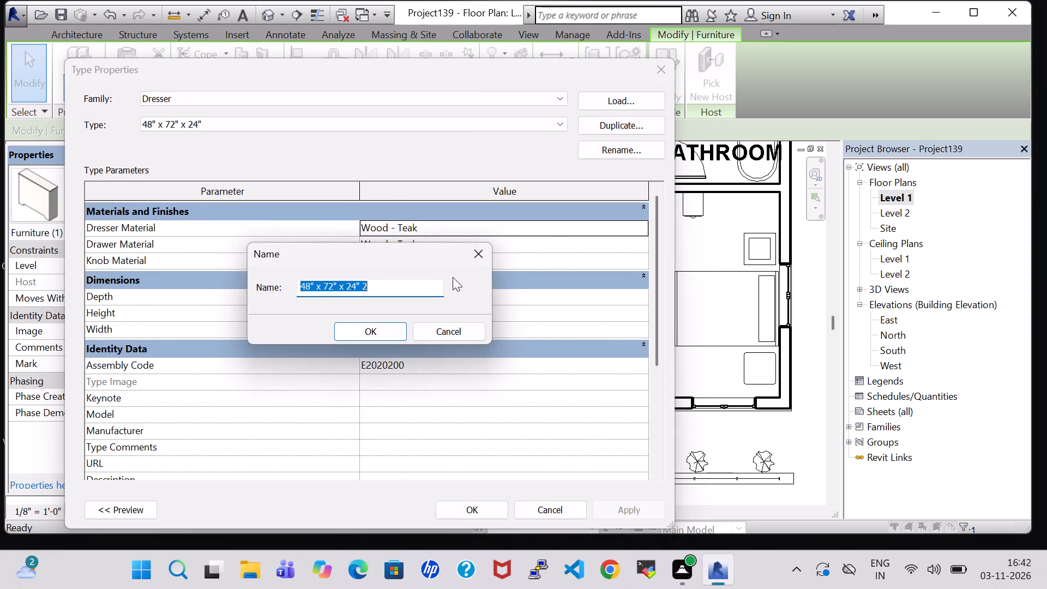
click(358, 330)
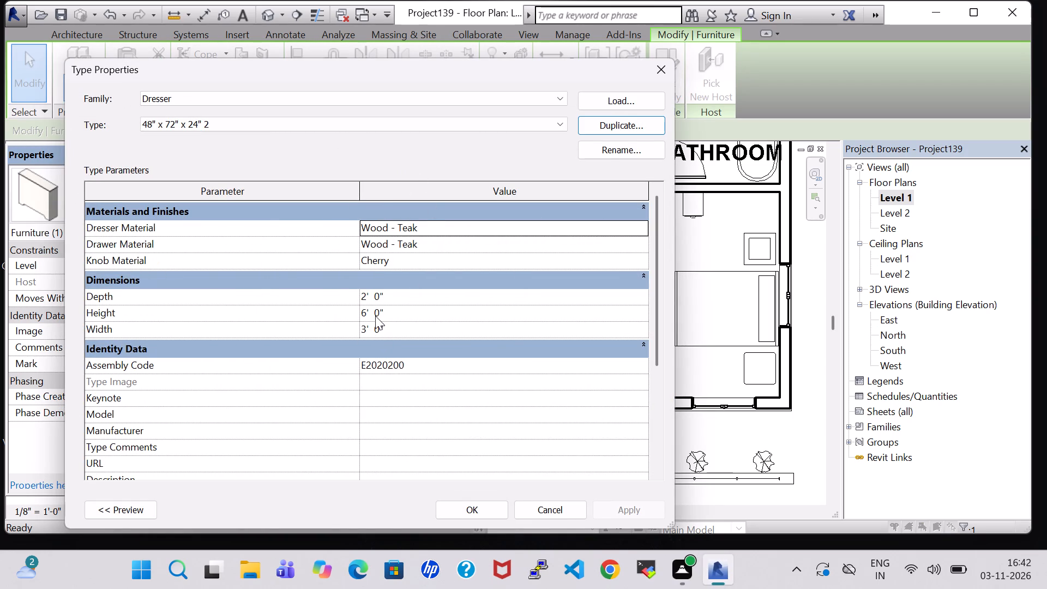
click(368, 333)
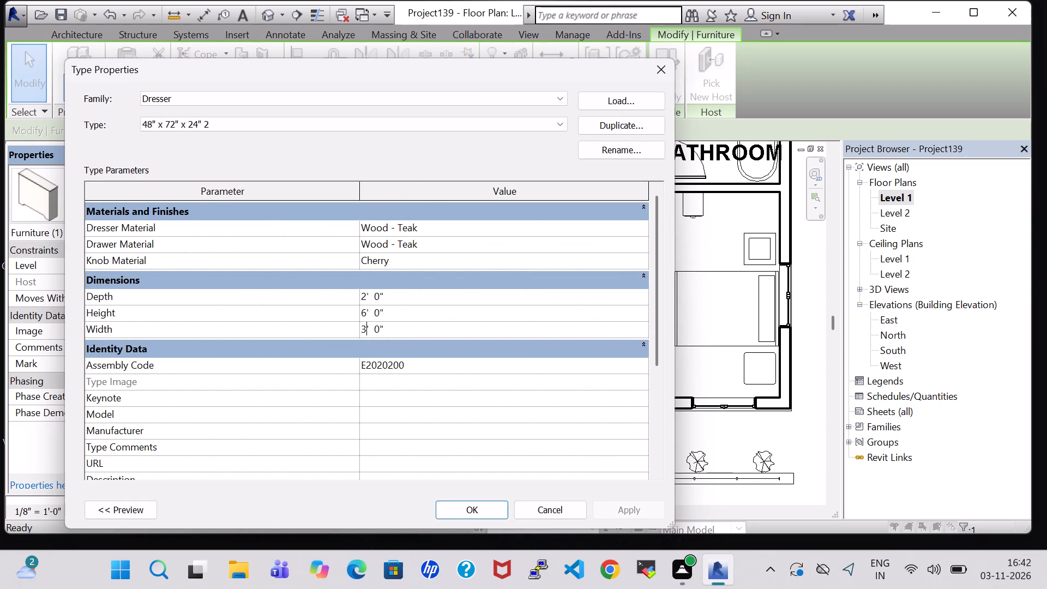
key(BackSpace)
key(4)
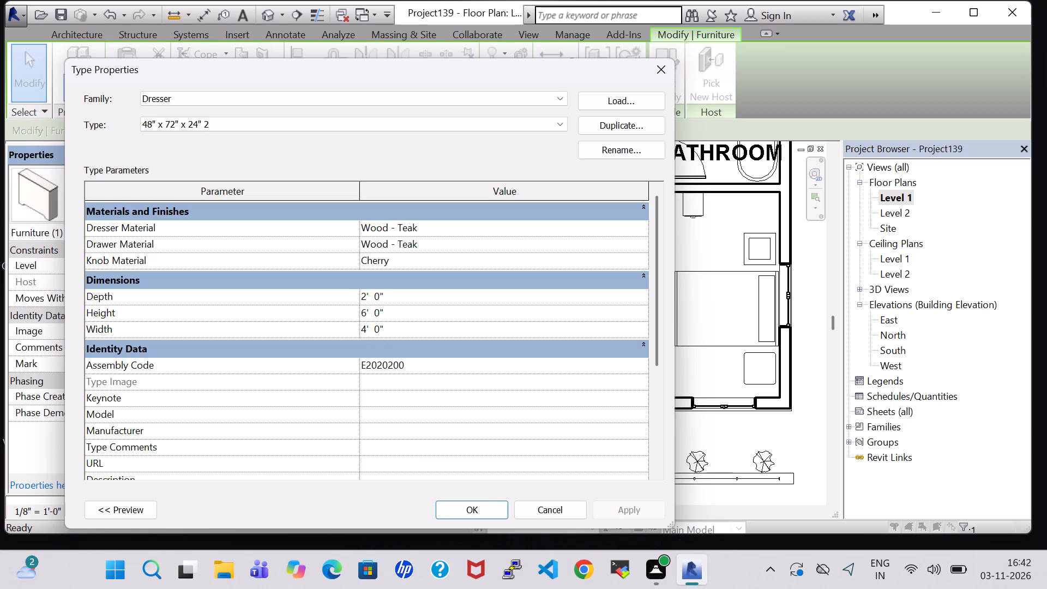
click(381, 315)
key(BackSpace)
key(8)
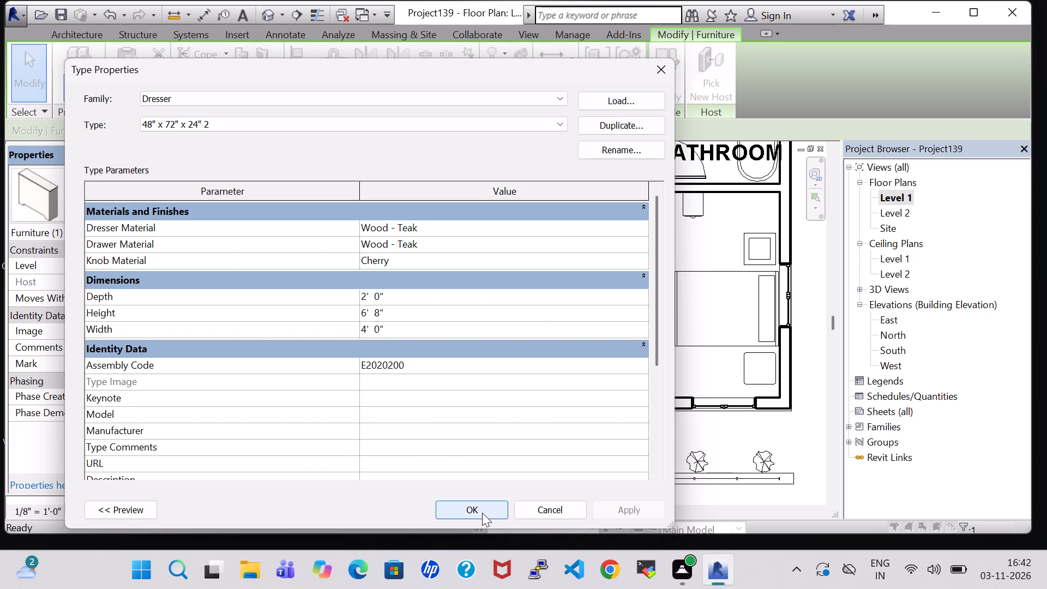
click(482, 513)
click(630, 318)
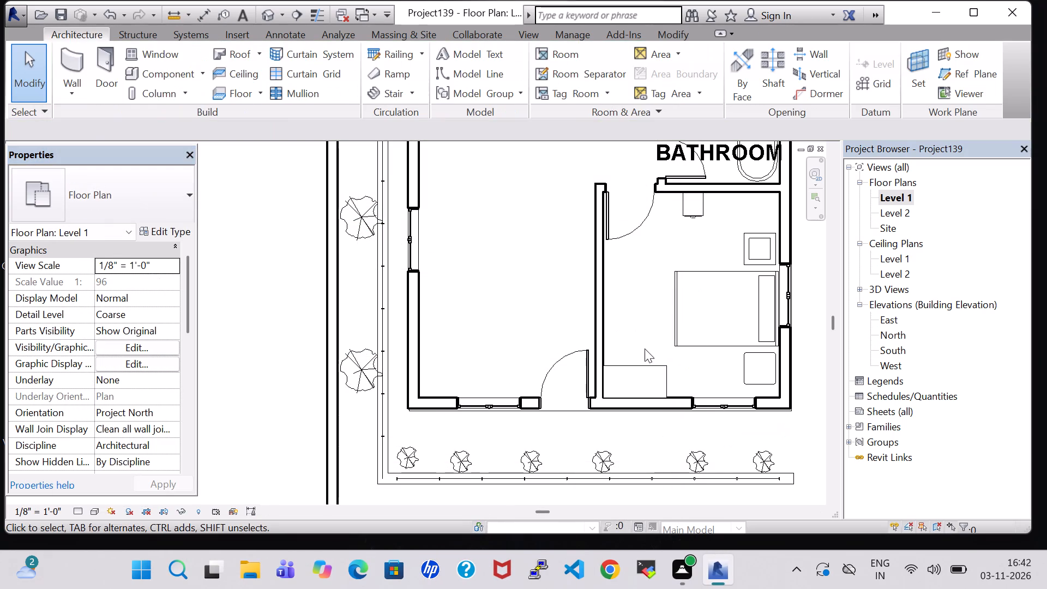
Nudge the widened dresser slightly east, leaving a small gap to the southeast room's west wall.
click(652, 366)
key(Right)
key(Right)
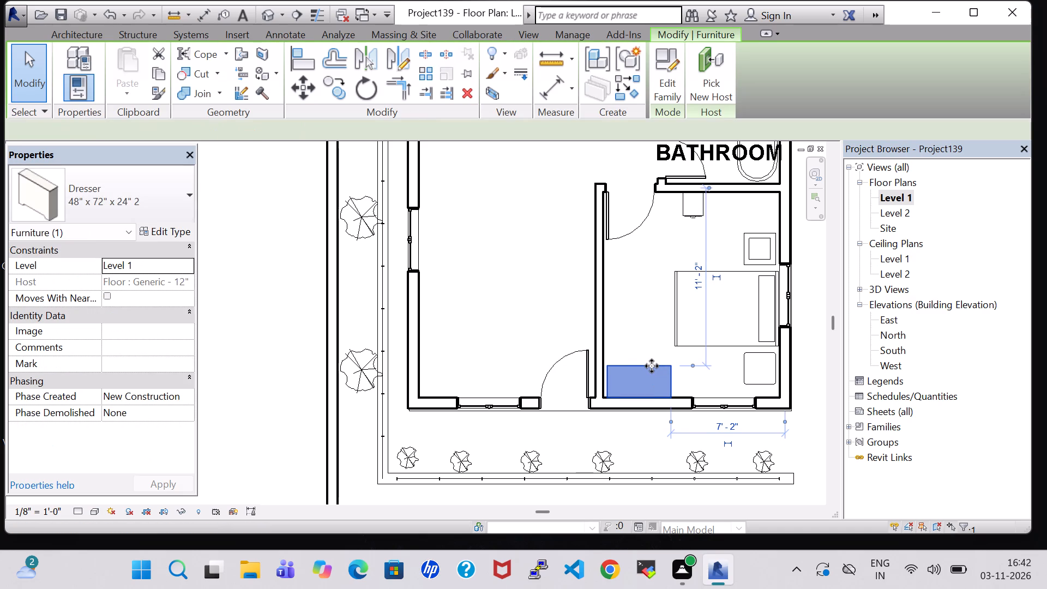
click(548, 273)
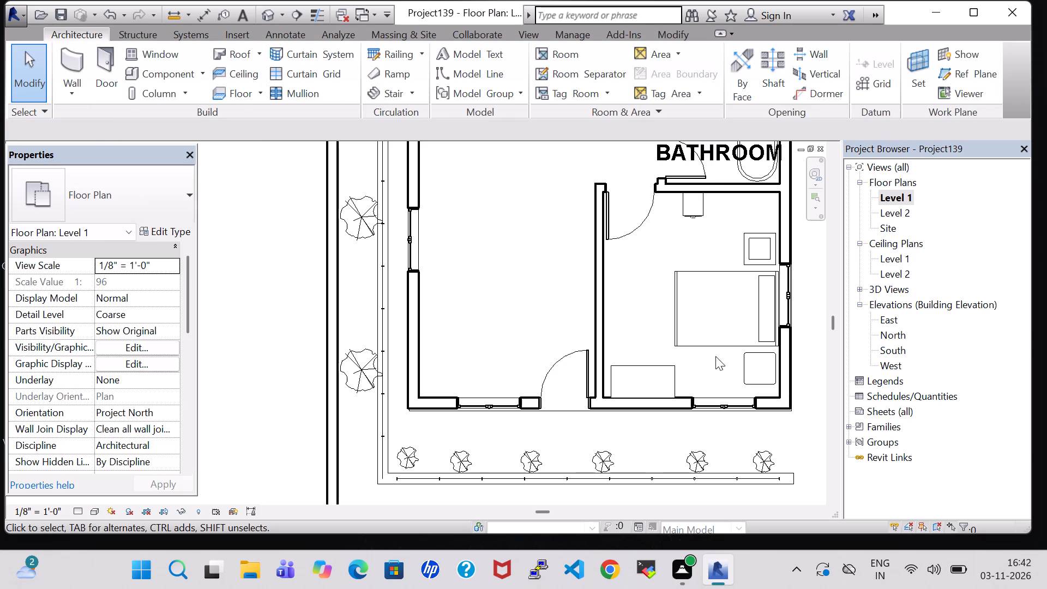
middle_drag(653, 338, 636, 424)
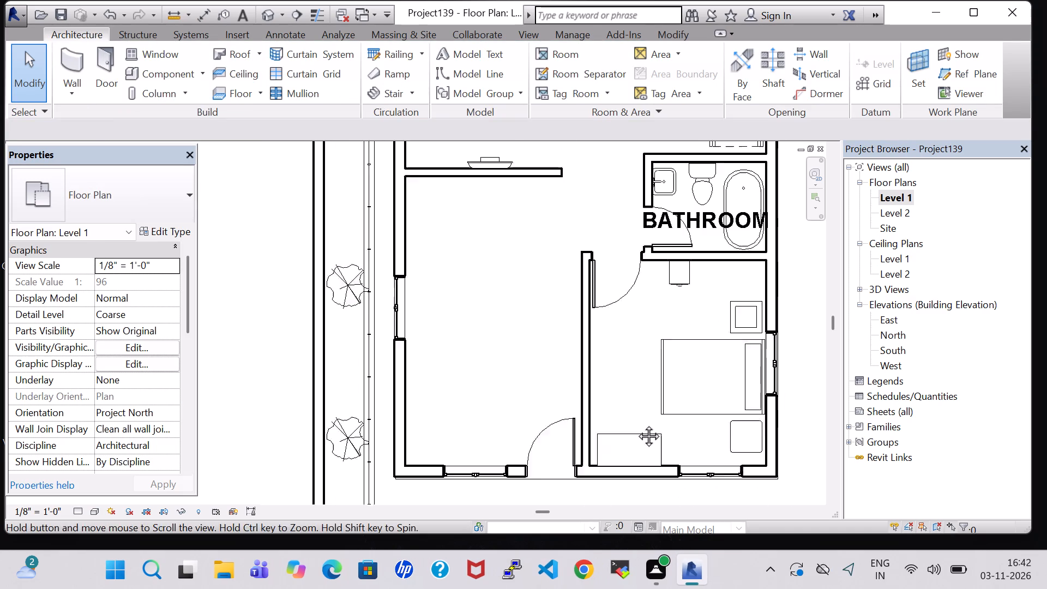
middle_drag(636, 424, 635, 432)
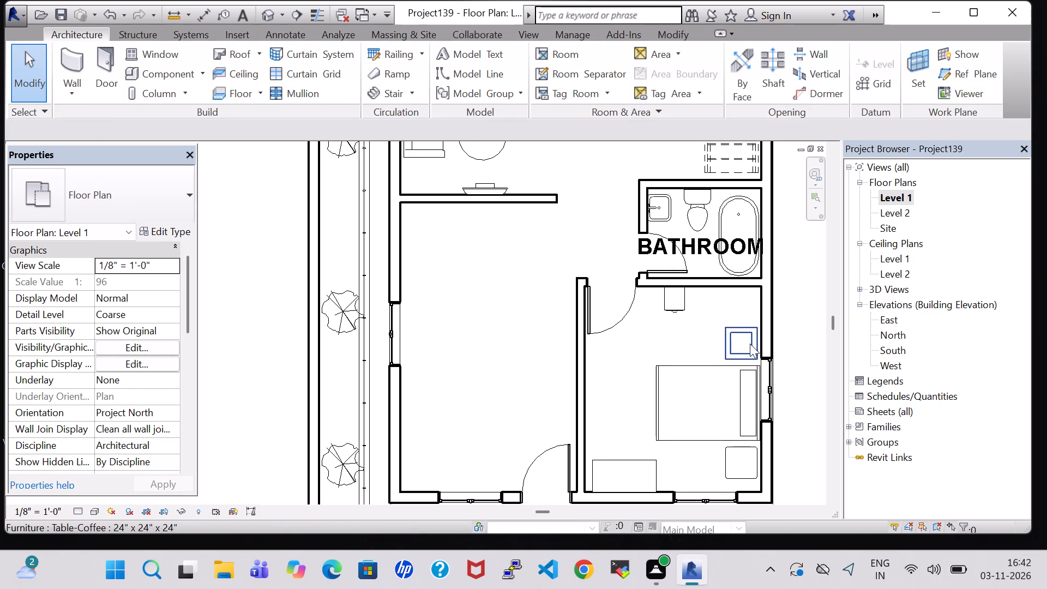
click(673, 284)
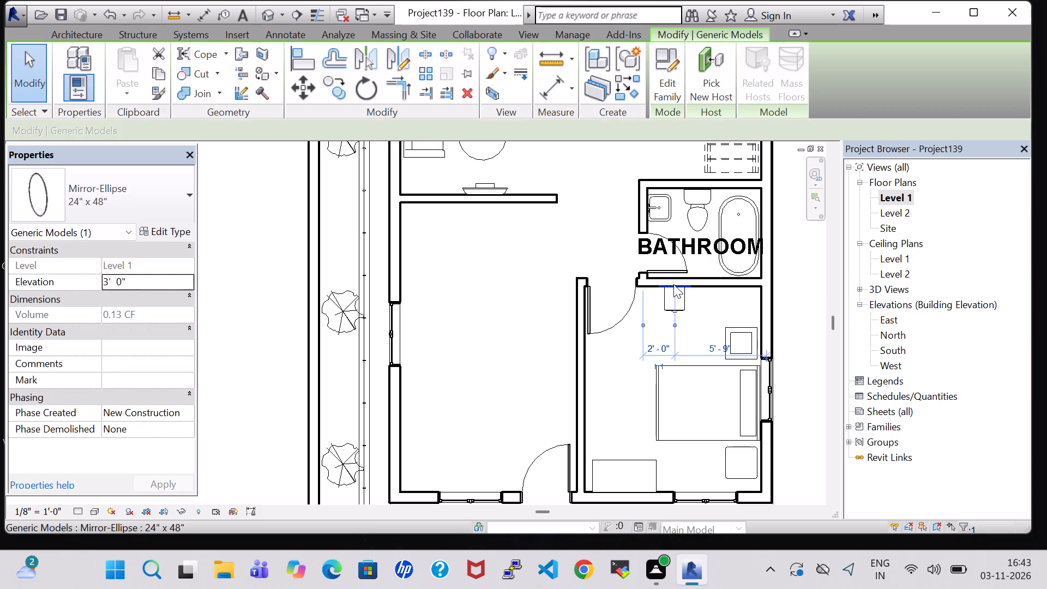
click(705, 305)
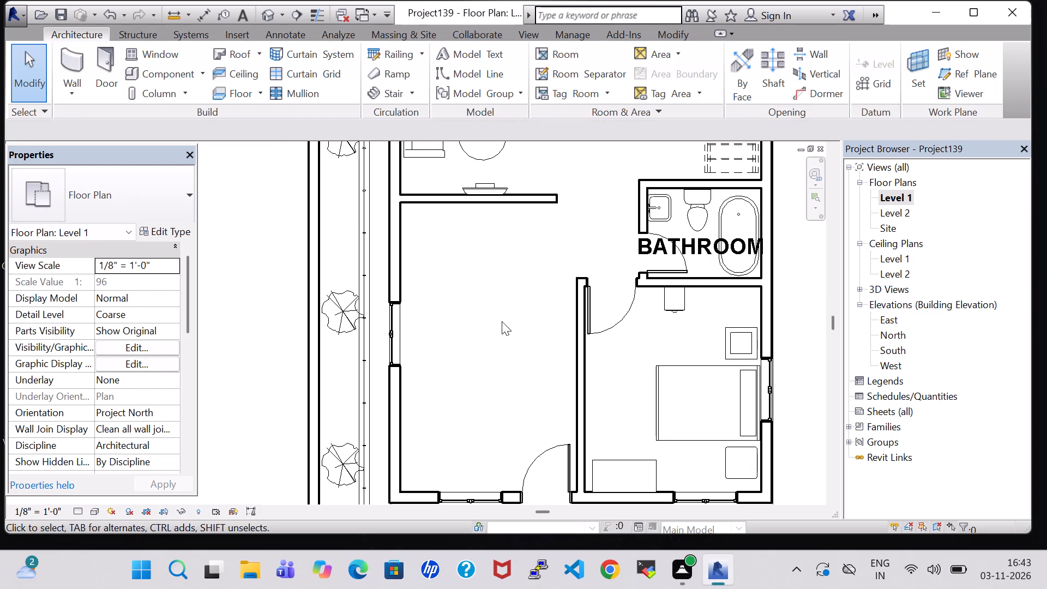
Place an RPC Tropical Agave - 1.5' plant like the living room's at the west edge of the end table south of the southeast room's bed.
scroll(502, 321, down, 6)
click(496, 231)
right_click(496, 231)
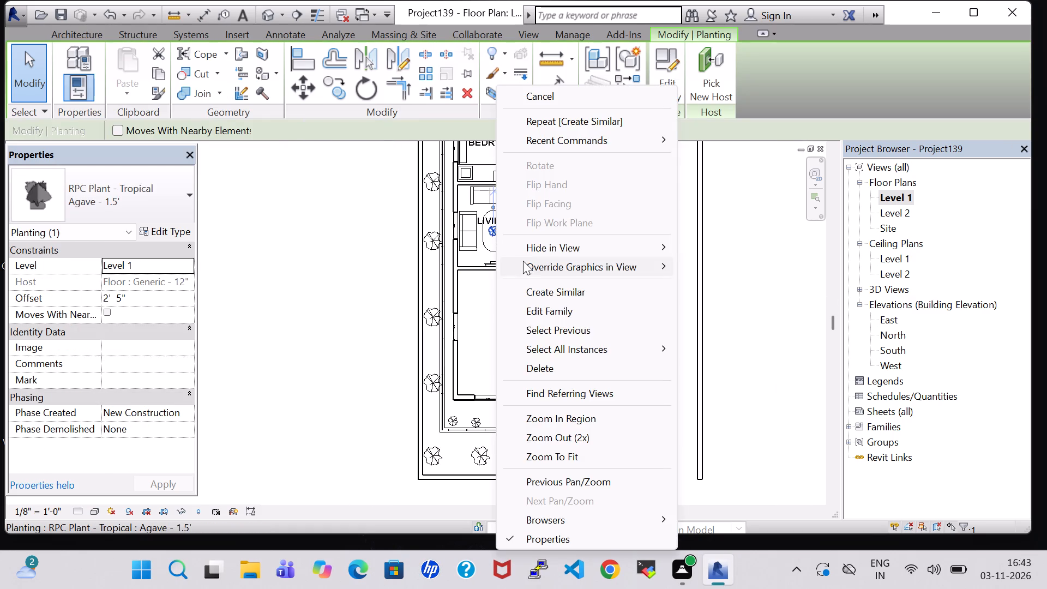
click(553, 294)
scroll(630, 394, up, 6)
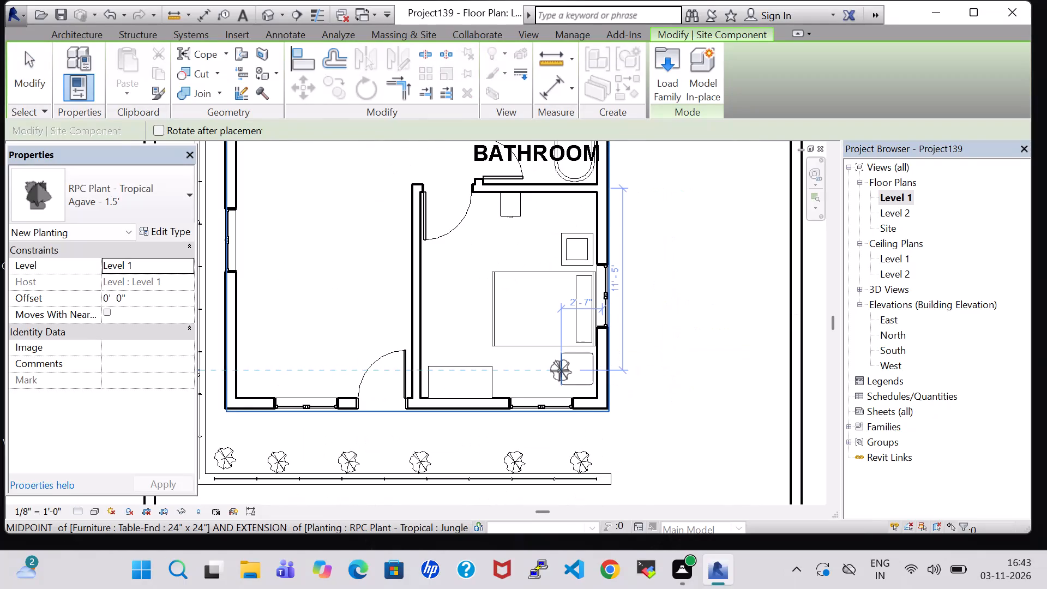
click(559, 371)
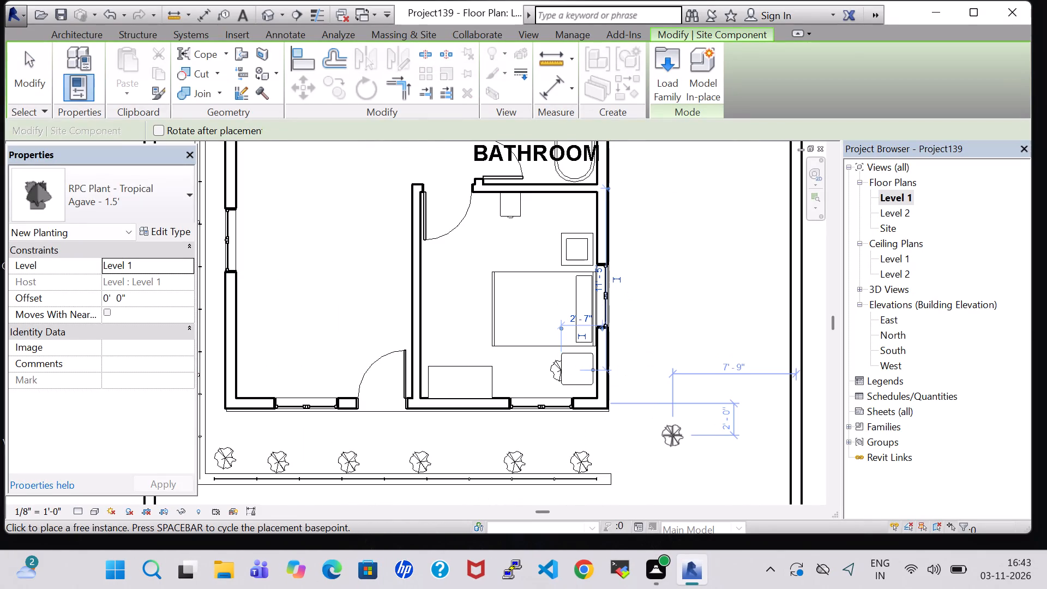
key(Escape)
key(Escape)
Set the offset of the agave plant at the southeast room's end table to 2' 0".
click(553, 373)
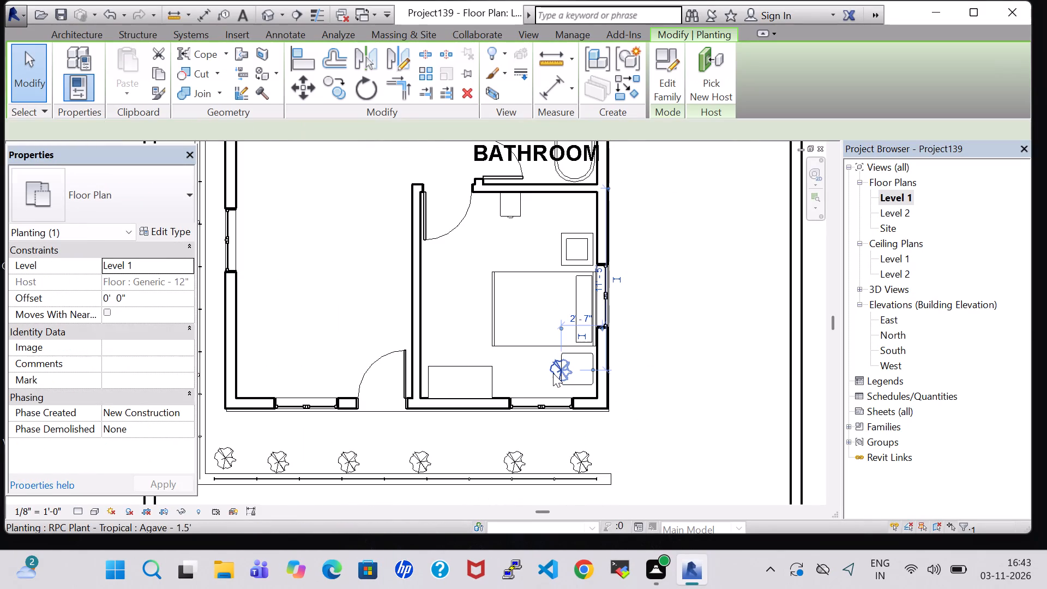
click(110, 303)
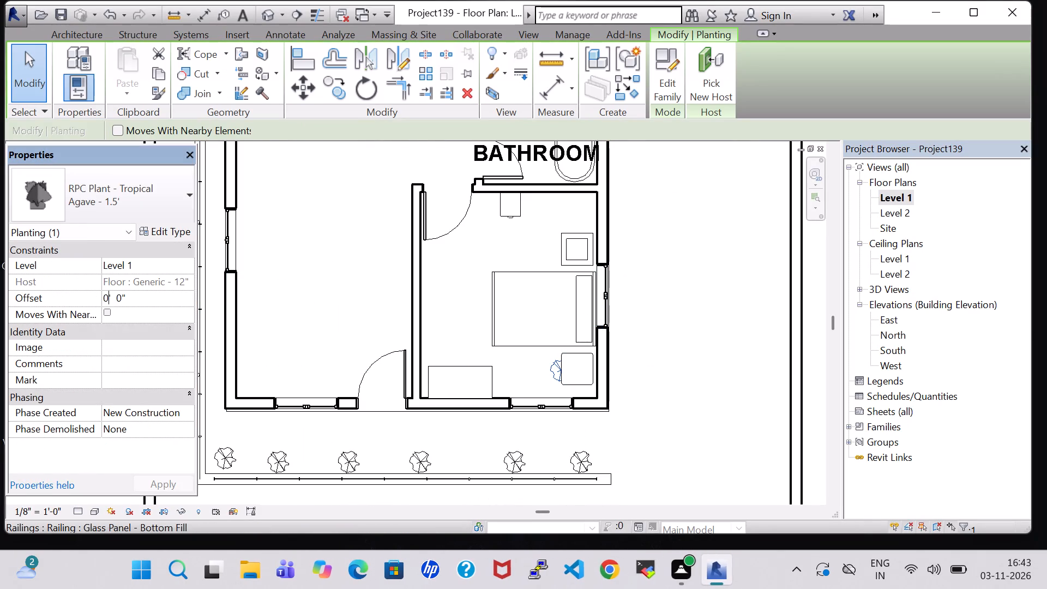
key(BackSpace)
key(2)
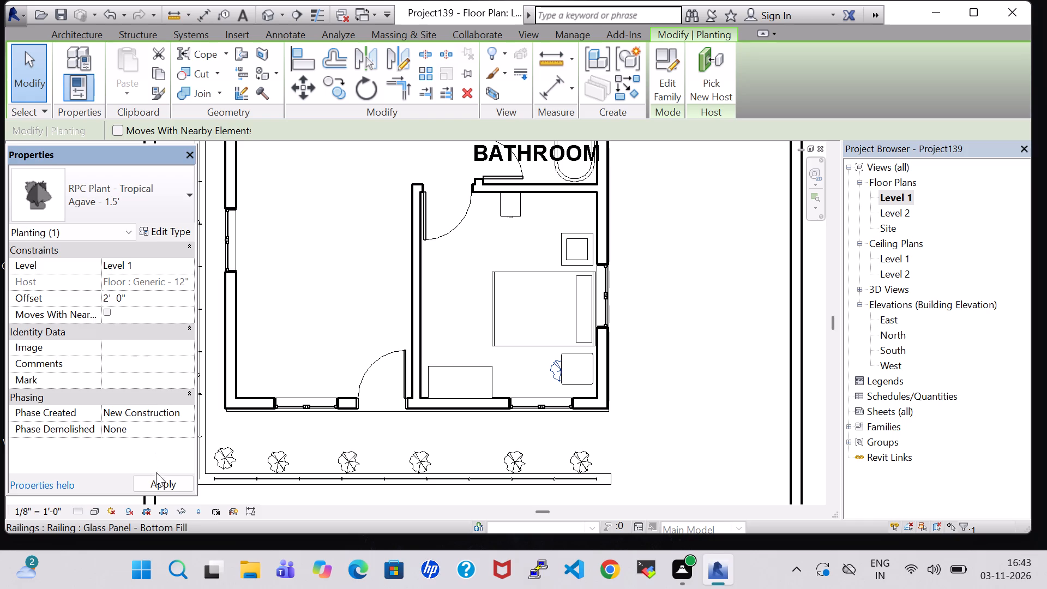
click(164, 483)
Nudge the agave plant east toward the middle of the end table.
key(Right)
key(Right)
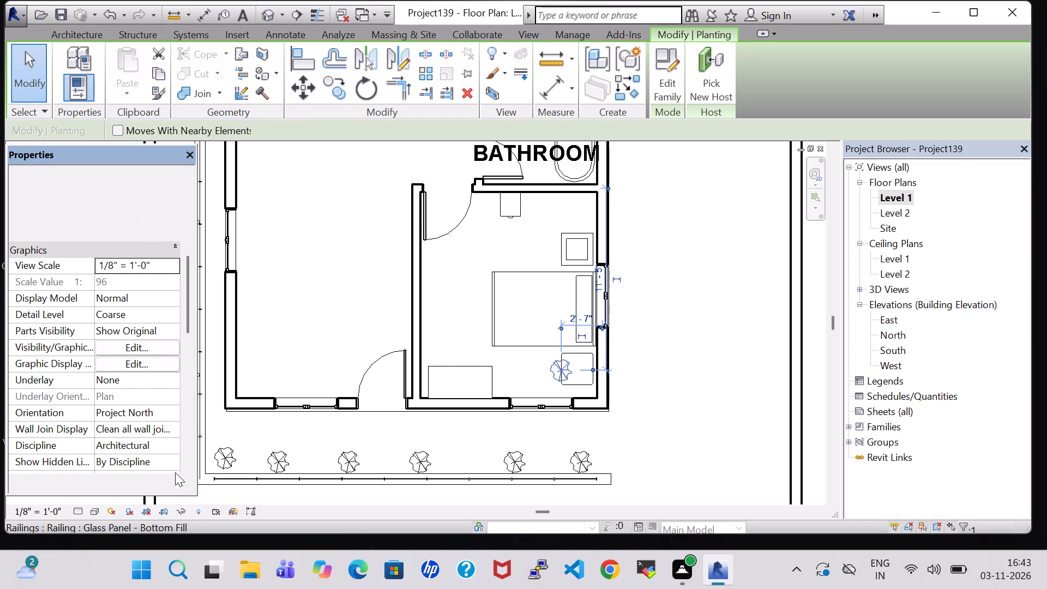
key(Right)
key(Right)
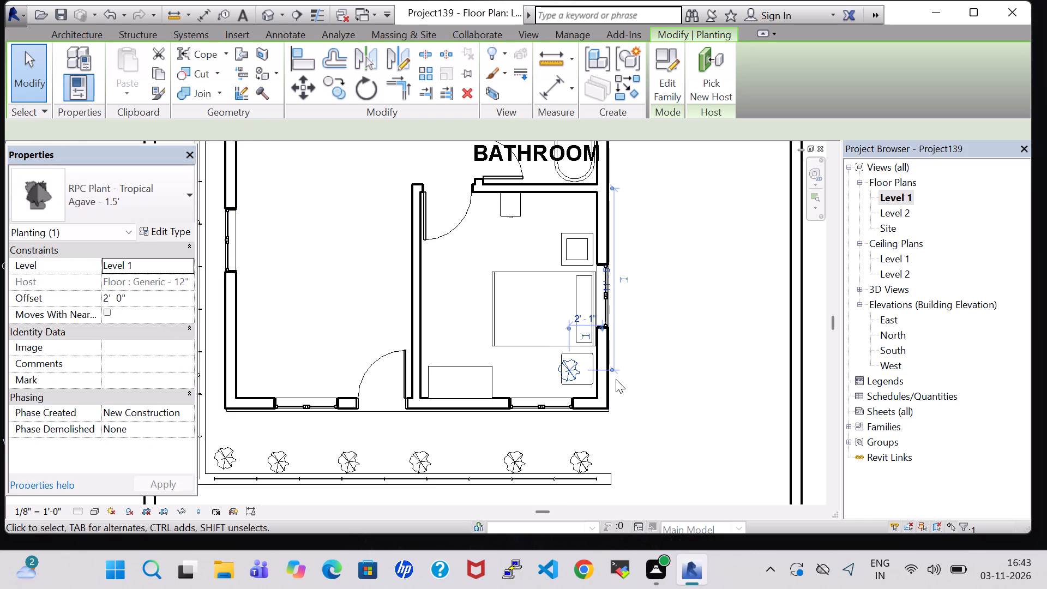
Nudge the agave plant further east so it sits centred on the southeast room's south end table.
key(Right)
key(Right)
key(Right)
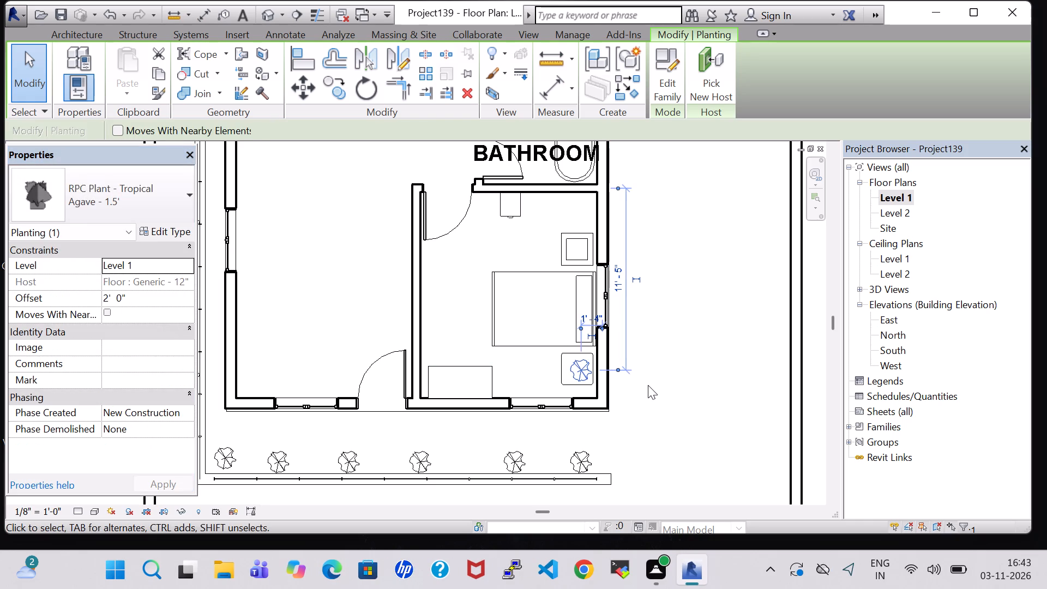
key(Left)
click(648, 376)
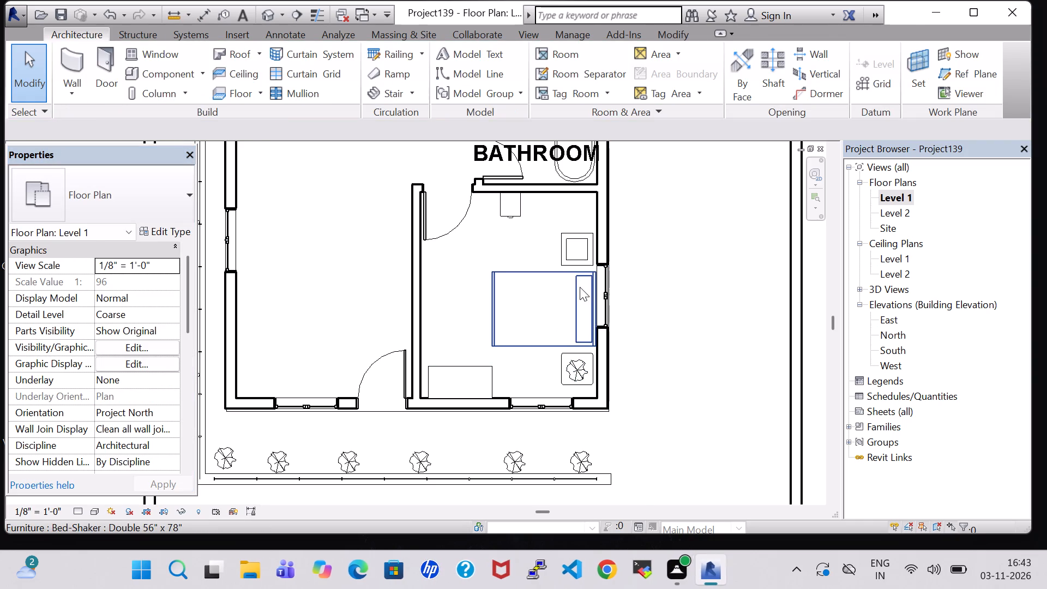
Examine the northwest bedroom's furniture arrangement in the 3D view, including its wall-mounted TV.
click(268, 15)
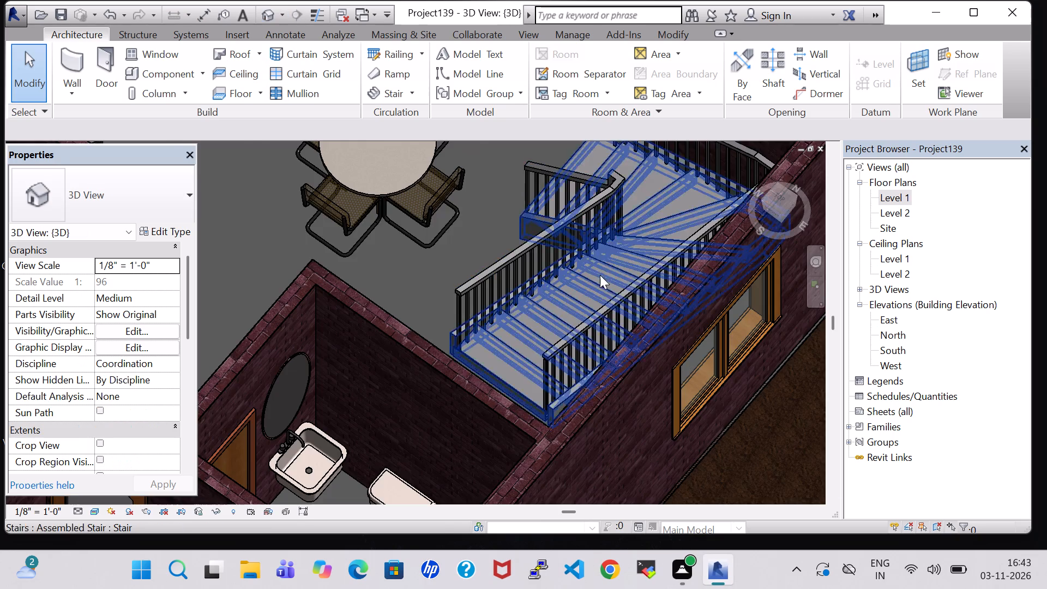
scroll(601, 290, down, 12)
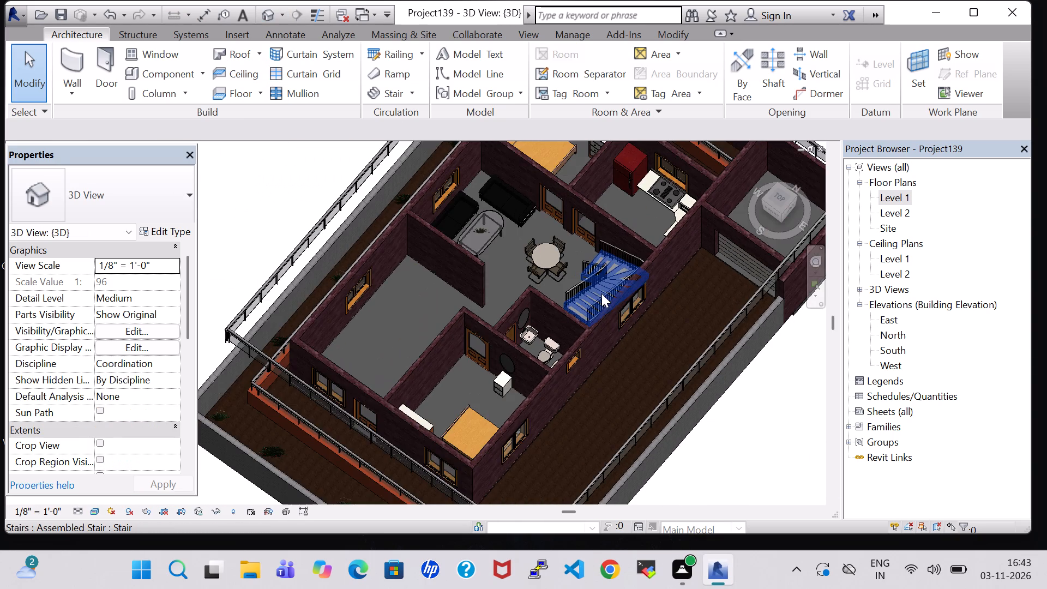
middle_drag(598, 307, 591, 407)
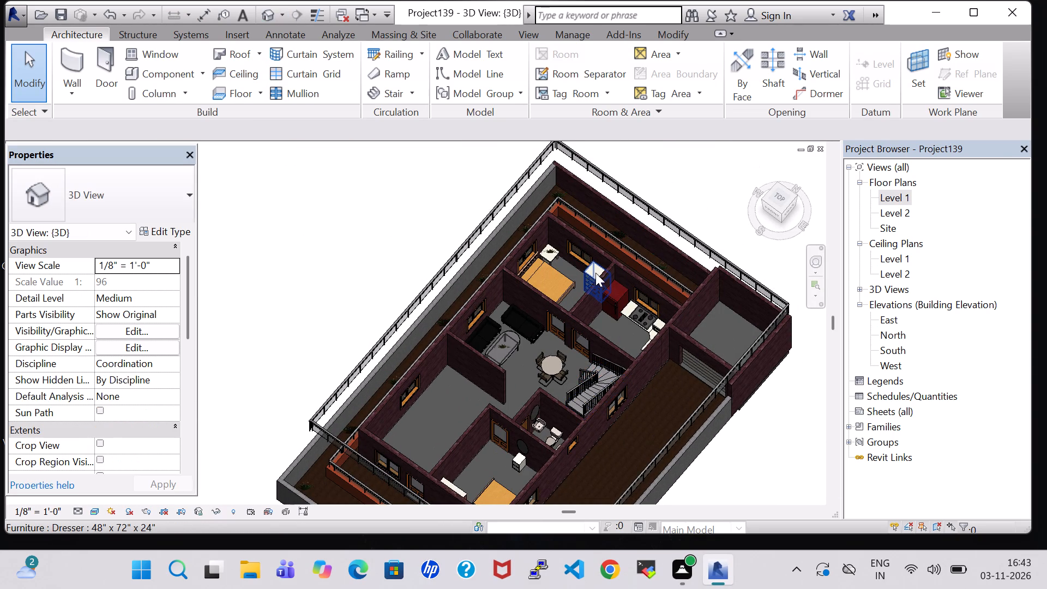
scroll(595, 273, up, 6)
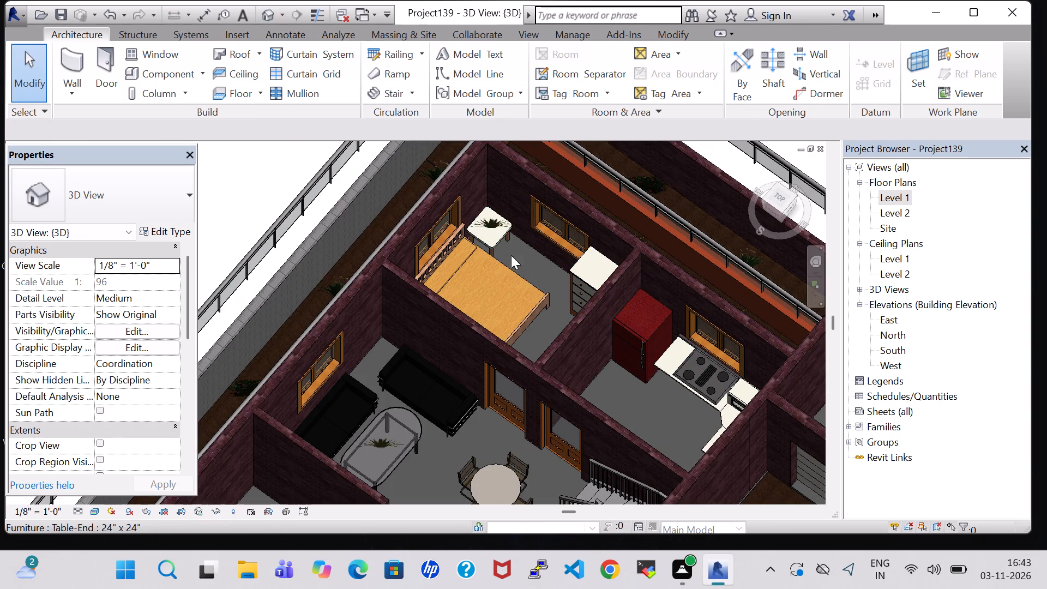
shift+middle_drag(529, 280, 513, 410)
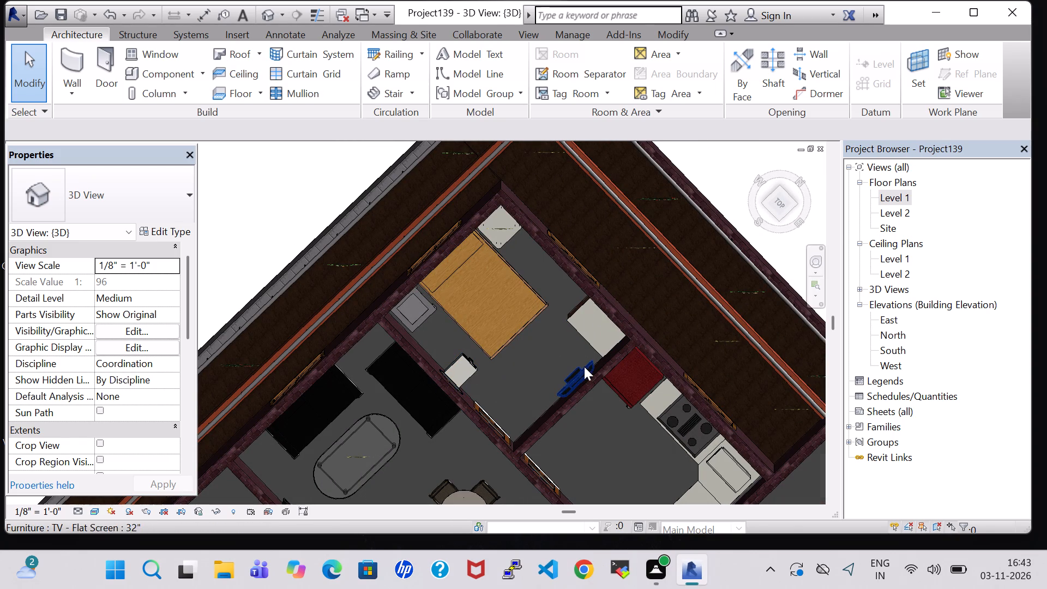
Place a 32" flat-screen TV like the living room's on the southeast room's west wall, facing the bed, about 6' 8 1/2" south of the bathroom's south wall.
double_click(888, 201)
scroll(605, 328, down, 2)
scroll(506, 322, up, 4)
scroll(479, 292, down, 1)
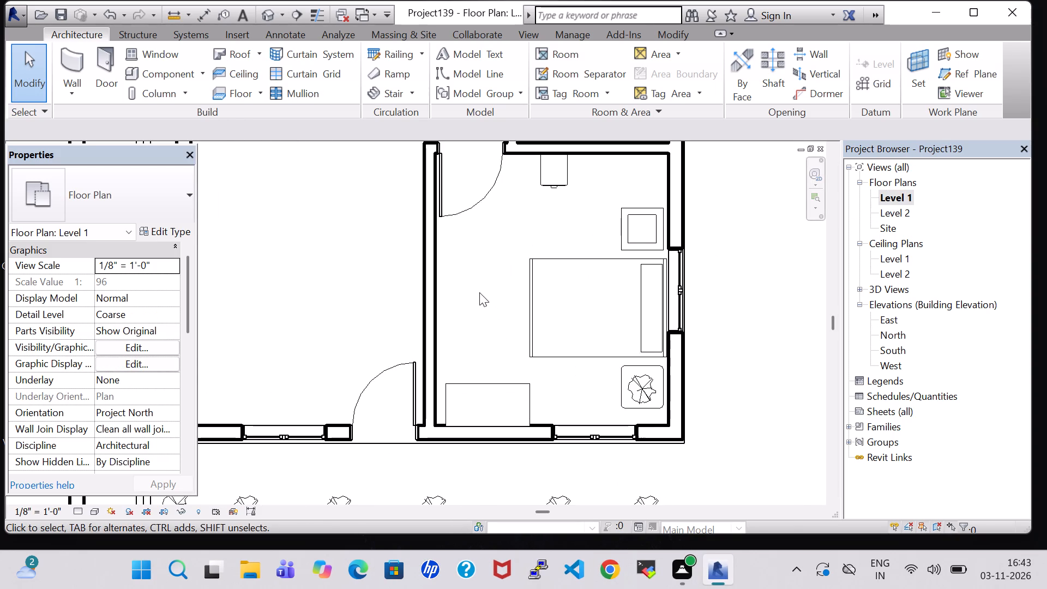
scroll(479, 292, down, 4)
middle_drag(496, 275, 547, 370)
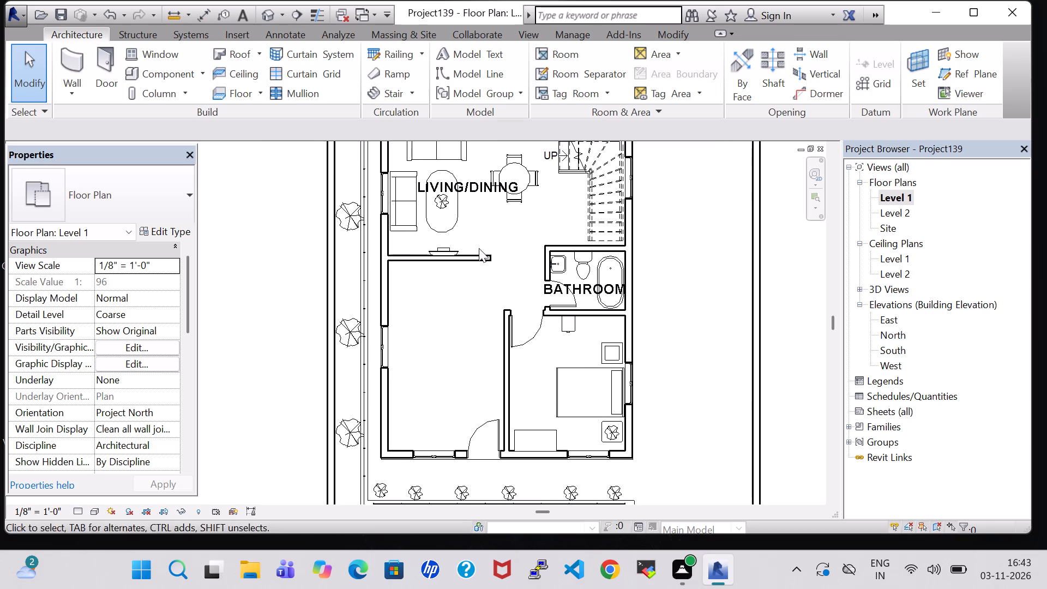
click(442, 255)
right_click(446, 258)
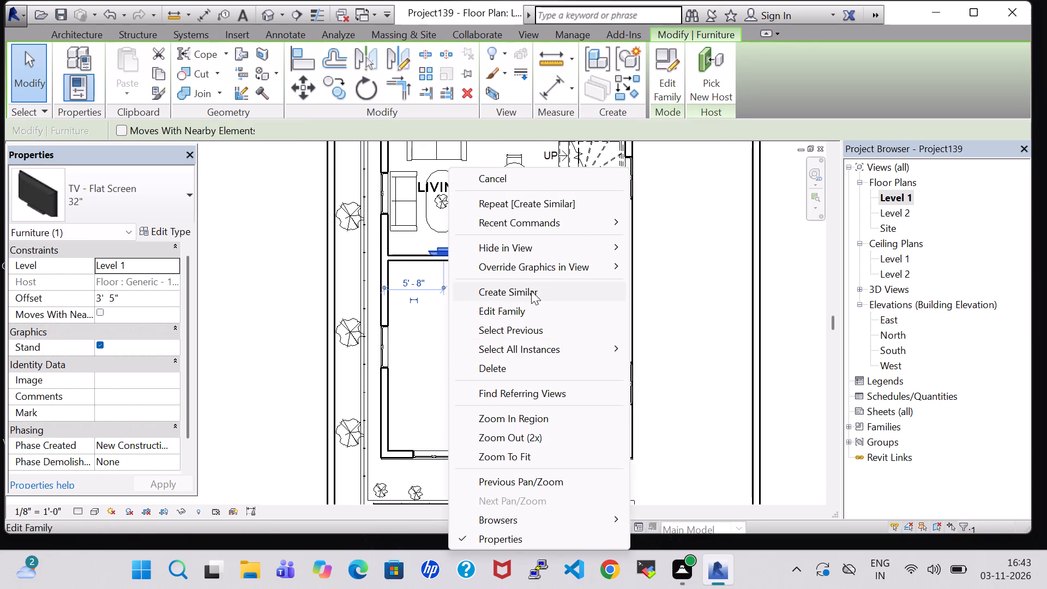
click(531, 291)
scroll(525, 378, up, 3)
key(space)
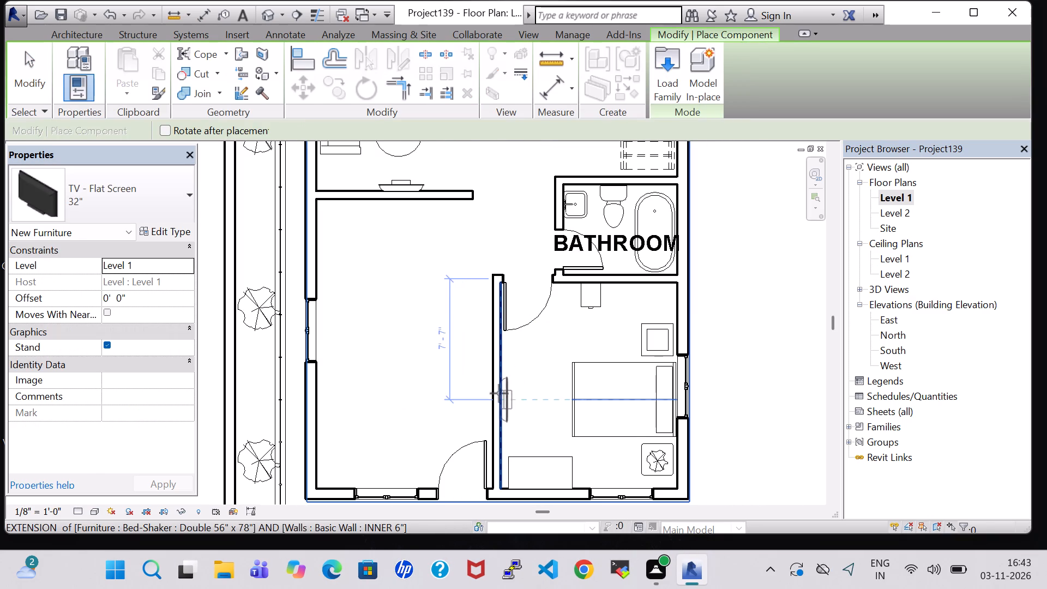
click(506, 390)
key(Escape)
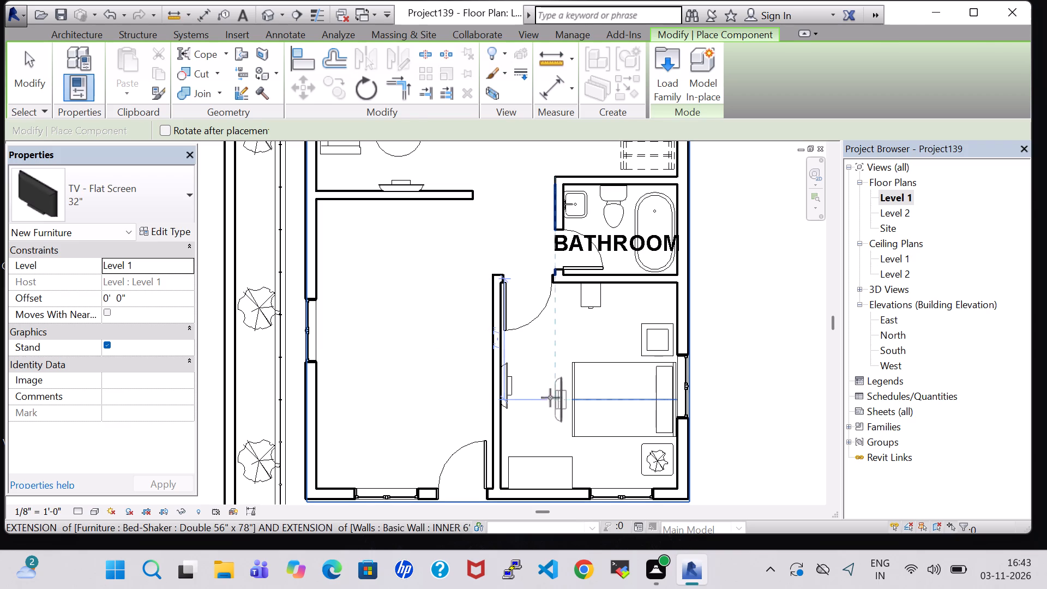
key(Escape)
Set the offset of the southeast room's TV to 3' 5".
click(513, 384)
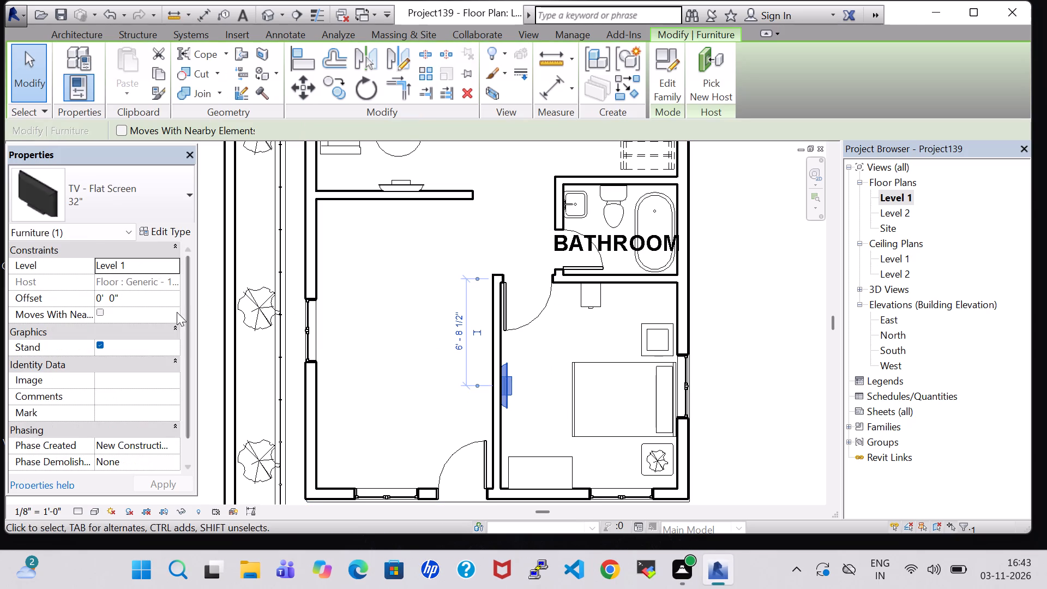
click(102, 296)
click(102, 296)
key(BackSpace)
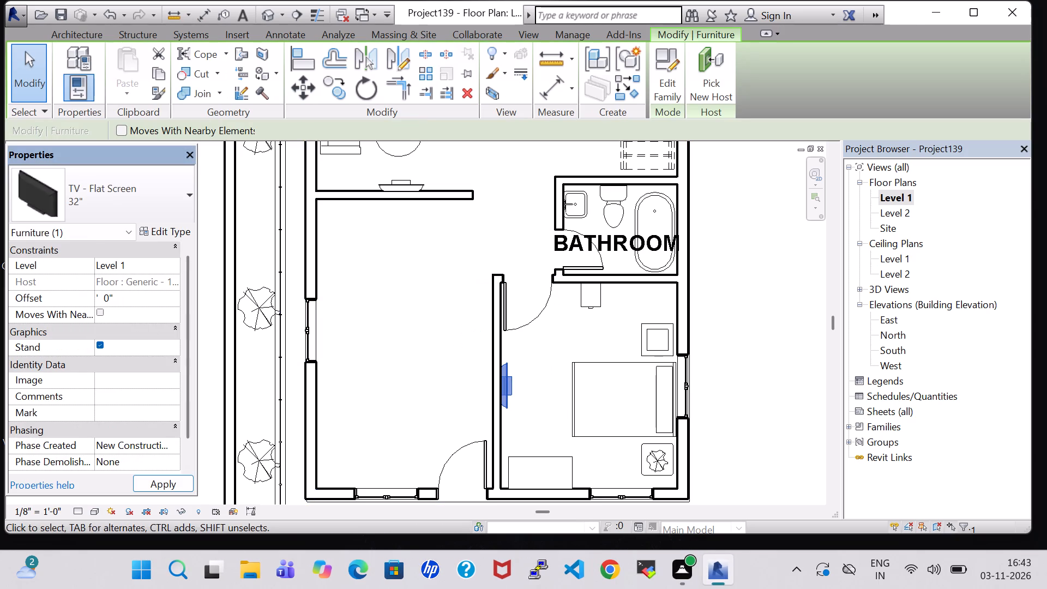
key(3)
click(113, 304)
key(BackSpace)
key(5)
click(153, 483)
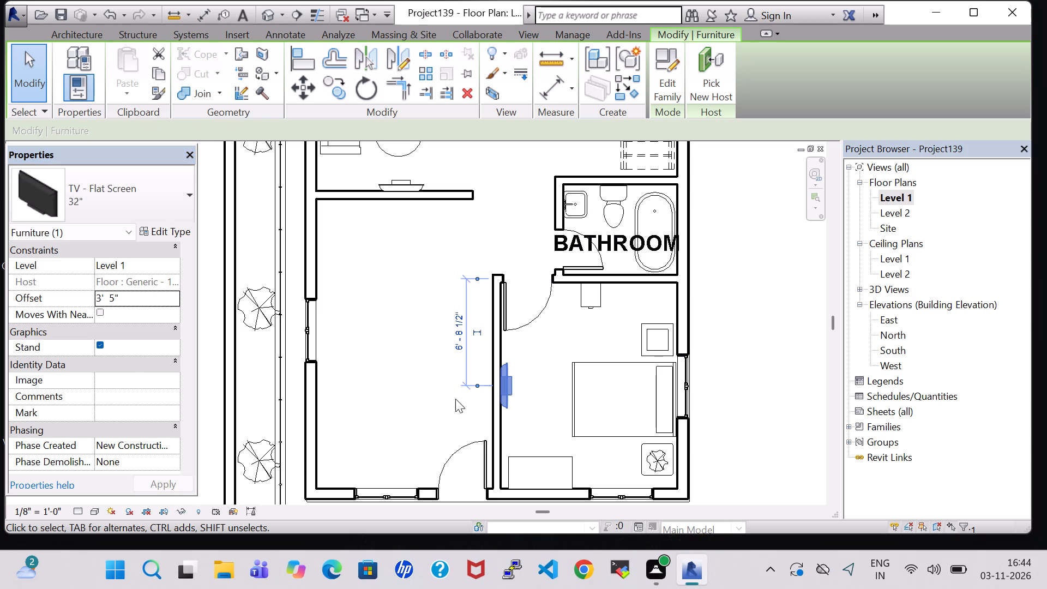
click(560, 344)
Inspect the northwest bedroom's bed, end tables, dresser, TV and windows in 3D from several angles.
click(263, 16)
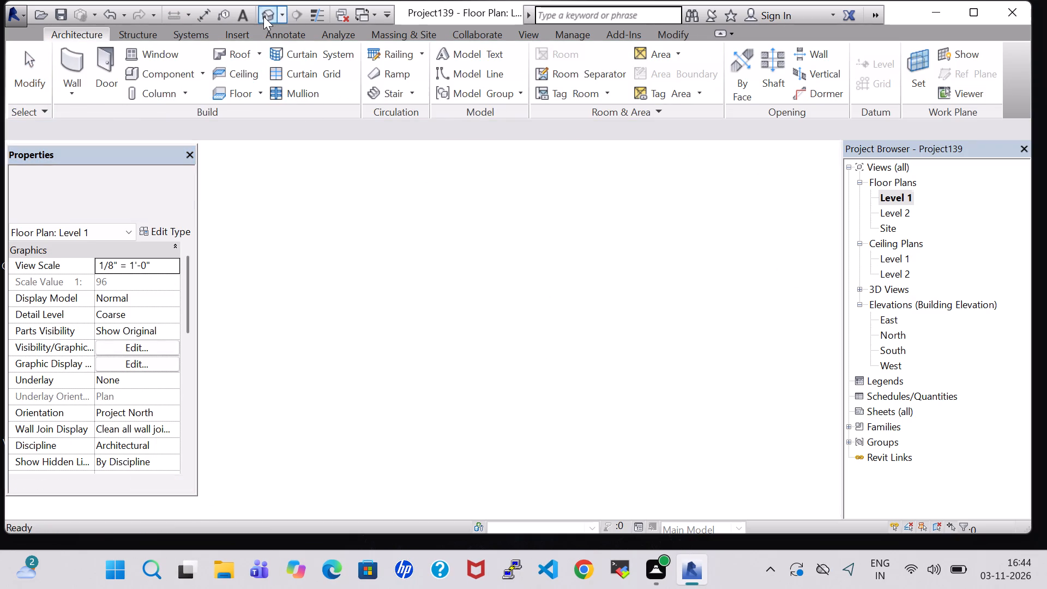
scroll(476, 331, down, 3)
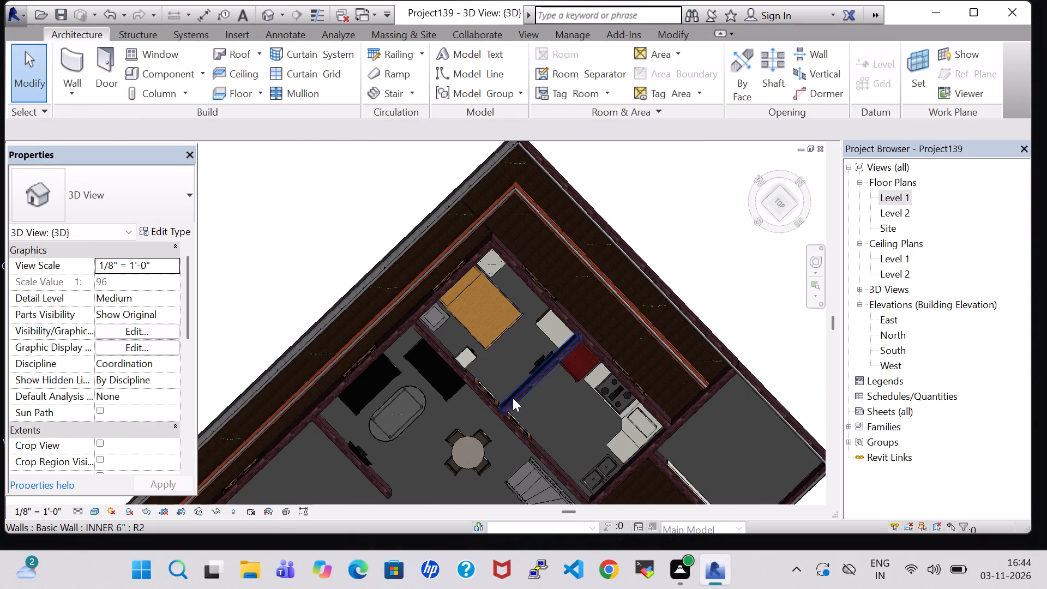
scroll(502, 342, up, 6)
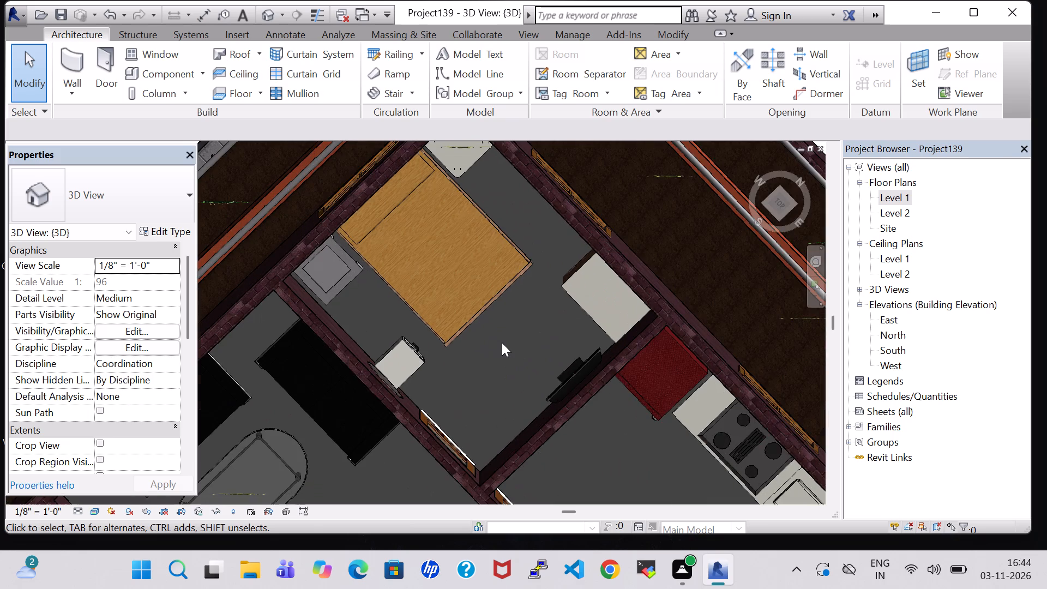
shift+middle_drag(502, 342, 549, 378)
middle_drag(563, 346, 658, 324)
middle_drag(594, 250, 625, 196)
middle_drag(585, 176, 599, 237)
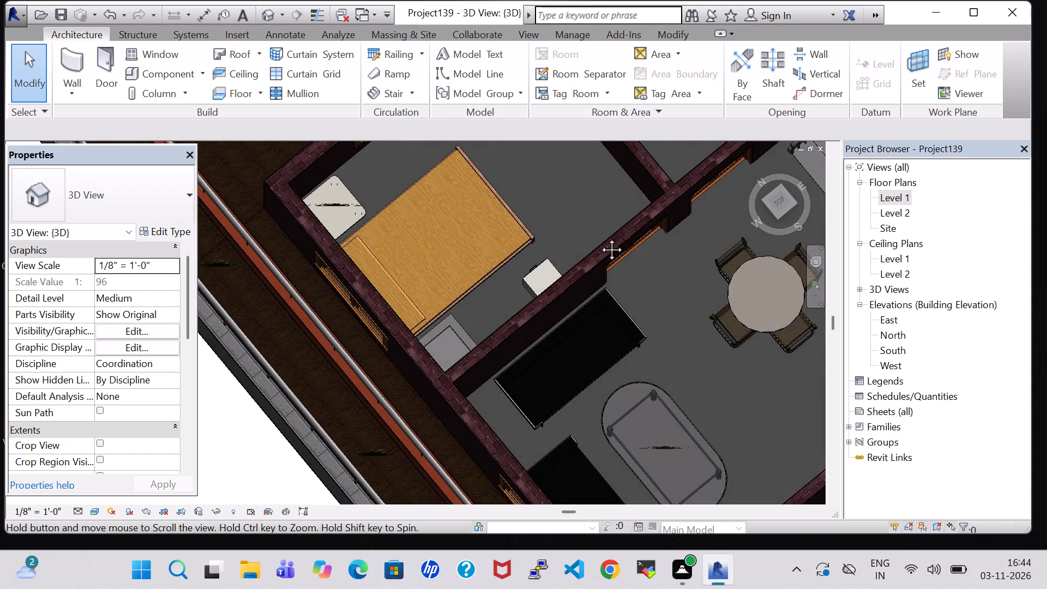
middle_drag(599, 237, 595, 340)
shift+middle_drag(585, 325, 622, 245)
scroll(516, 243, up, 5)
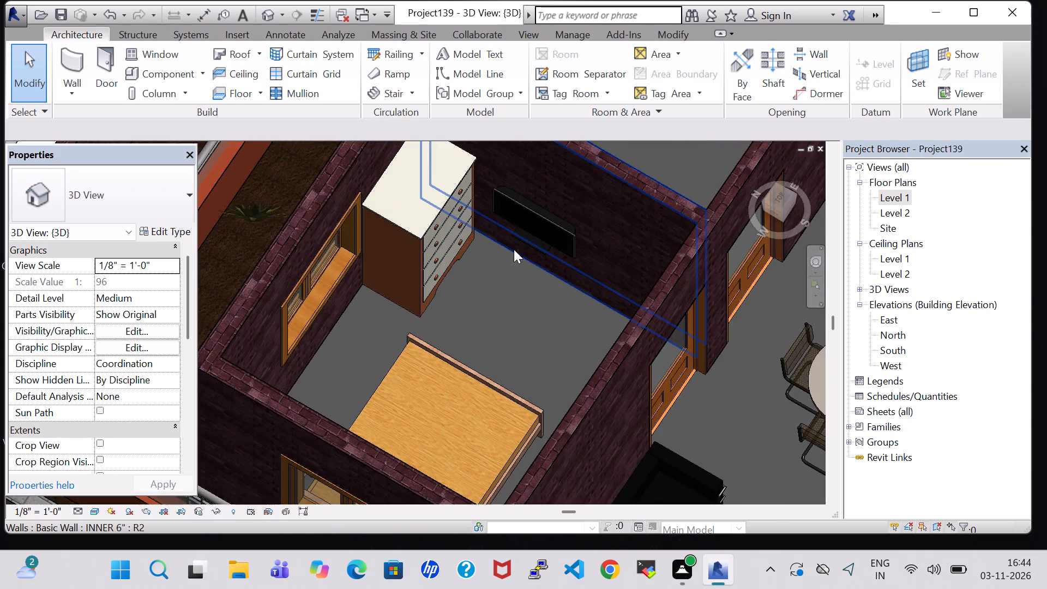
shift+middle_drag(509, 312, 530, 238)
scroll(519, 231, down, 2)
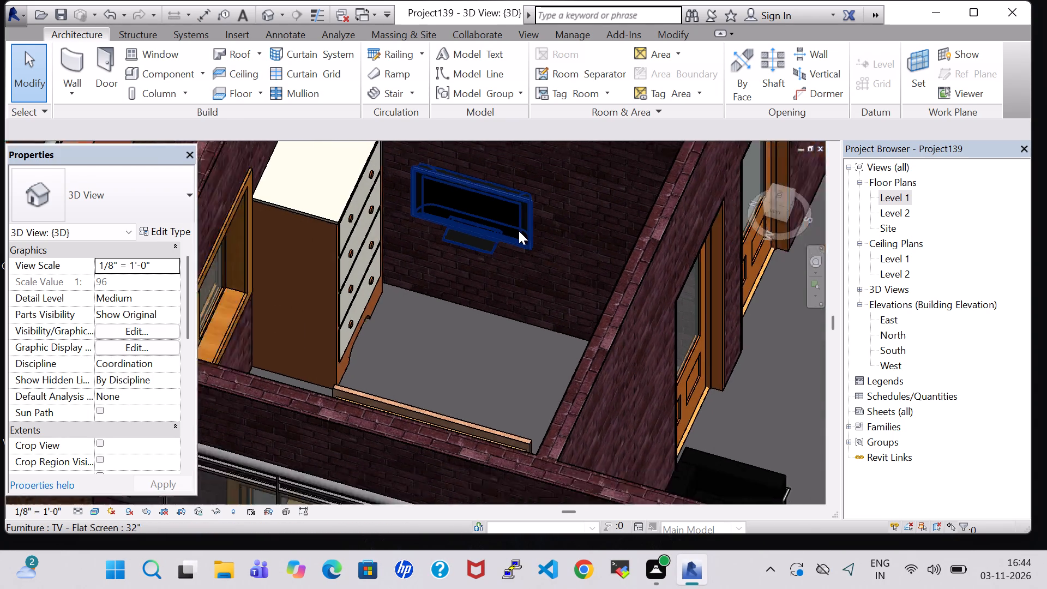
scroll(519, 231, down, 2)
shift+middle_drag(564, 217, 437, 421)
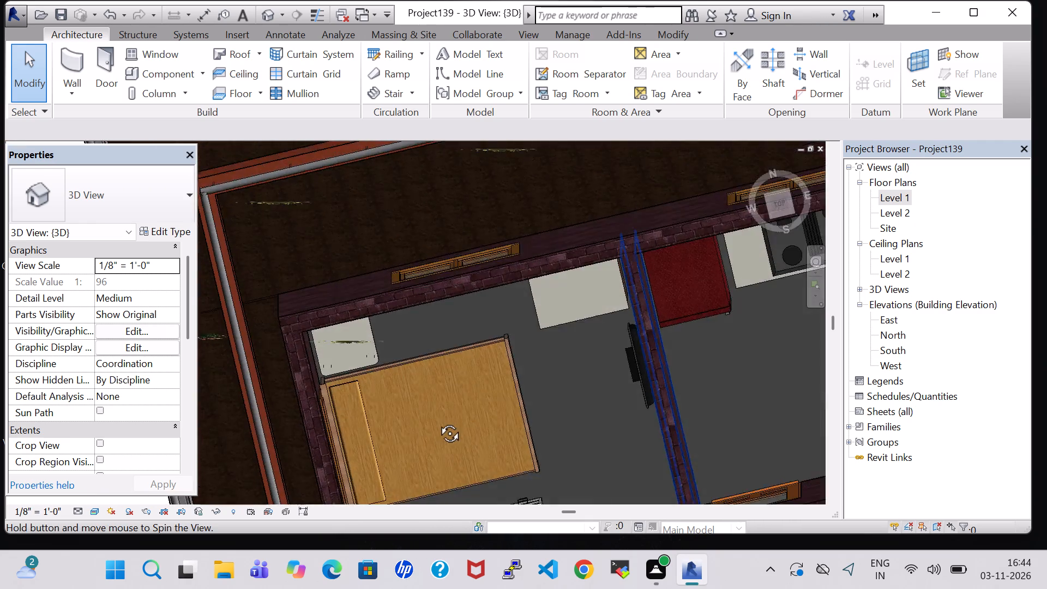
shift+middle_drag(437, 421, 320, 280)
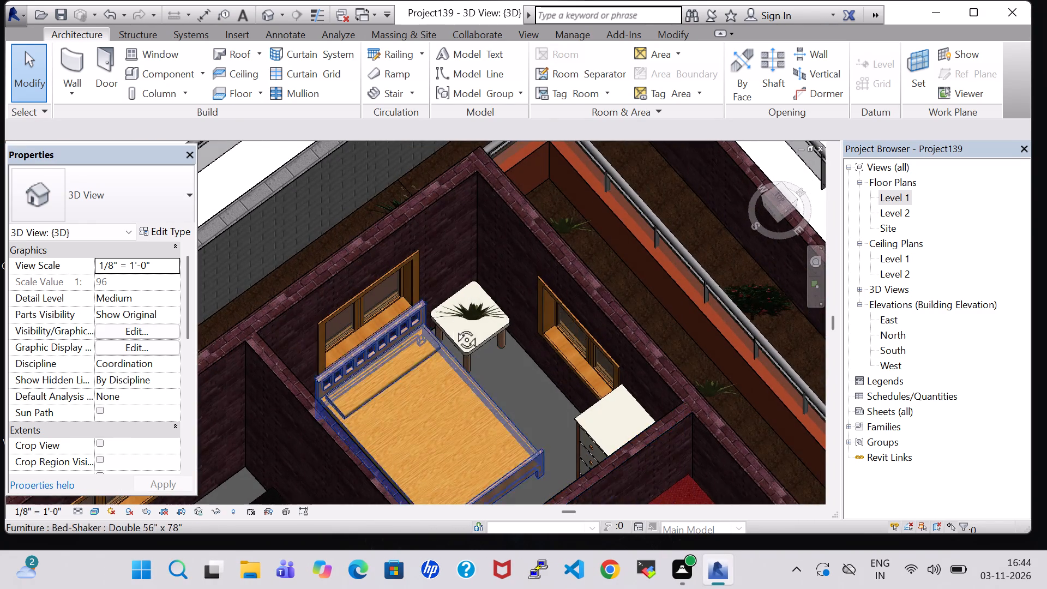
middle_drag(454, 327, 392, 247)
scroll(410, 280, up, 4)
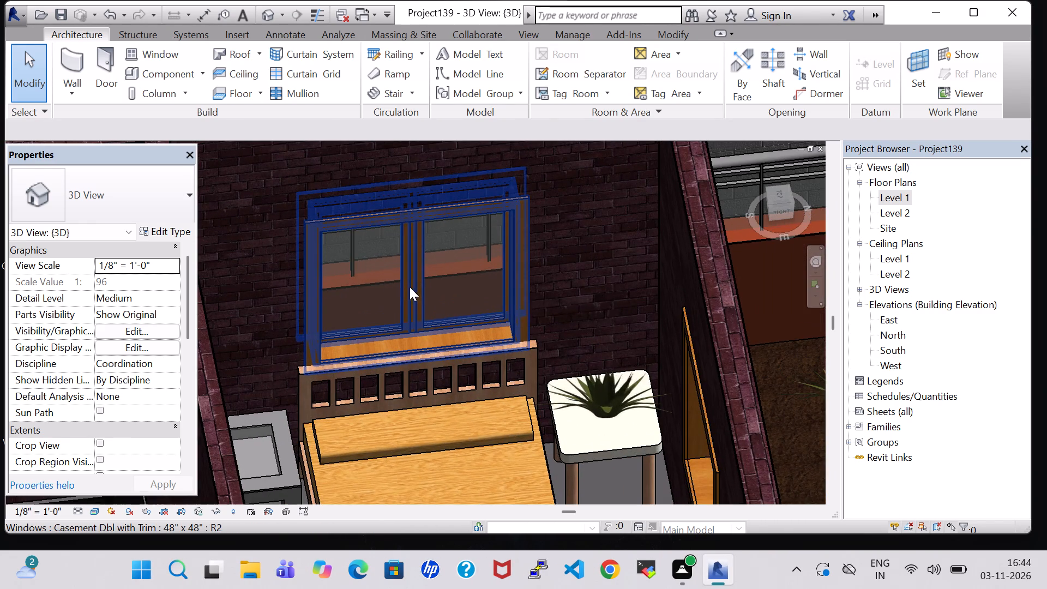
scroll(422, 309, down, 10)
shift+middle_drag(422, 316, 420, 347)
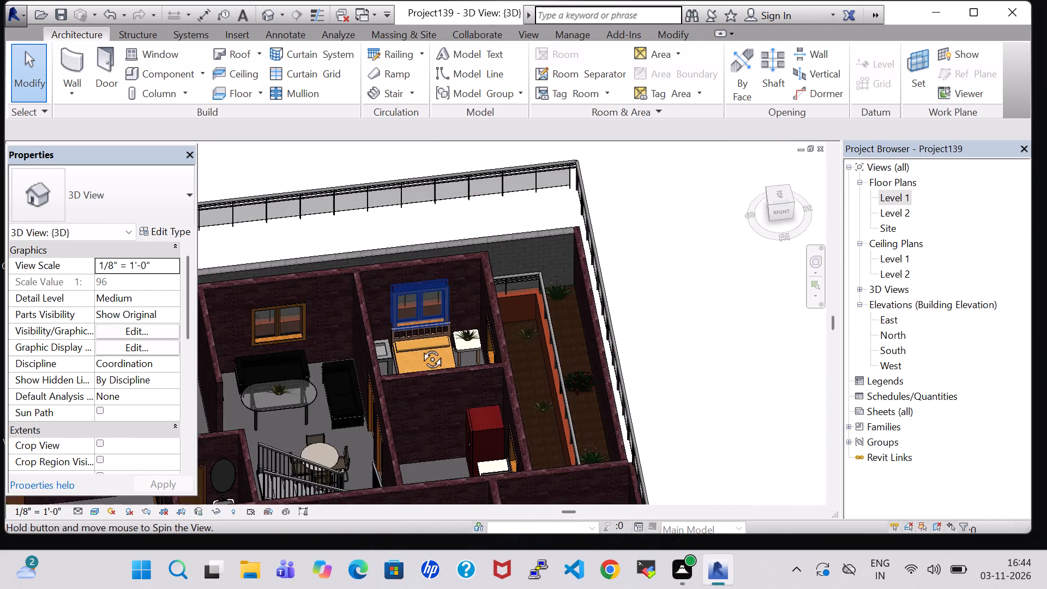
shift+middle_drag(420, 347, 418, 418)
middle_drag(416, 407, 426, 485)
click(426, 436)
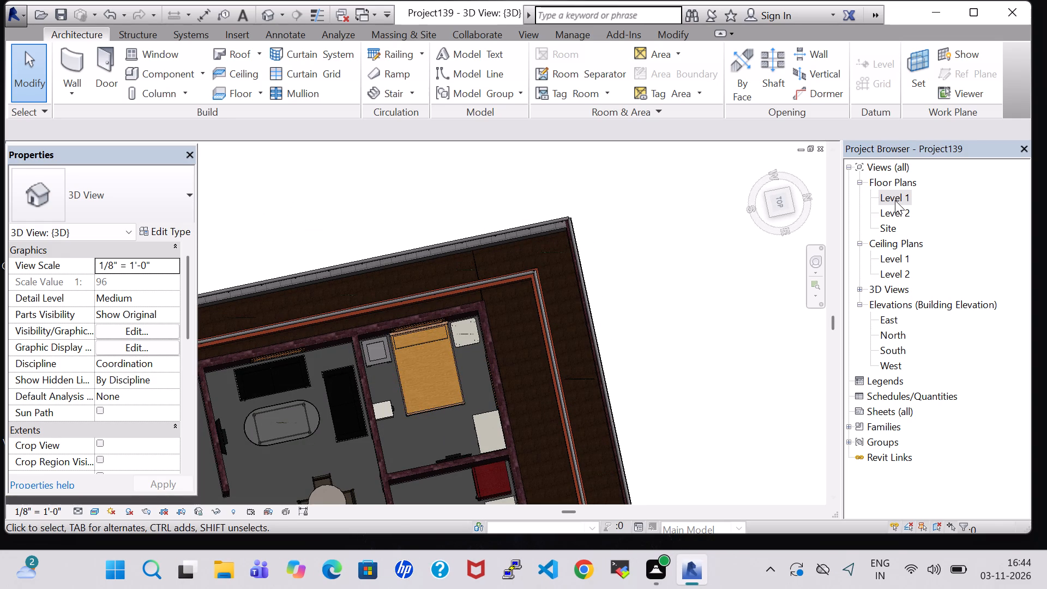
Place a tagged room in the southeast room on the Level 1 plan and name it bedroom.
double_click(895, 201)
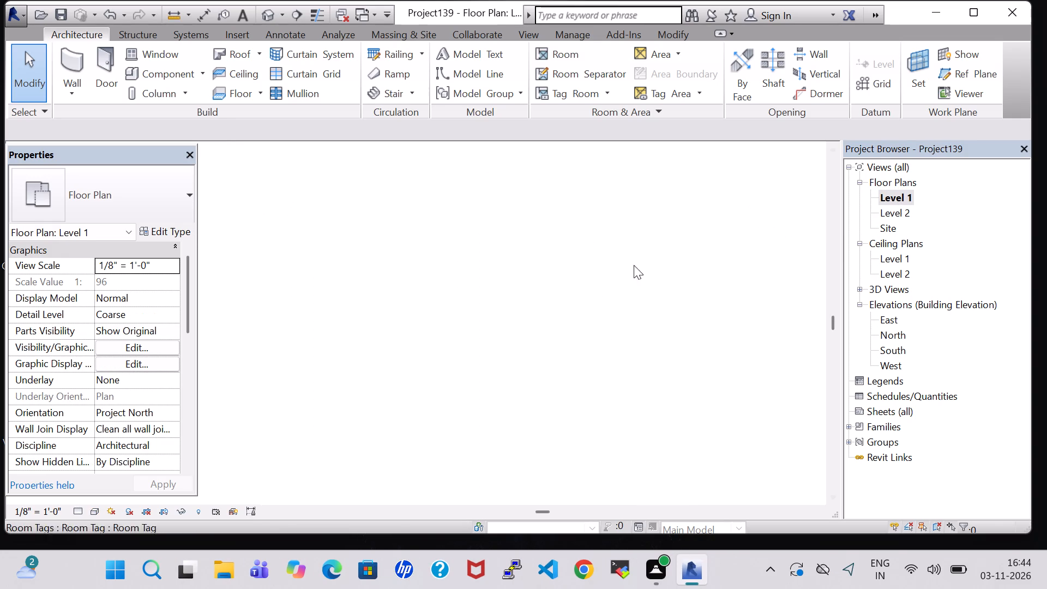
scroll(571, 289, down, 7)
middle_drag(569, 294, 563, 330)
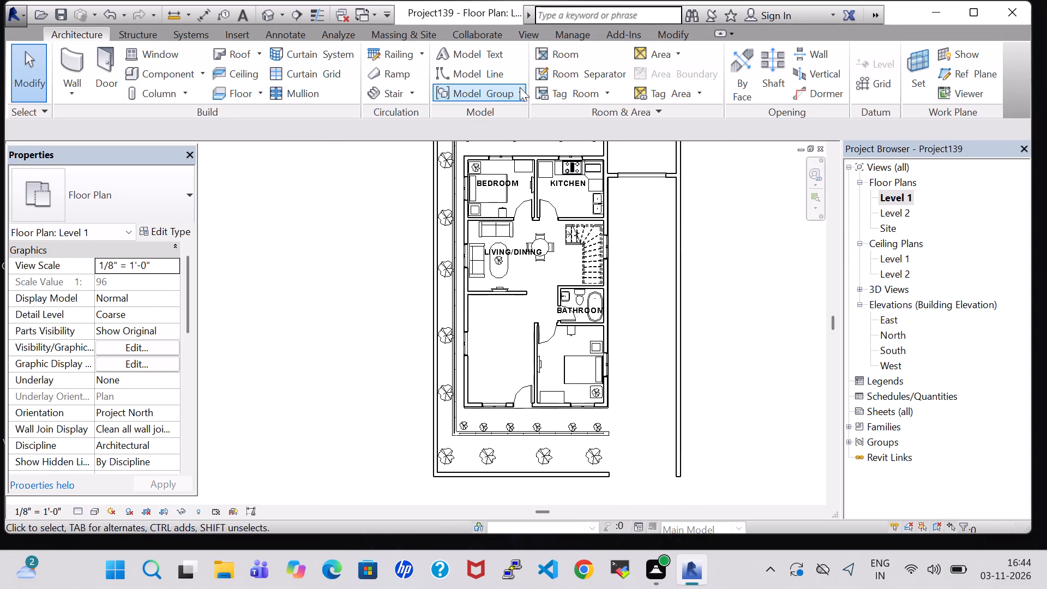
click(565, 55)
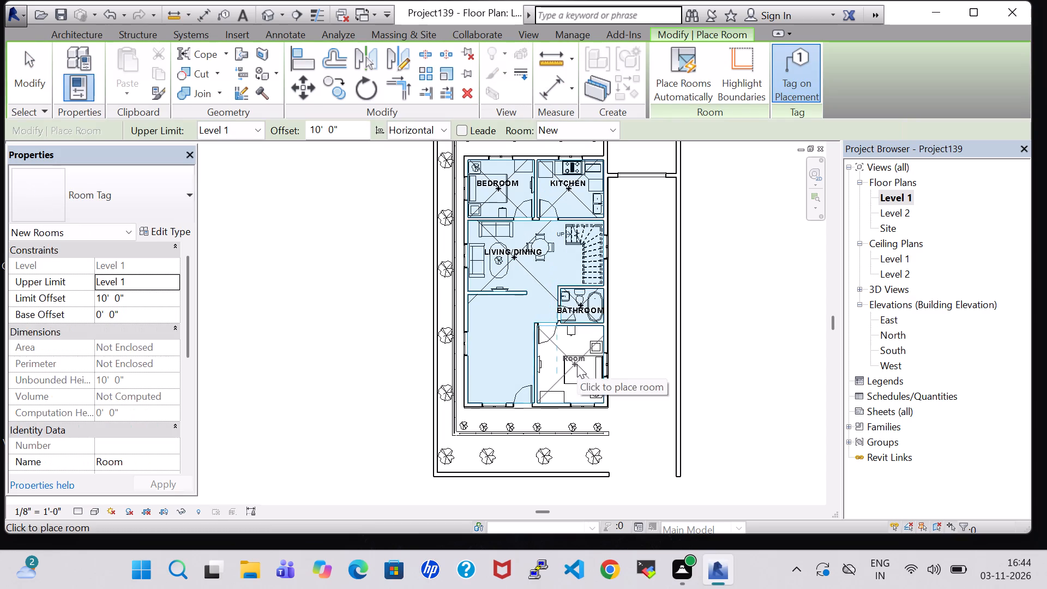
click(577, 364)
key(Escape)
key(Escape)
double_click(572, 358)
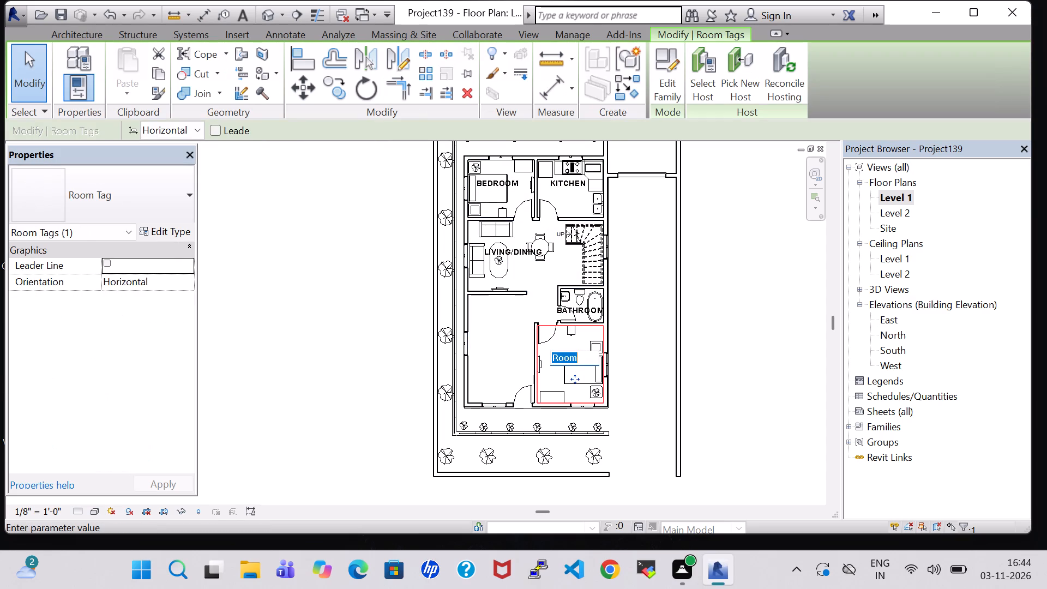
key(BackSpace)
text(bedroom)
key(Return)
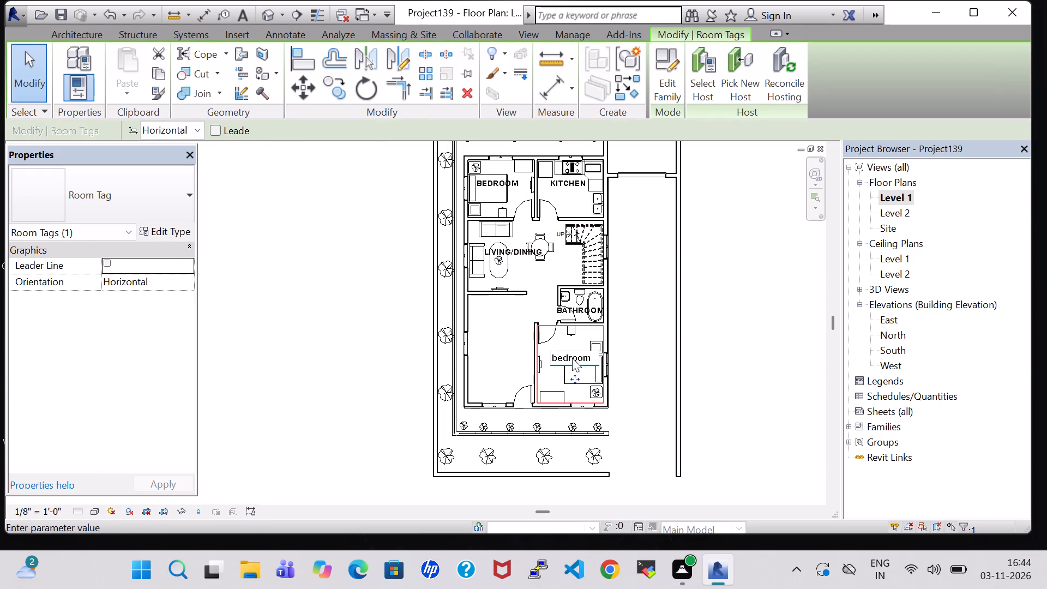
Rename the southeast room's tag to BEDROOM in capital letters.
click(572, 358)
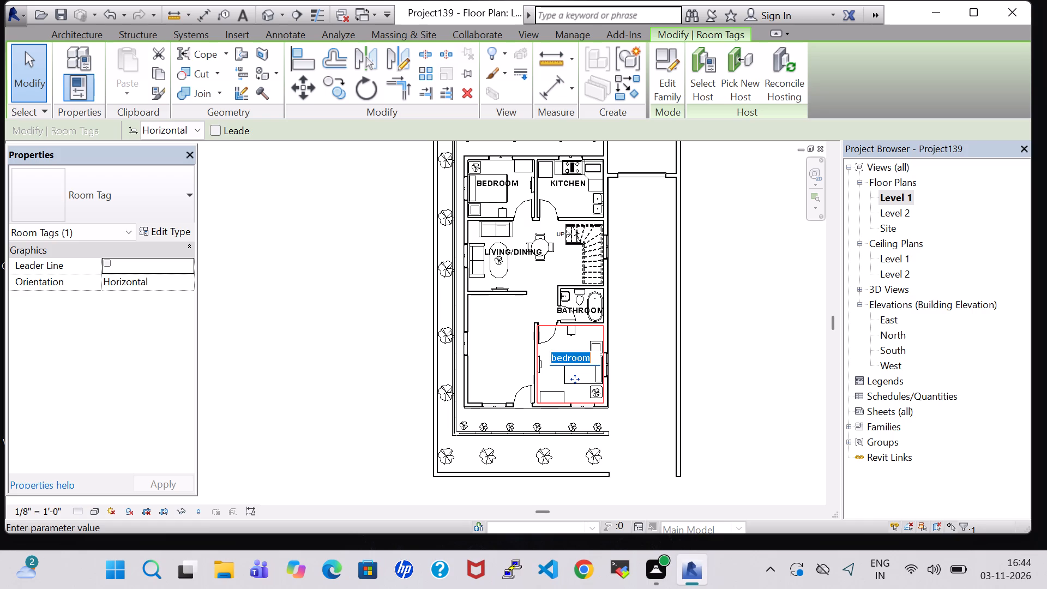
key(BackSpace)
key(BackSpace)
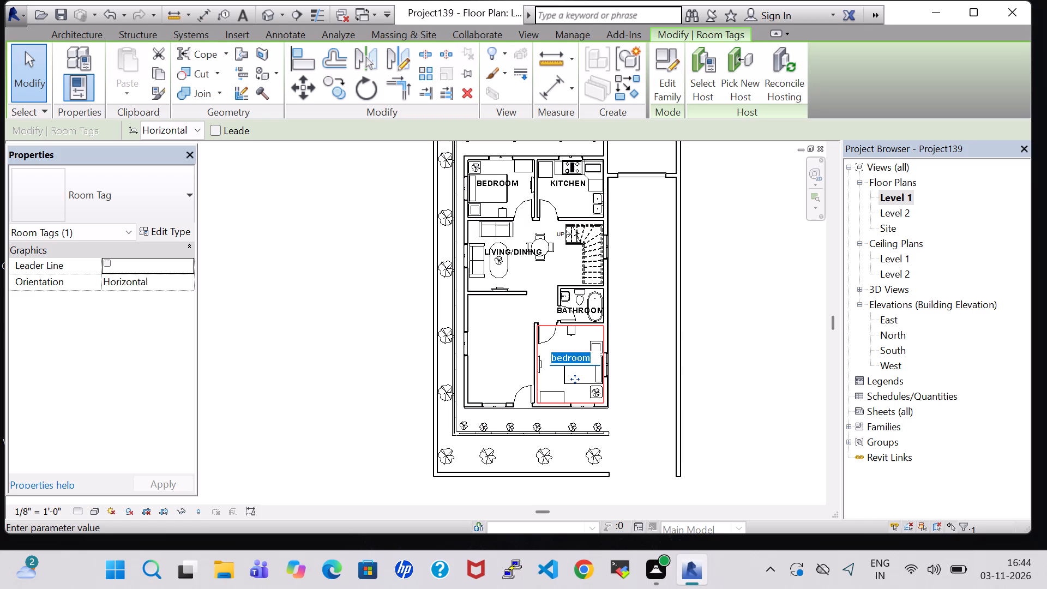
text(BEDROOM)
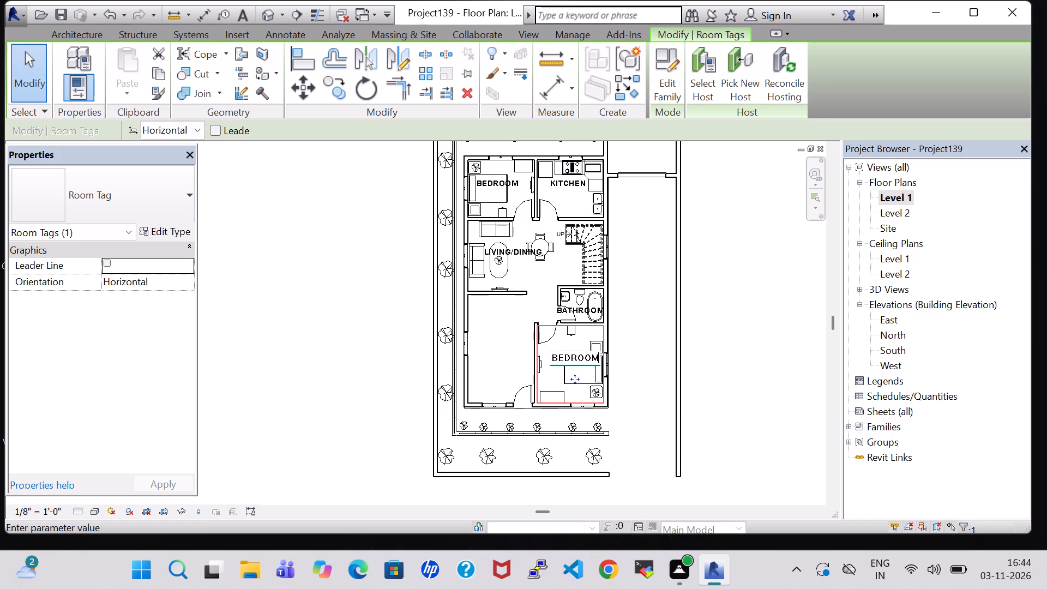
key(Return)
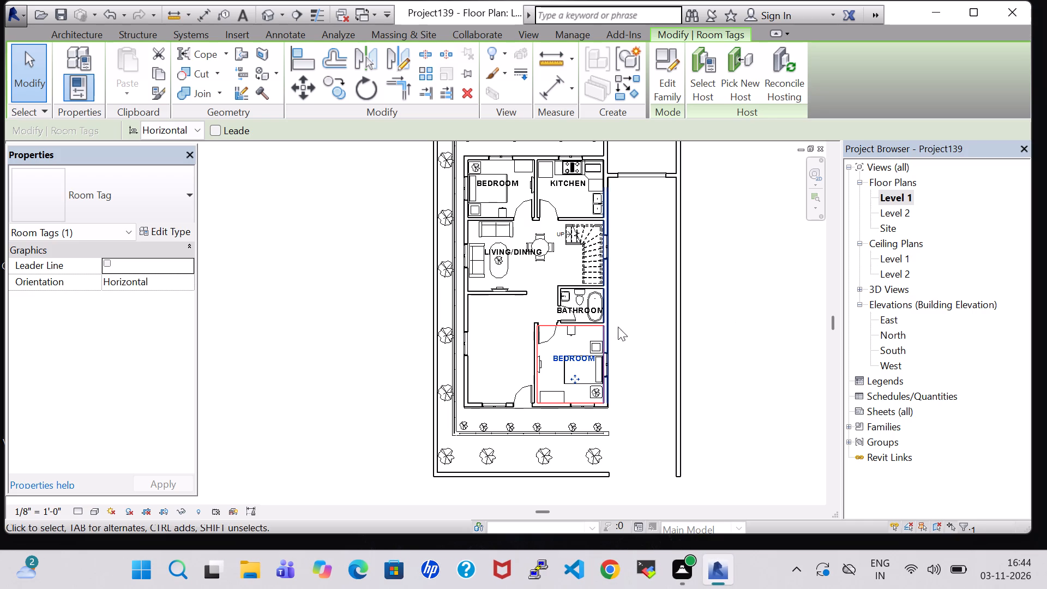
click(653, 307)
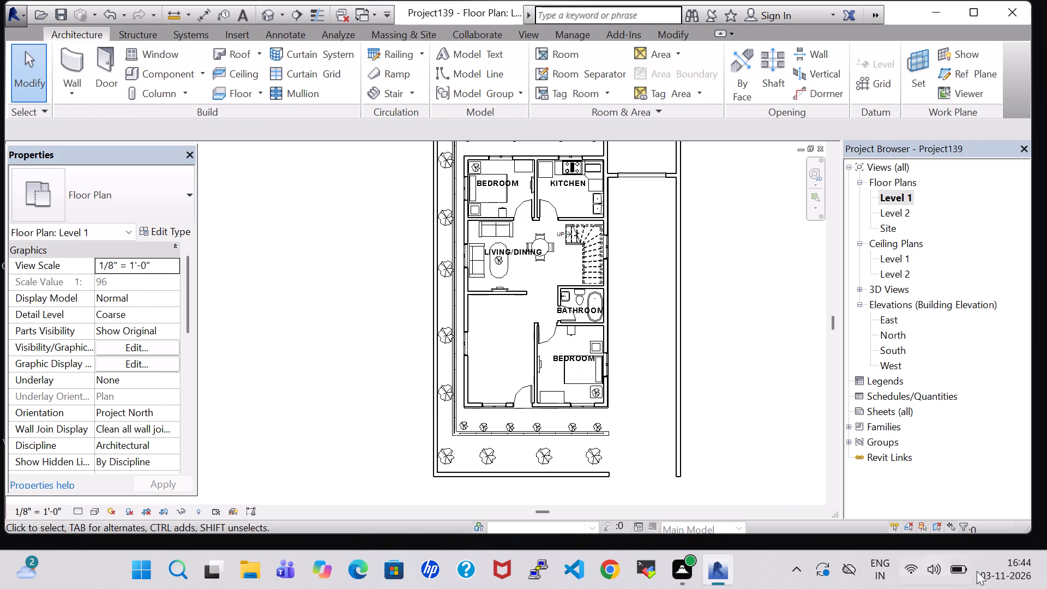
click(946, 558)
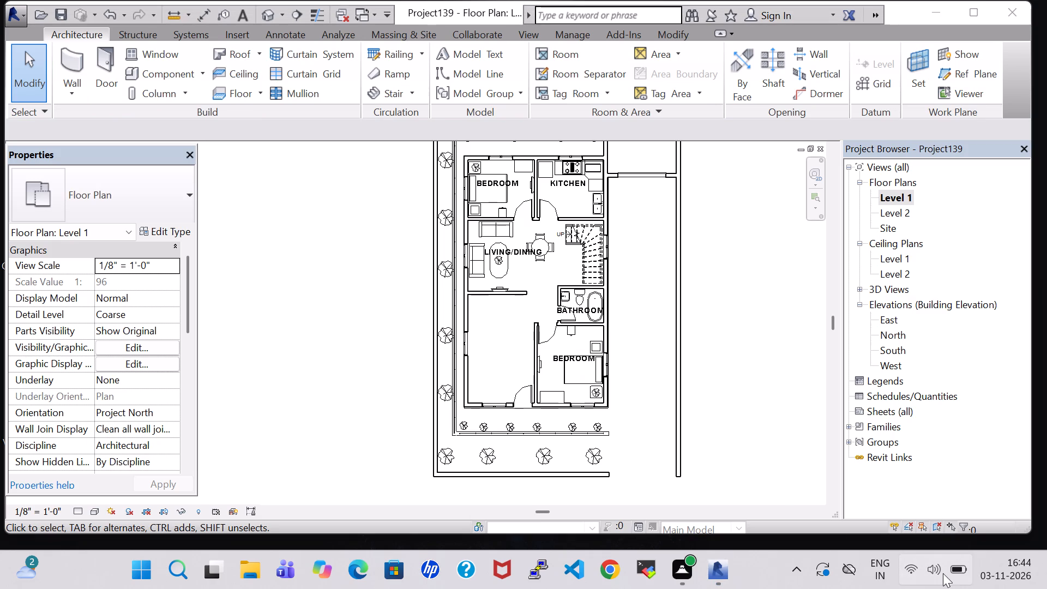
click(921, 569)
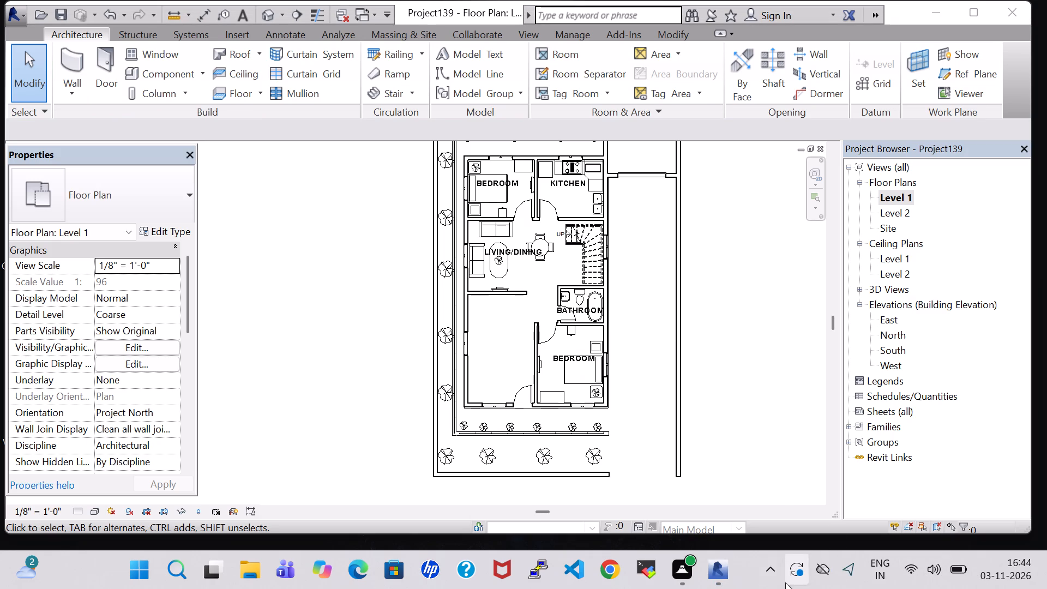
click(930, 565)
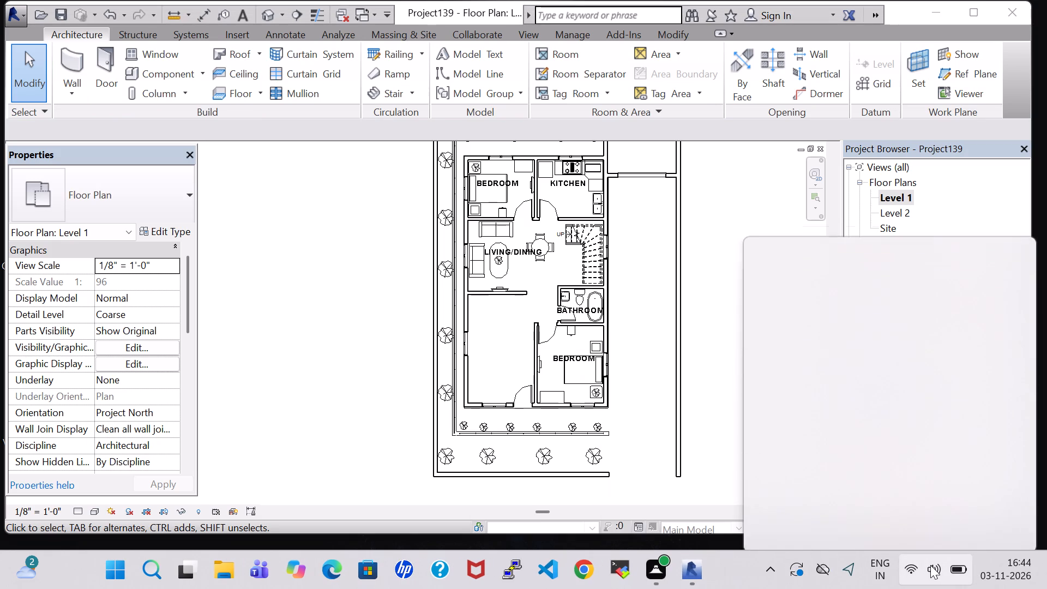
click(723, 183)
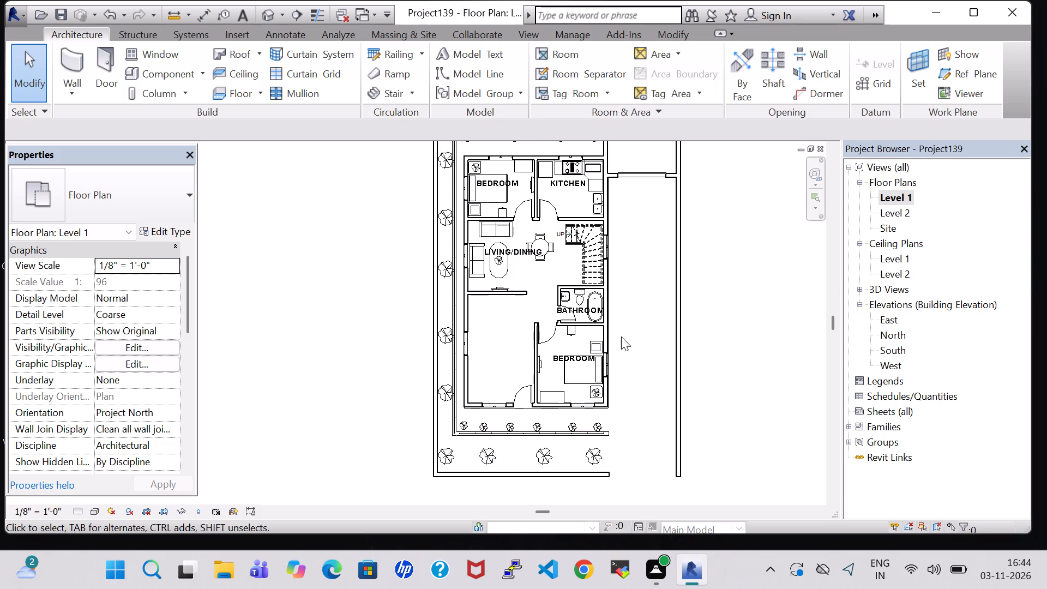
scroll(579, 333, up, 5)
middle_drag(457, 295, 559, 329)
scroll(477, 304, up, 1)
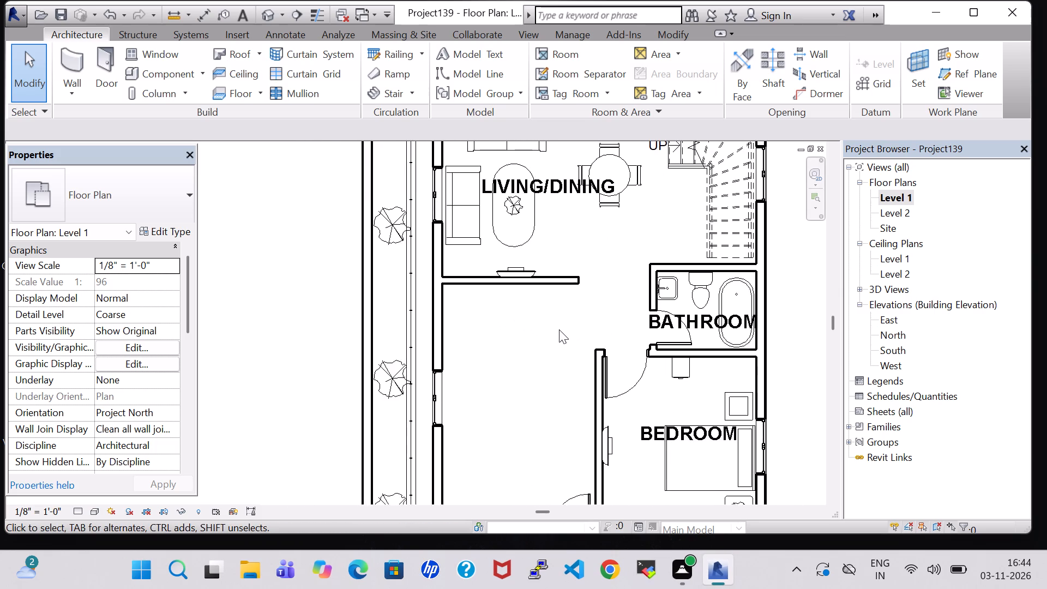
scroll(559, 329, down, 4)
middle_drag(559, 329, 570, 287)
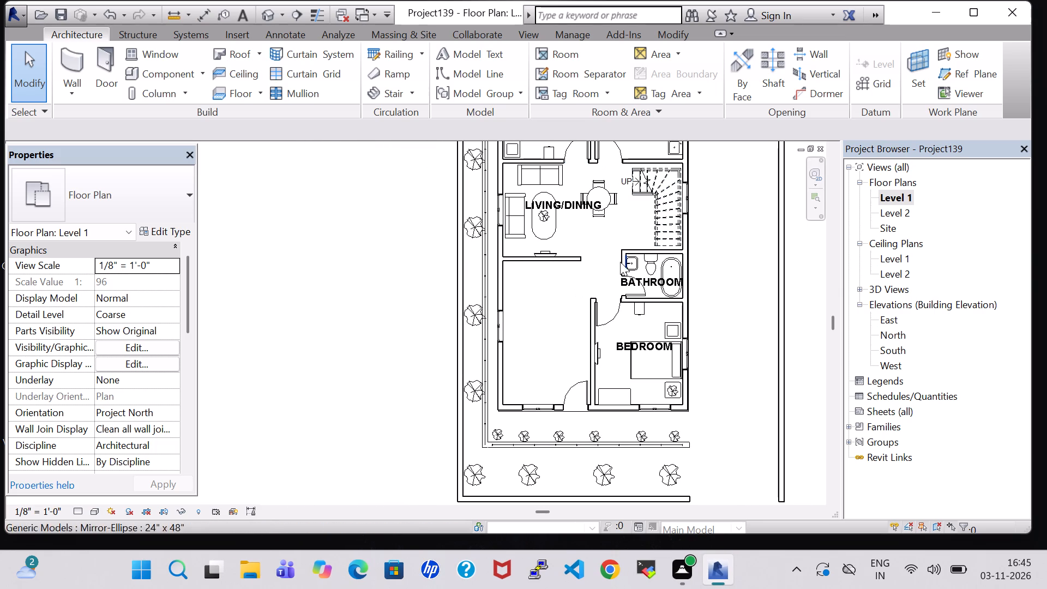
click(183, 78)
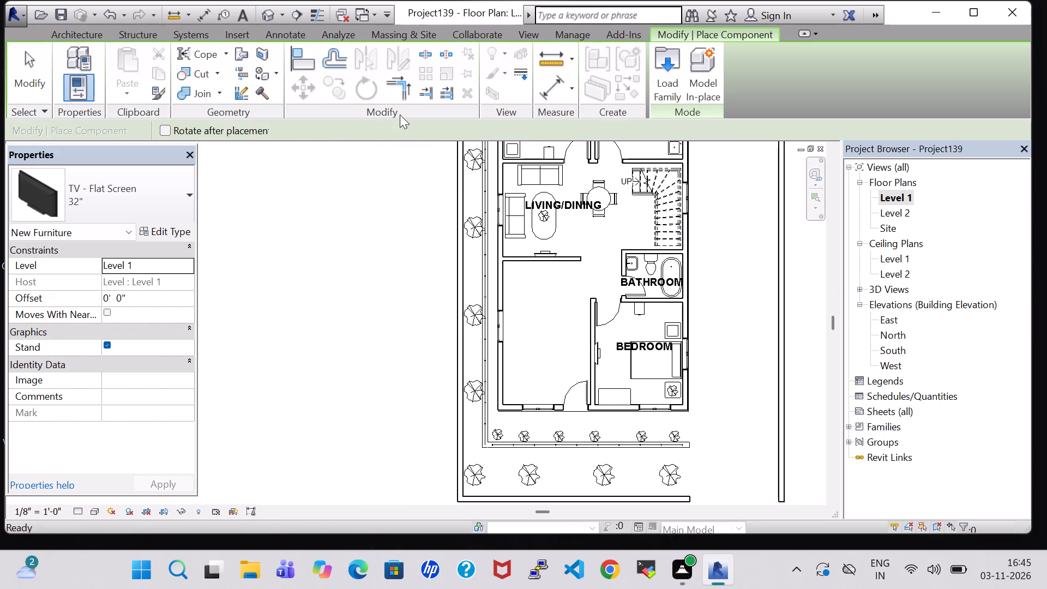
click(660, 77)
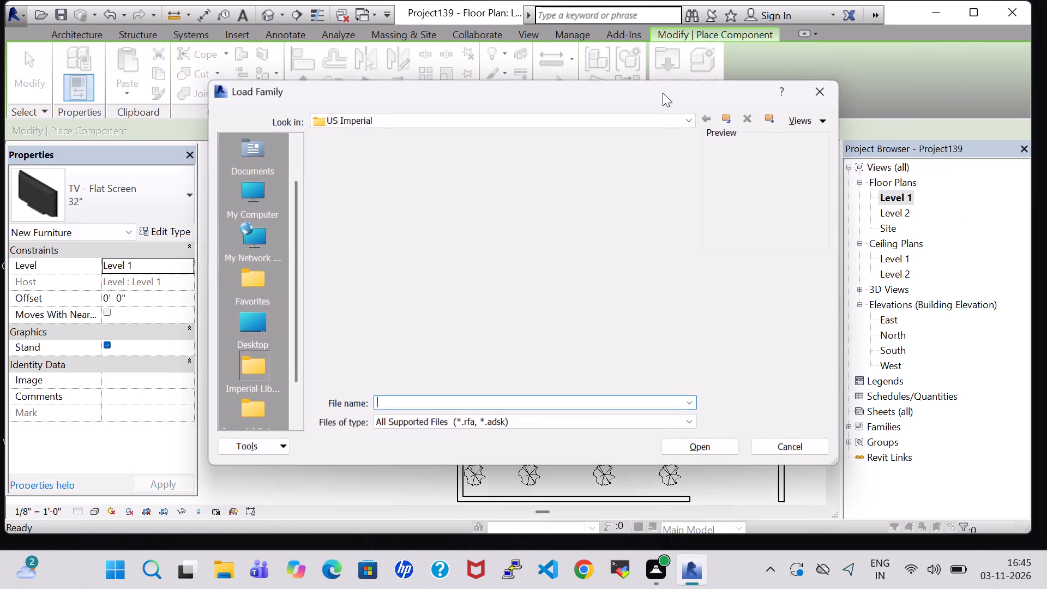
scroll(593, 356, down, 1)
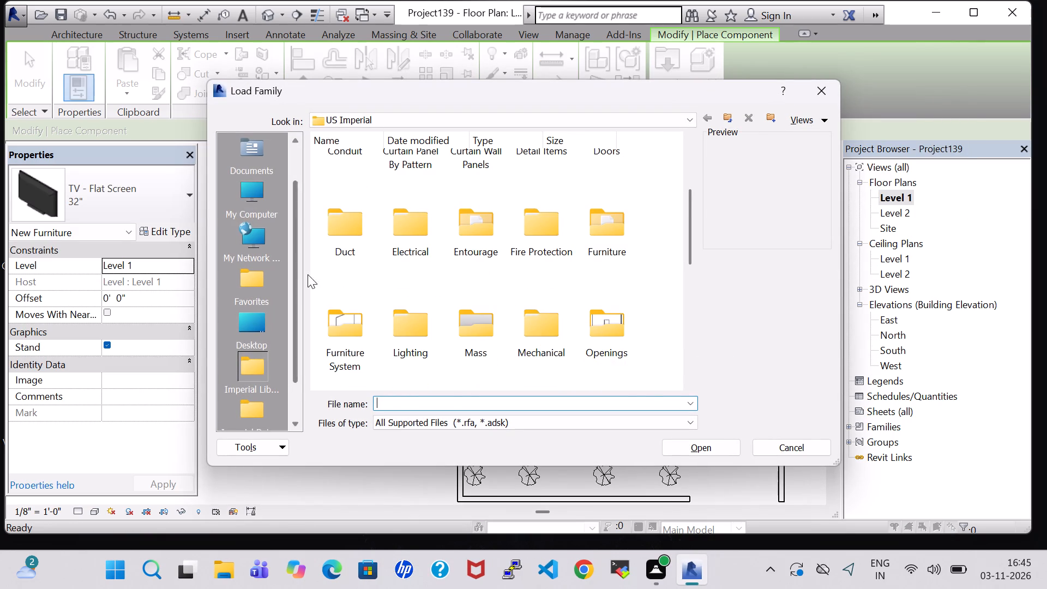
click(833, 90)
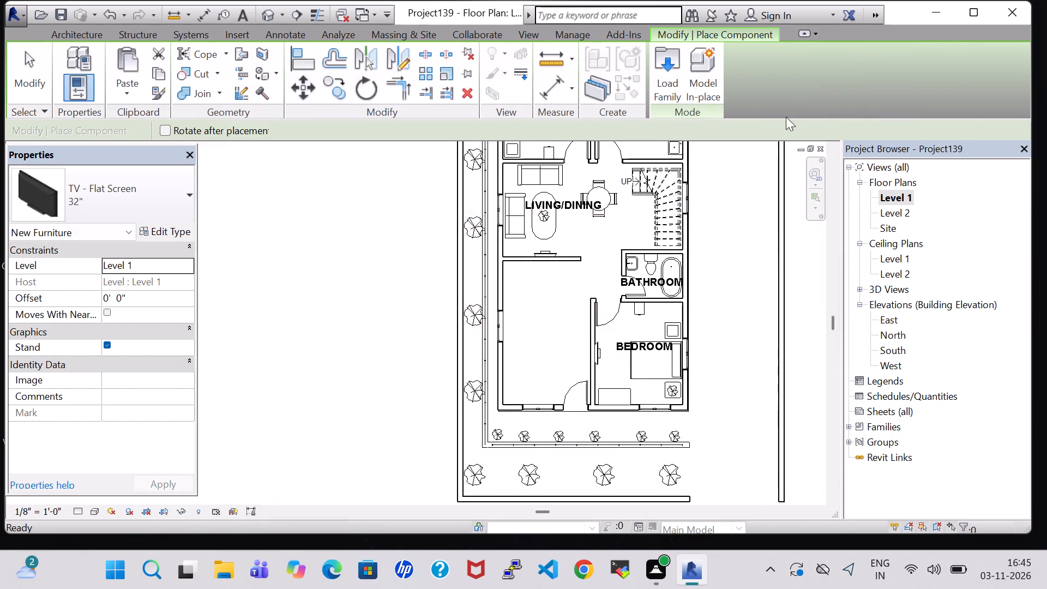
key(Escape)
Place two Sofa-Corbu sofas like the living room's in the southwest room, one against its north wall and one rotated along the west wall.
scroll(543, 303, up, 3)
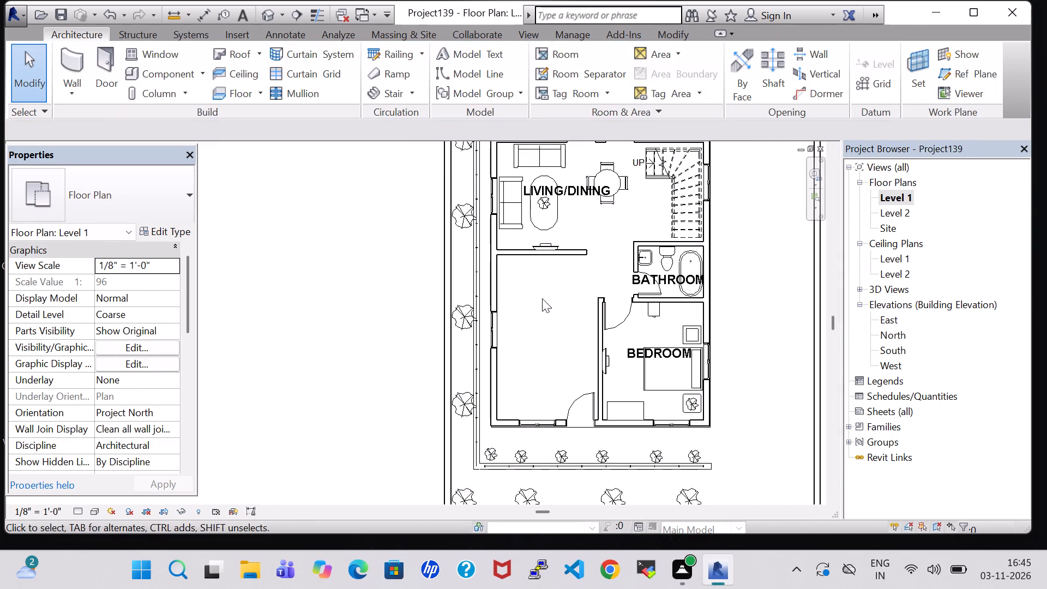
click(507, 184)
right_click(507, 184)
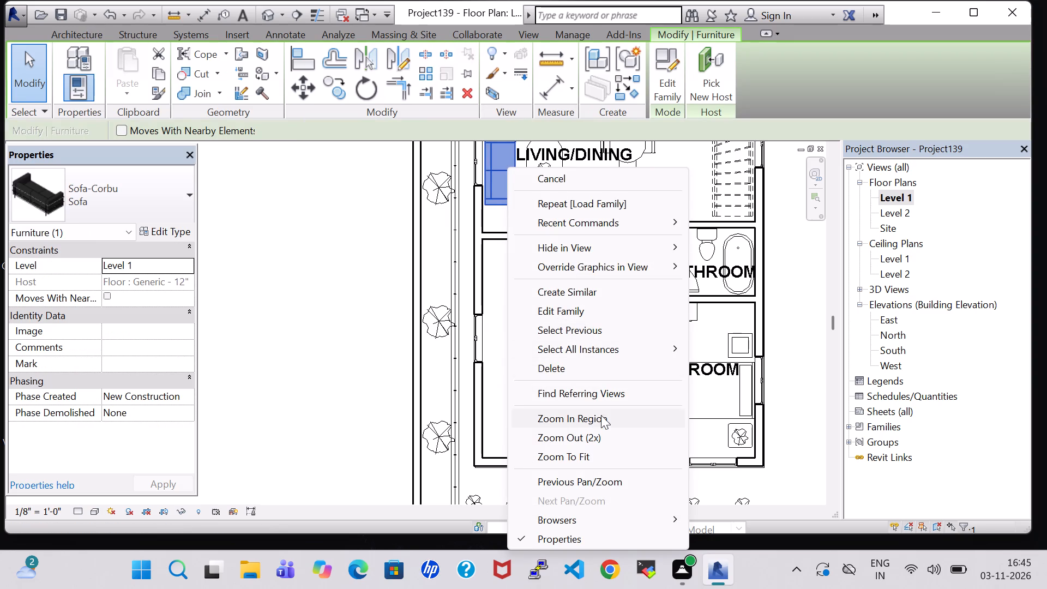
click(570, 298)
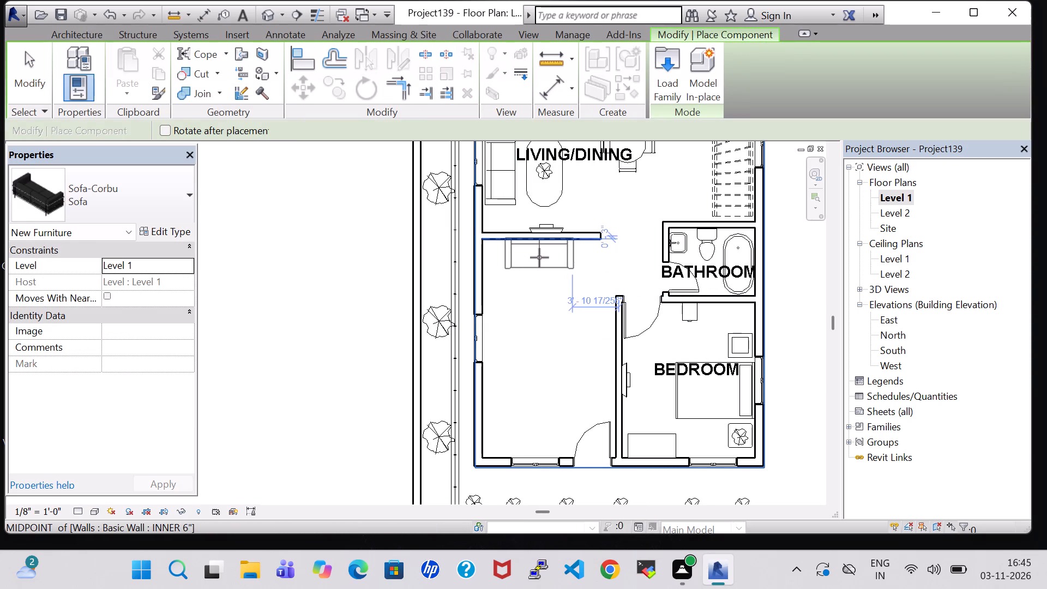
click(539, 257)
key(space)
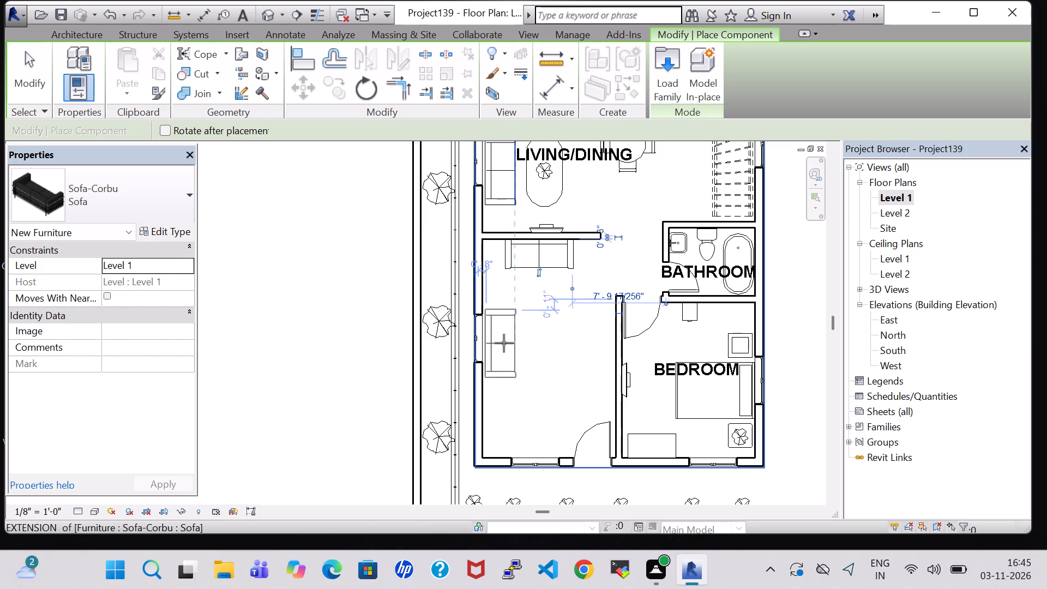
click(503, 341)
key(Escape)
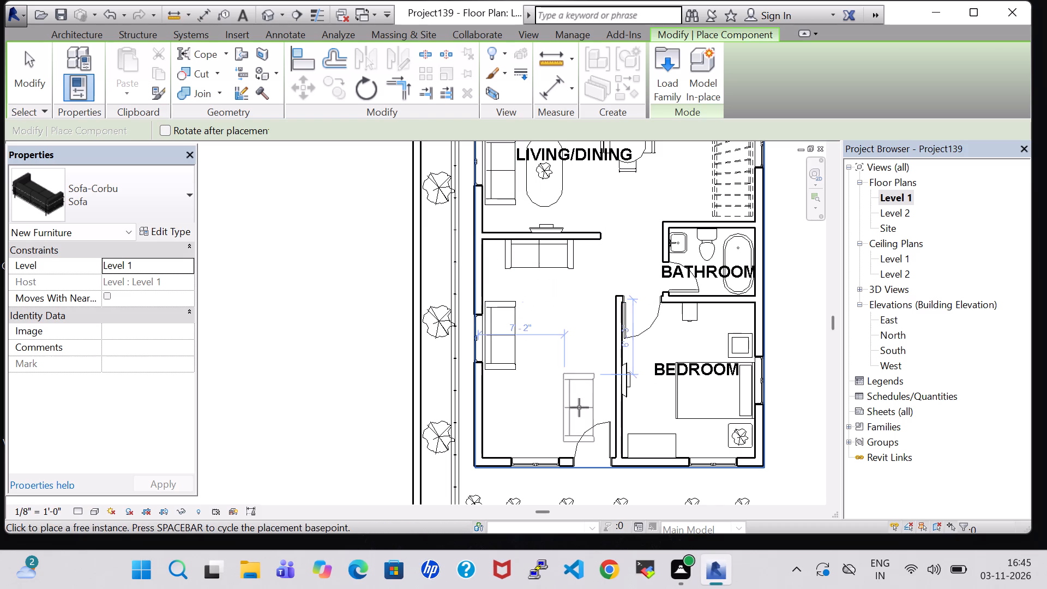
key(Escape)
Place a third Sofa-Corbu sofa, rotated along the southwest room's west wall, just south of the one already there.
click(518, 253)
right_click(518, 253)
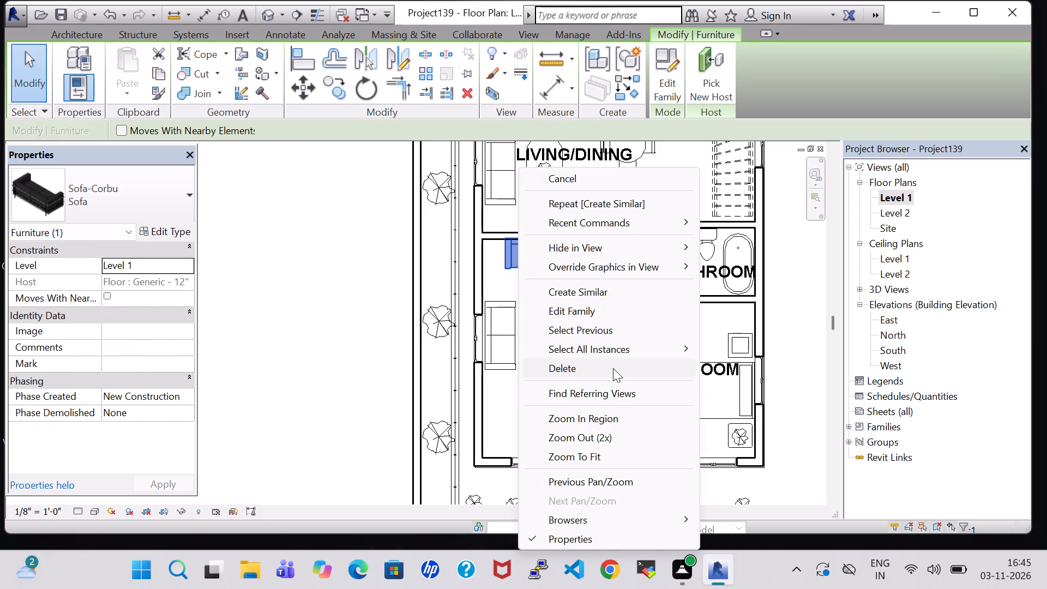
click(586, 286)
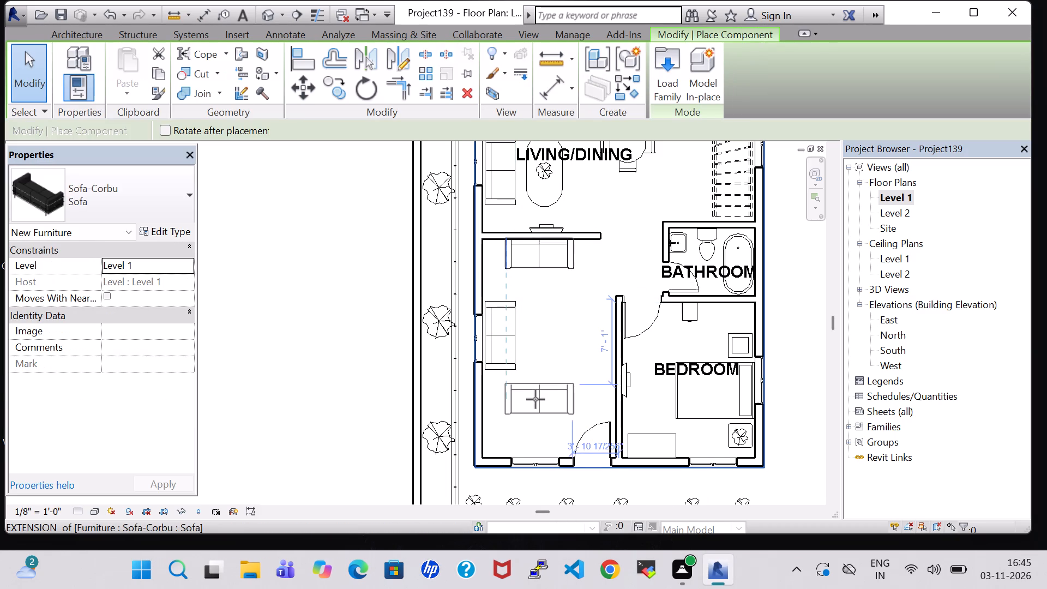
key(space)
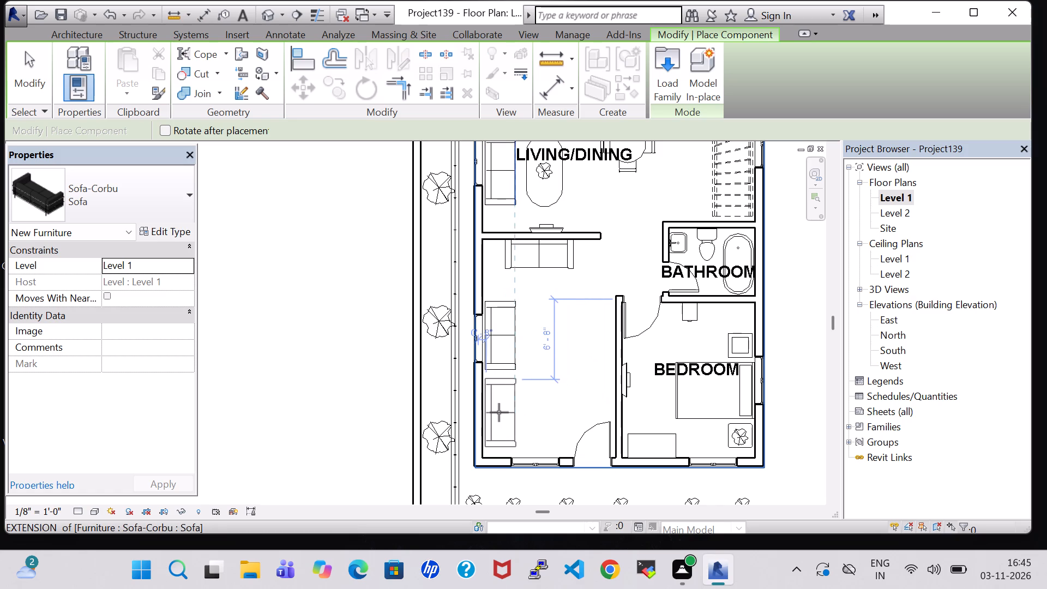
click(498, 412)
key(Escape)
key(Escape)
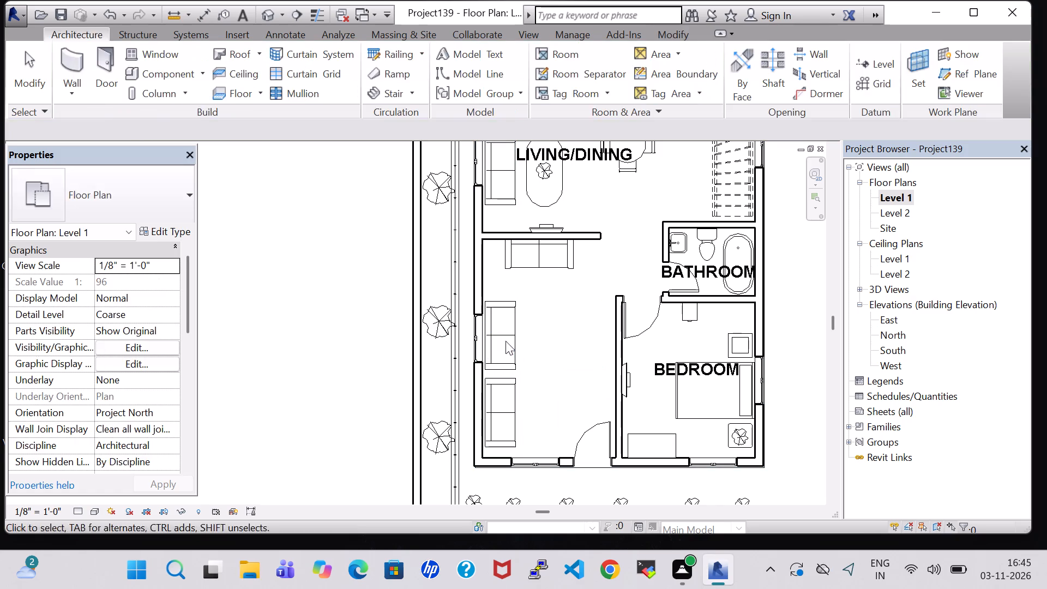
Nudge the two west-wall sofas north to about 4' 0" and 10' 8" from the southwest room's north wall.
click(506, 338)
key(Up)
key(Up)
key(Up)
key(Up)
key(Up)
key(Up)
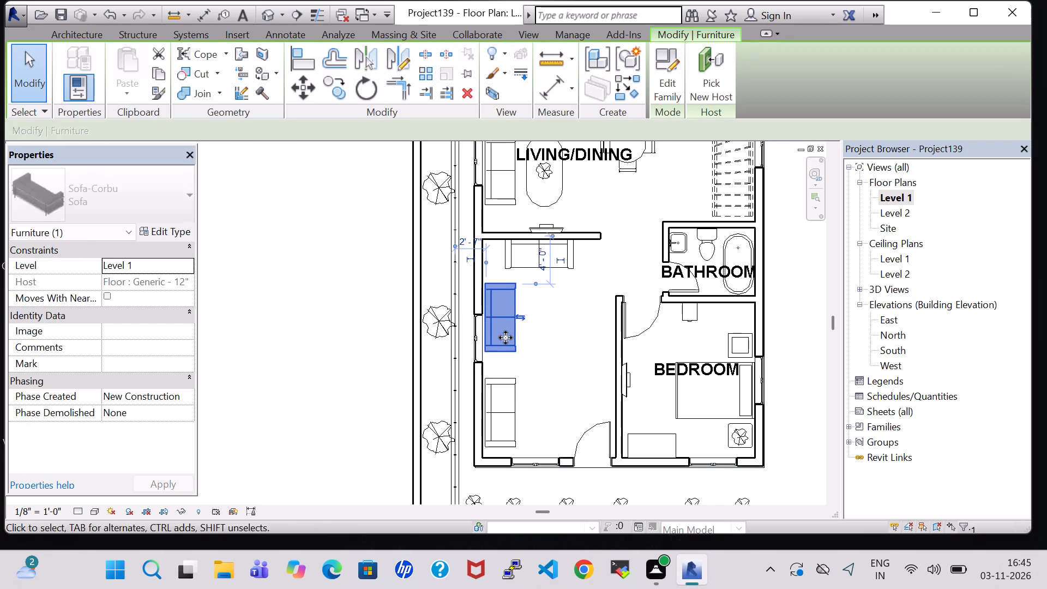
click(509, 379)
key(Up)
key(Up)
key(Up)
key(Up)
key(Up)
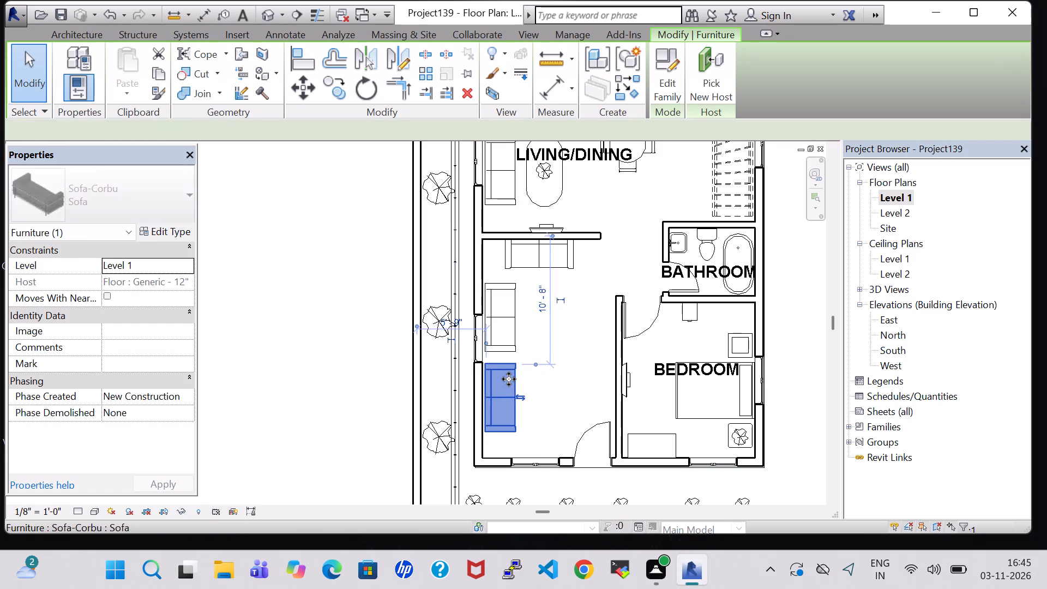
click(577, 341)
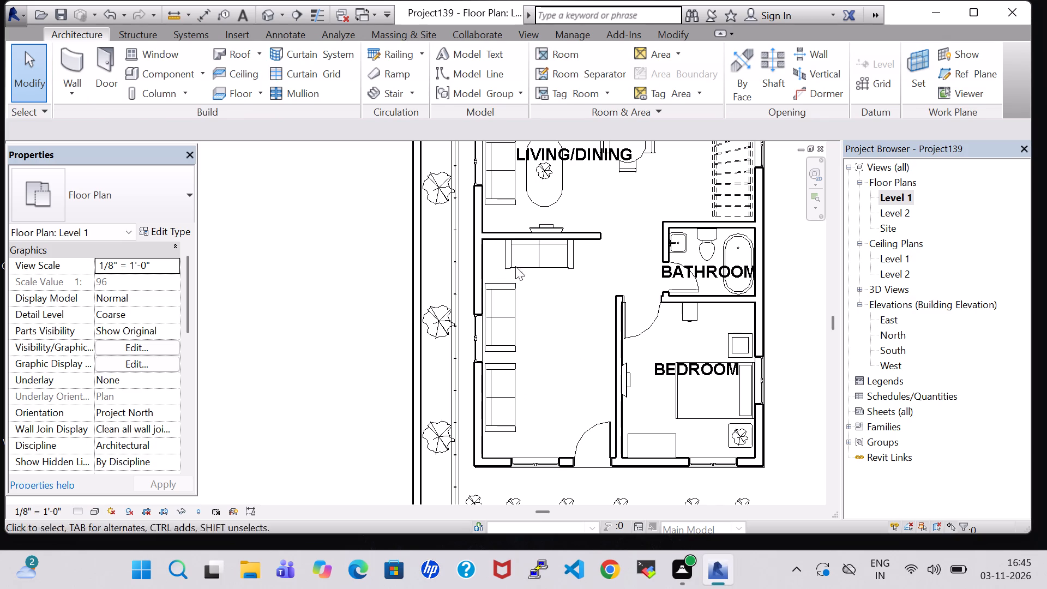
Nudge the southwest room's north-wall sofa a short distance east.
click(524, 255)
key(Right)
key(Right)
key(Right)
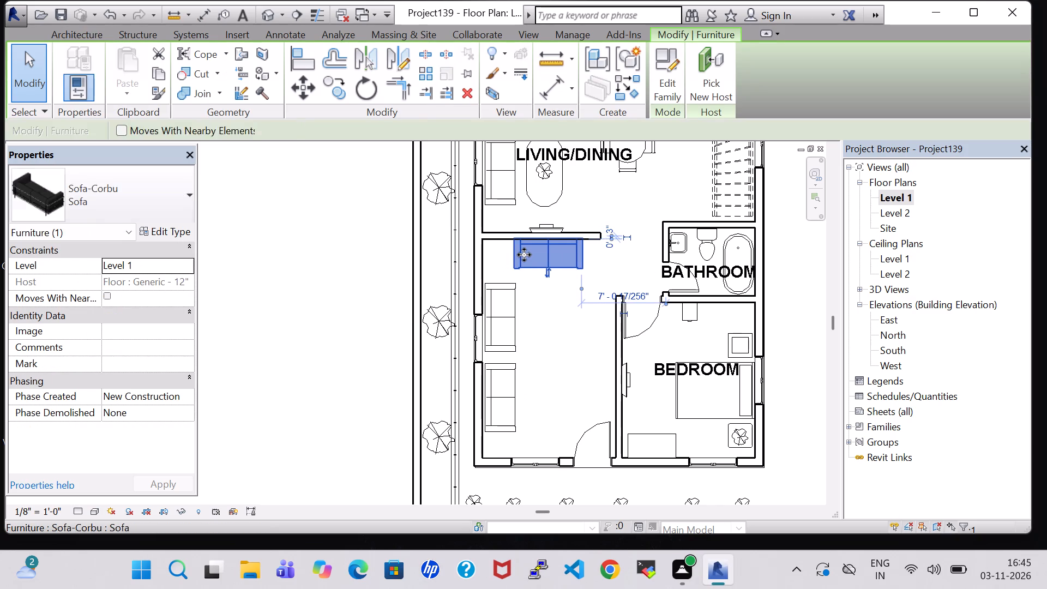
key(Right)
key(Right)
click(545, 345)
Place a 24" x 24" x 24" Table-Coffee like the northwest bedroom's in the southwest room's northwest corner, about 2' 1" from the north wall.
middle_drag(619, 197, 623, 207)
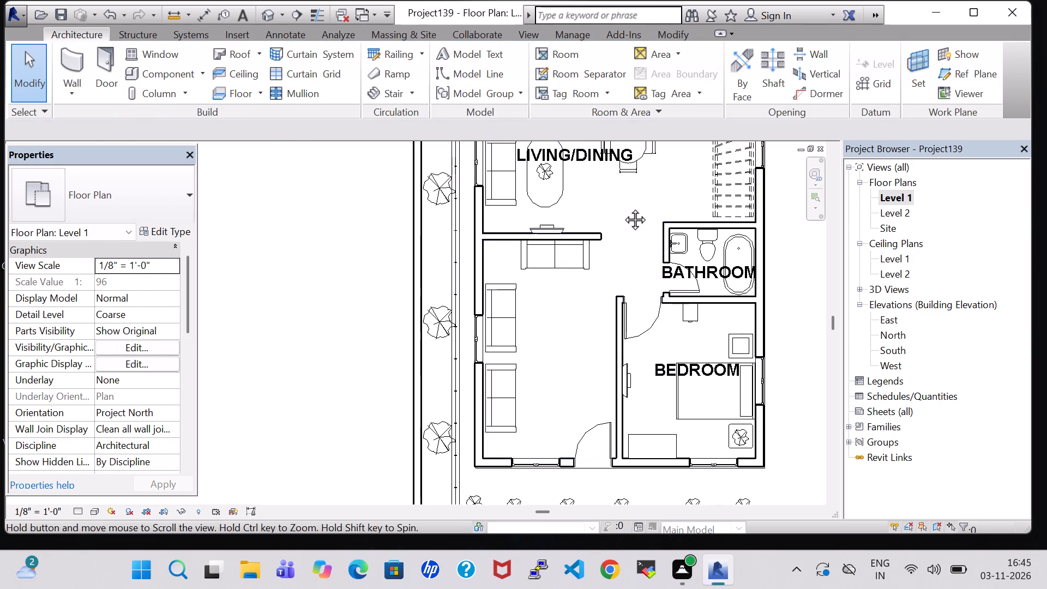
middle_drag(623, 207, 647, 360)
click(529, 230)
right_click(529, 230)
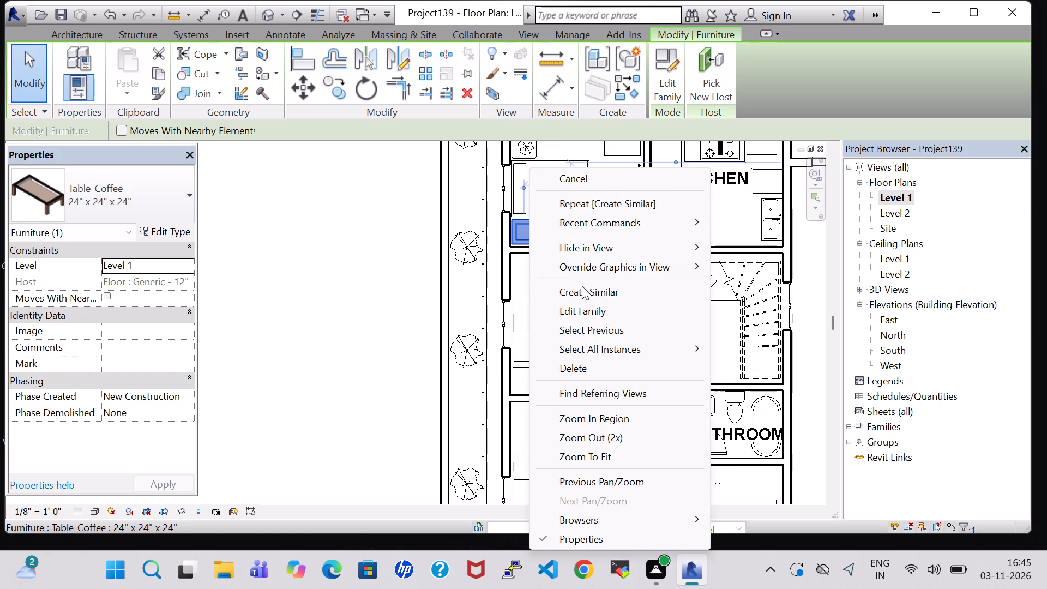
click(587, 293)
scroll(525, 425, up, 3)
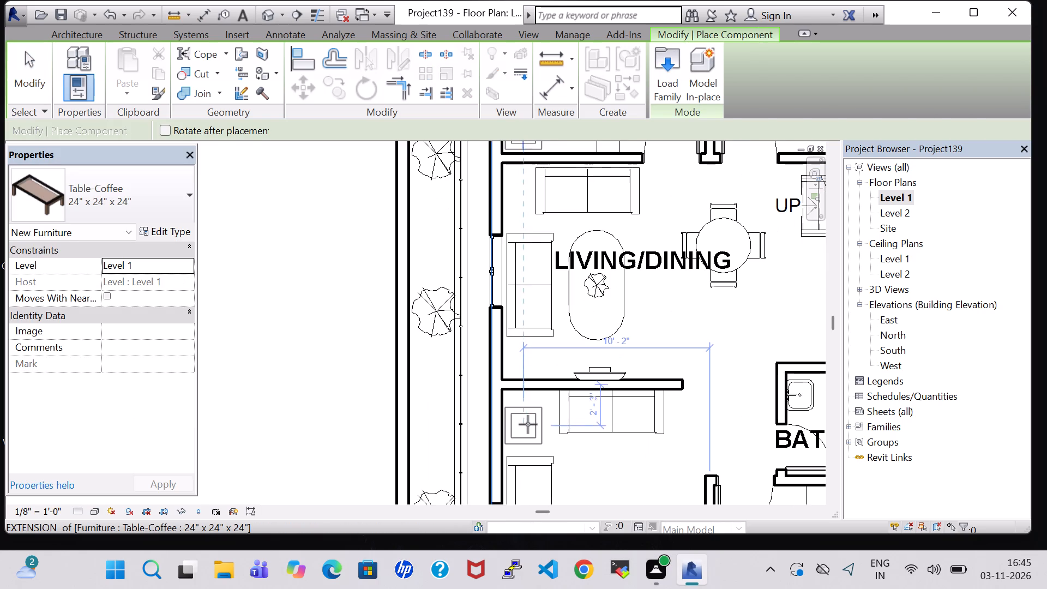
click(531, 423)
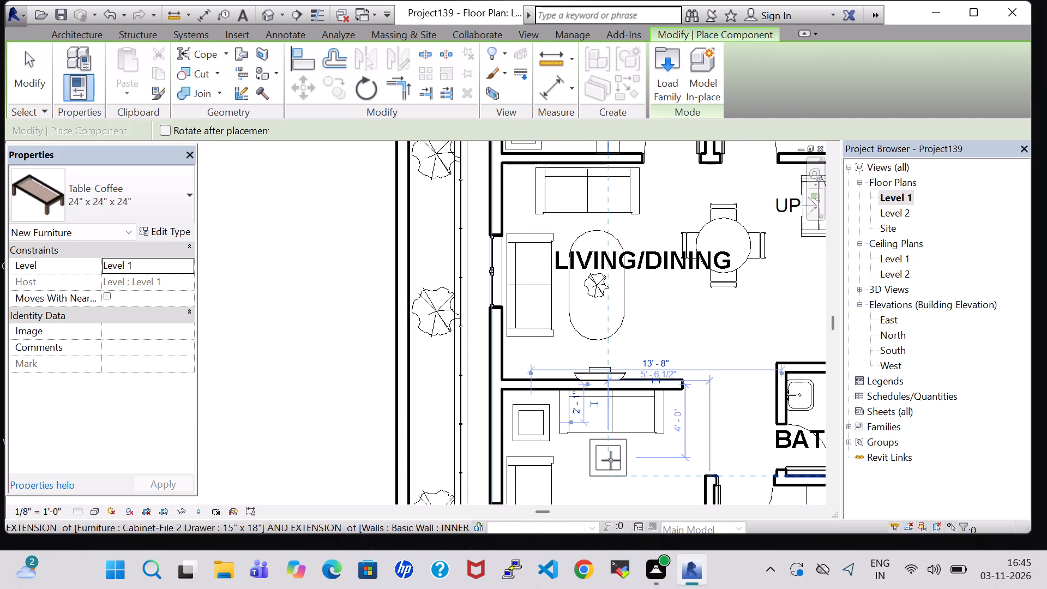
key(Escape)
key(Escape)
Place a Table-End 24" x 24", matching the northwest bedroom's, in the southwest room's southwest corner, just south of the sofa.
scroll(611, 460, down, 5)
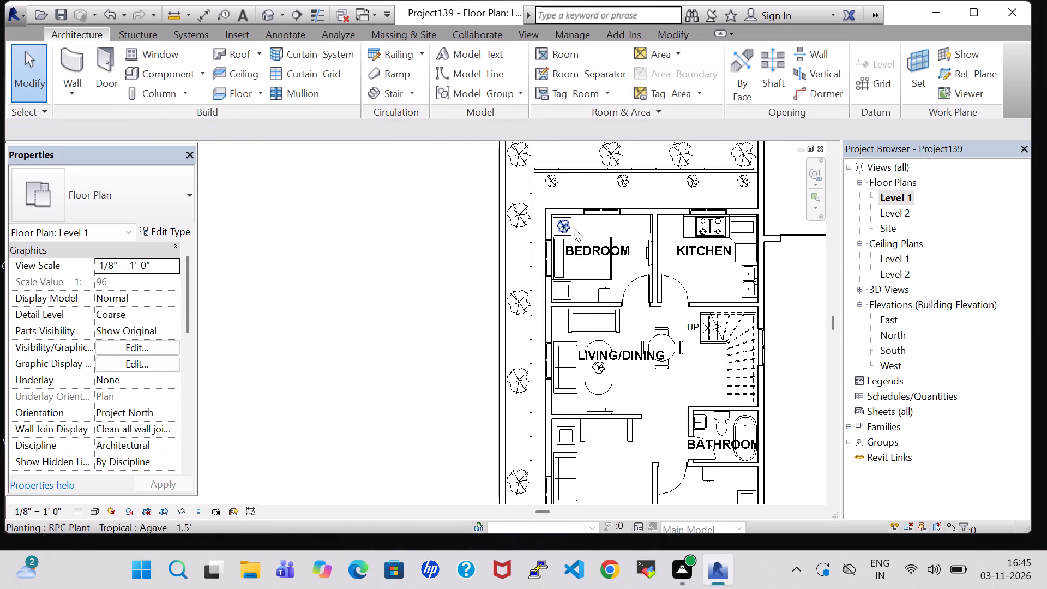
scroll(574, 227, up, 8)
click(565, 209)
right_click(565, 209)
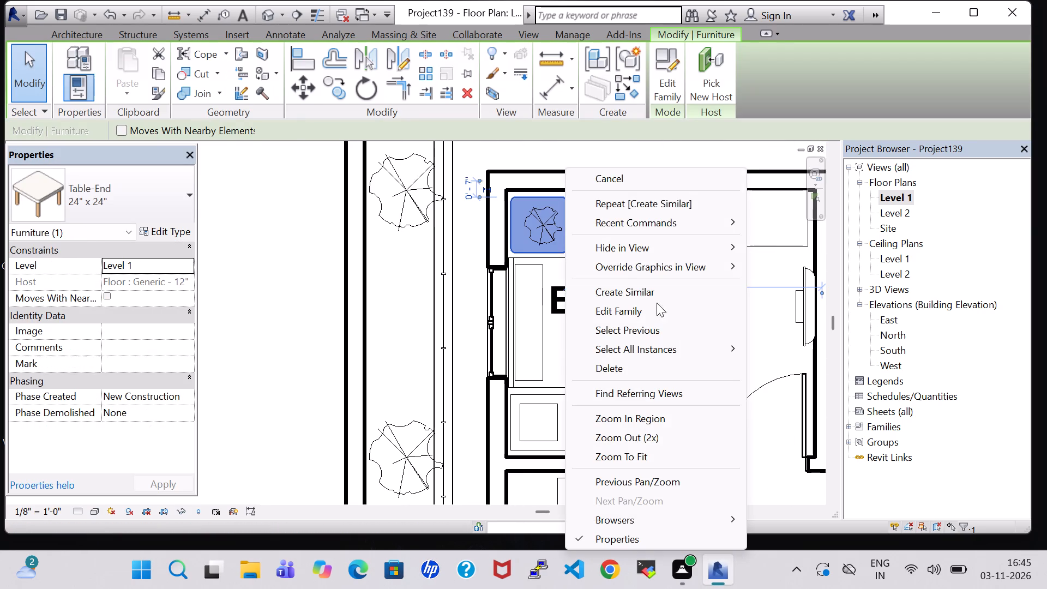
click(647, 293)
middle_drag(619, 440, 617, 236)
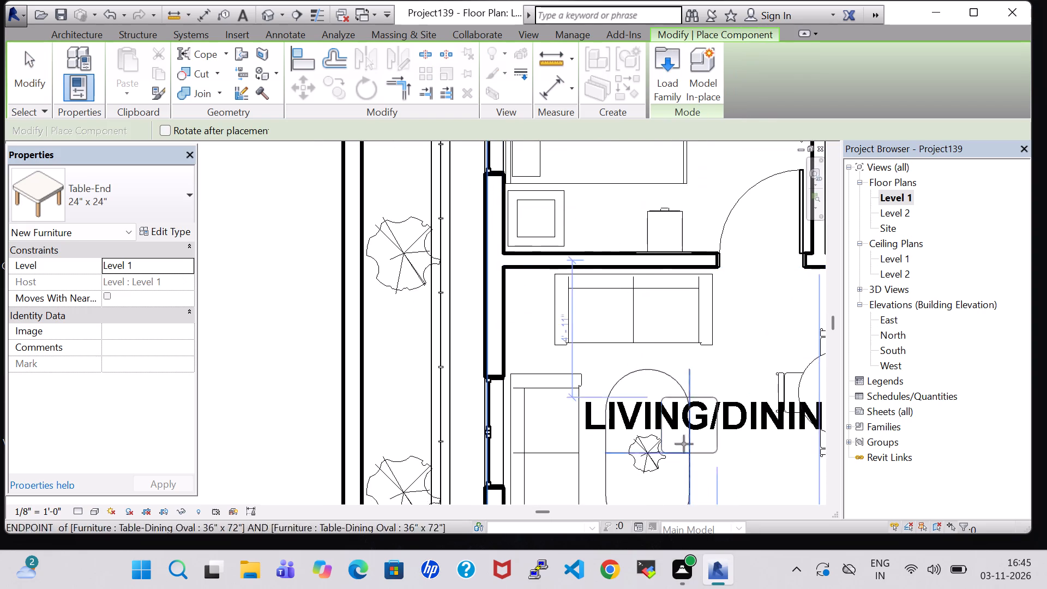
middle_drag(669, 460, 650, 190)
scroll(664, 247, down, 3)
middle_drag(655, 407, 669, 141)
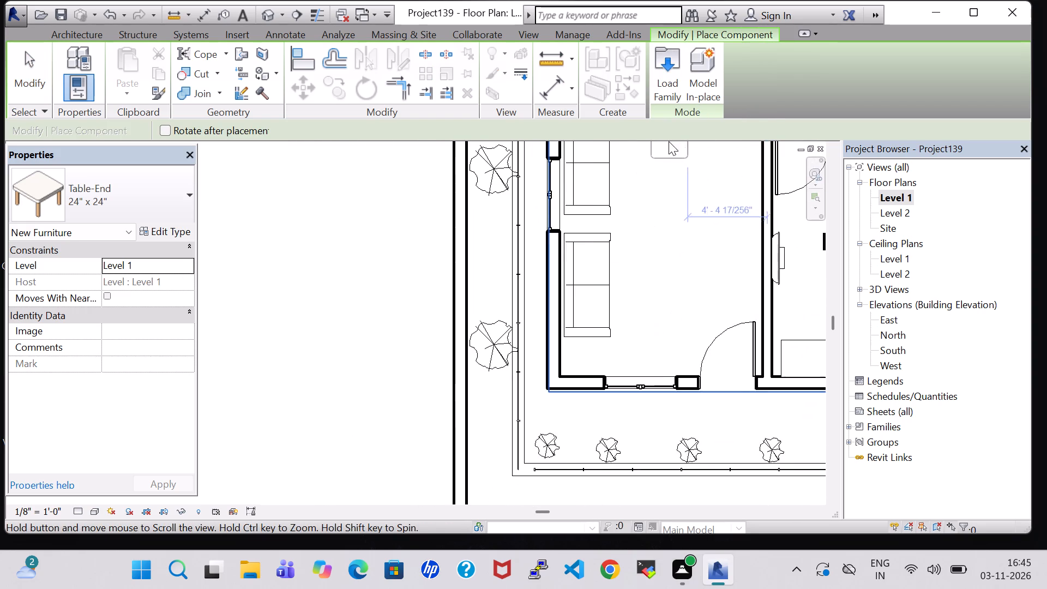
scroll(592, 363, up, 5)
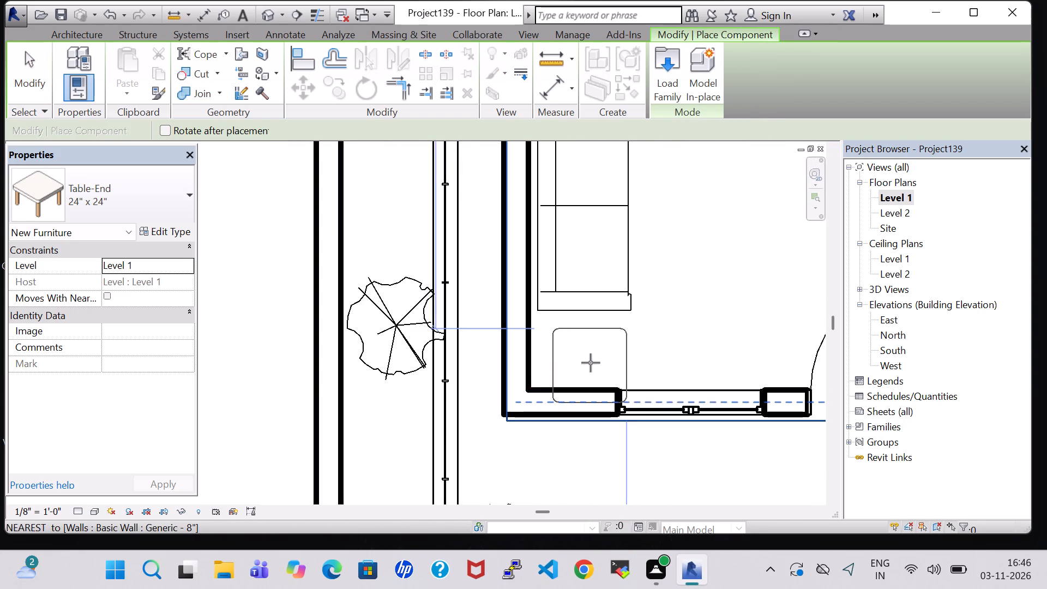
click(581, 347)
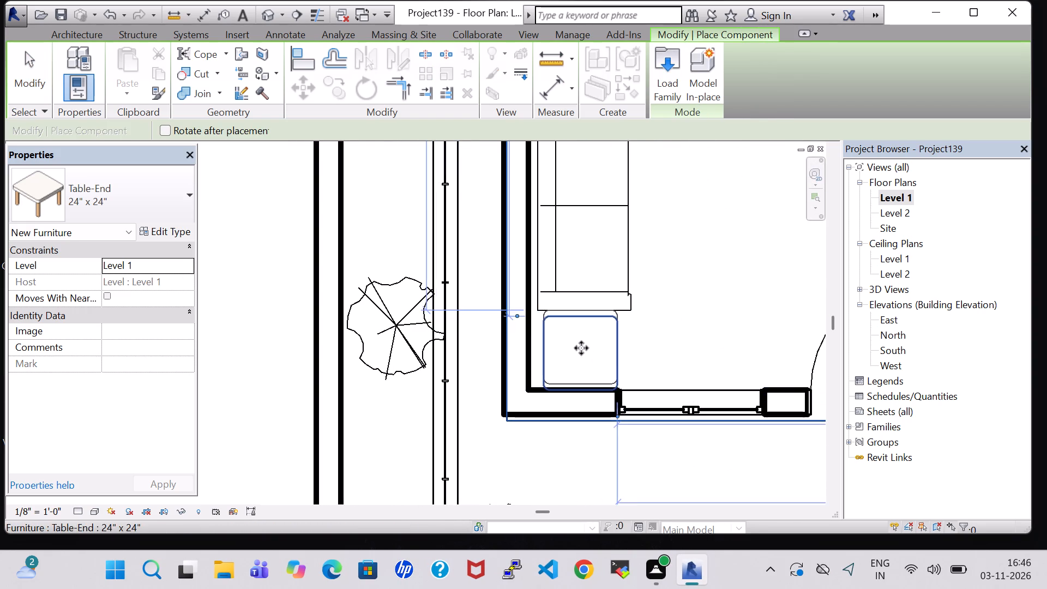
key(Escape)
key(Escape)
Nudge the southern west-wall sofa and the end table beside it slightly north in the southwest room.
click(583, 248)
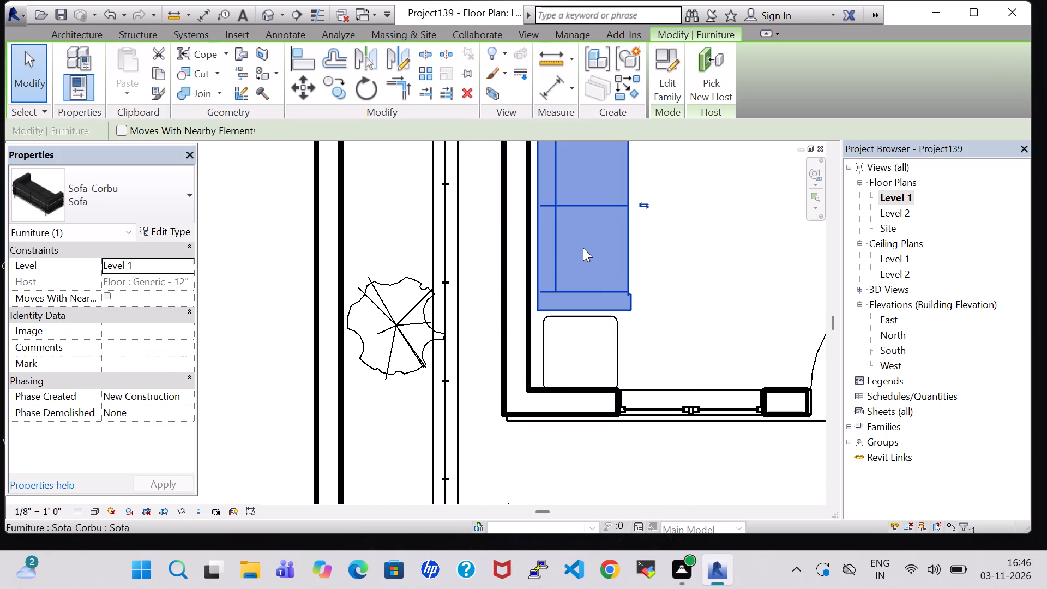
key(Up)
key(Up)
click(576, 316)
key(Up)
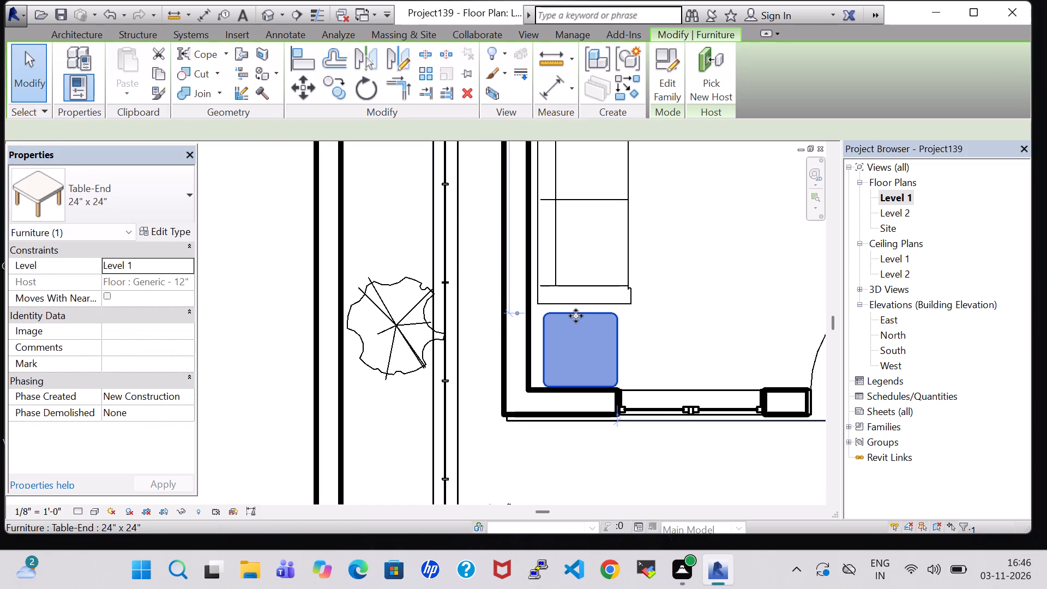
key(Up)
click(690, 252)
Place a 36" x 72" Table-Dining Oval like the living room's, running north-south, about 3' 7" from the southwest room's west wall, beside the sofas.
scroll(690, 250, down, 3)
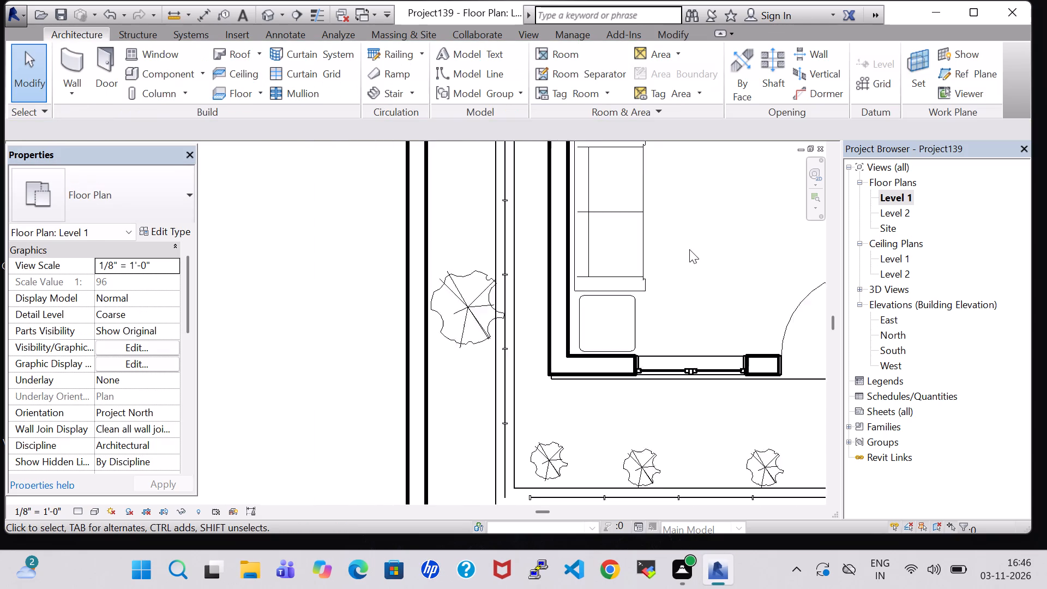
scroll(689, 249, down, 1)
middle_drag(678, 211, 673, 340)
middle_drag(677, 281, 677, 316)
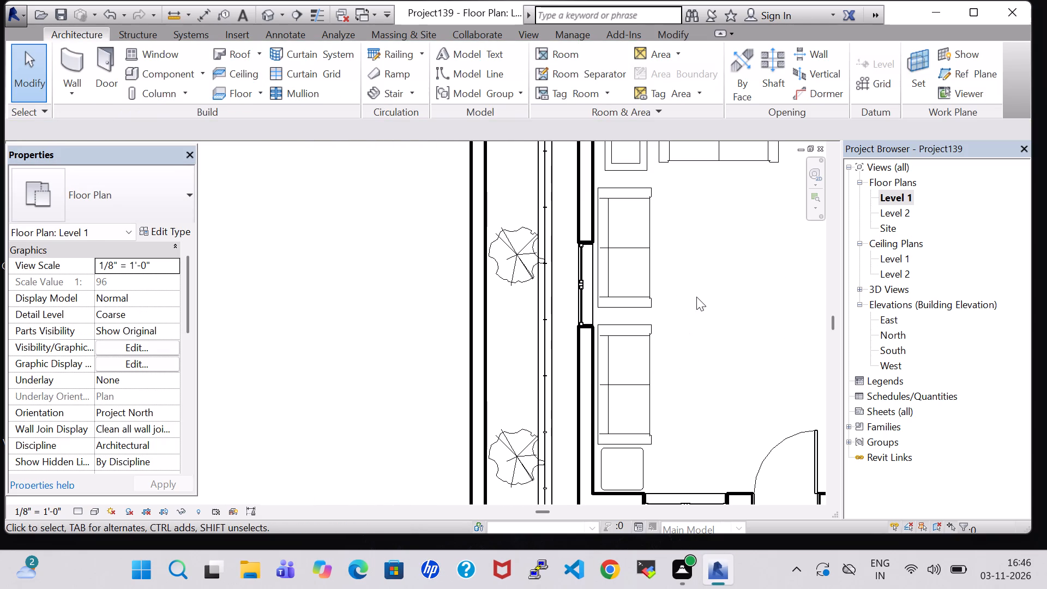
scroll(701, 291, down, 4)
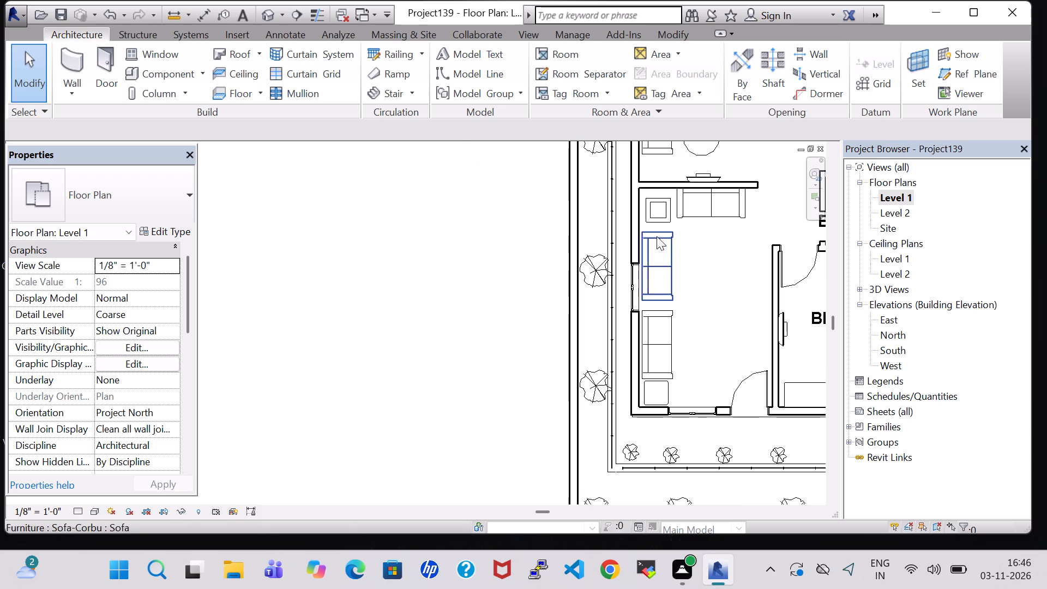
click(704, 156)
right_click(705, 156)
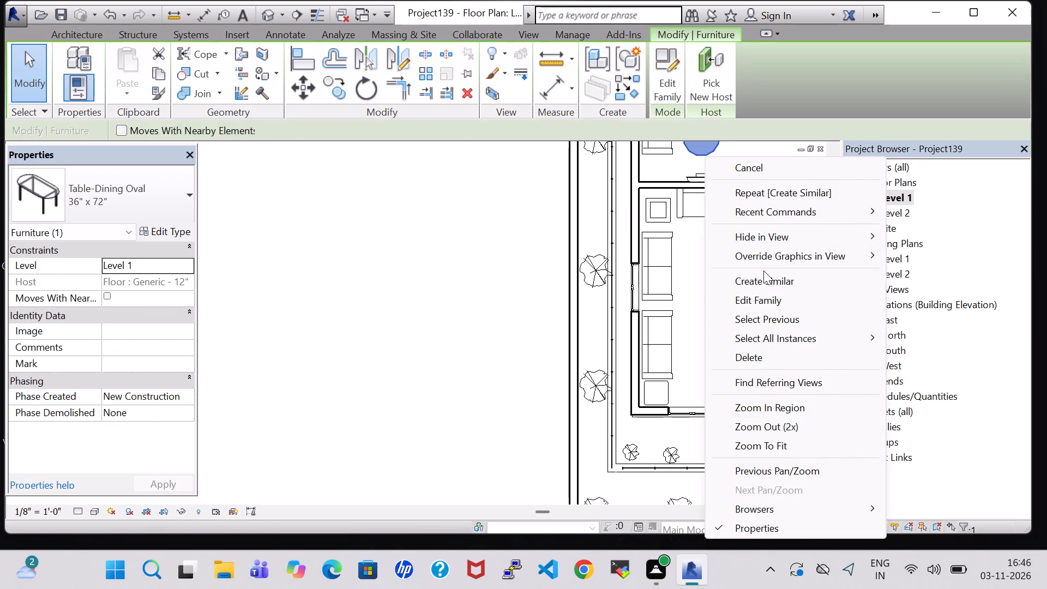
click(766, 278)
key(space)
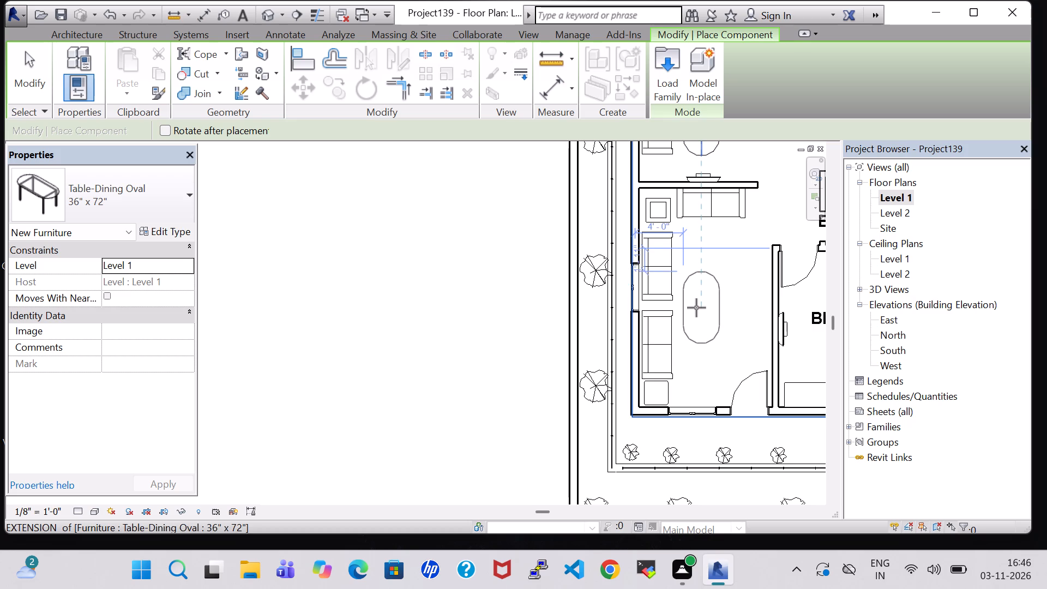
scroll(696, 307, up, 4)
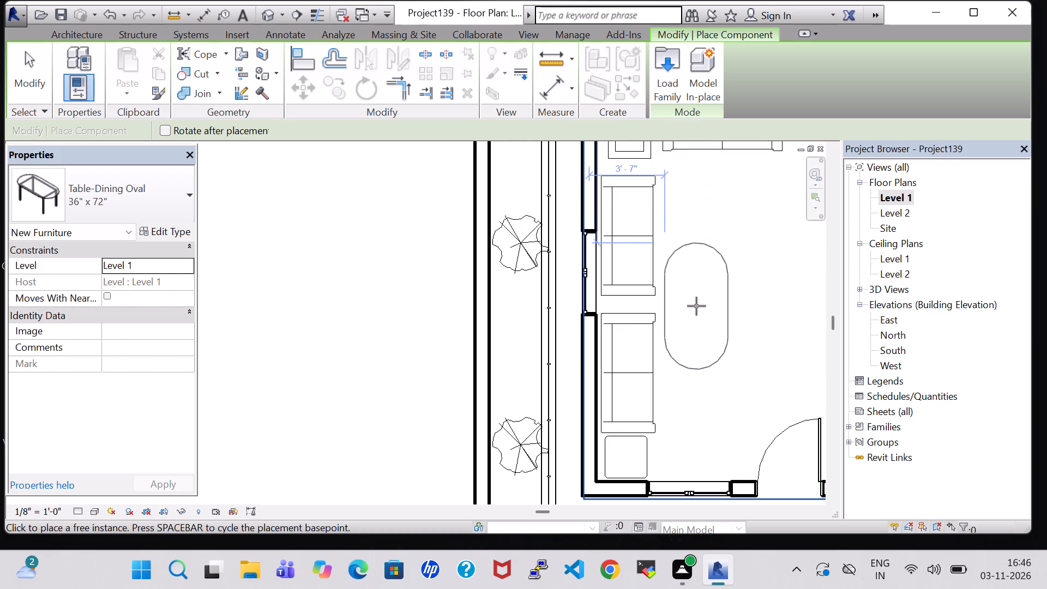
click(696, 306)
key(Escape)
key(Escape)
Place an RPC Plant - Tropical Agave - 1.5', matching the living room table's, at the east edge of the southwest room's oval table.
scroll(778, 336, down, 4)
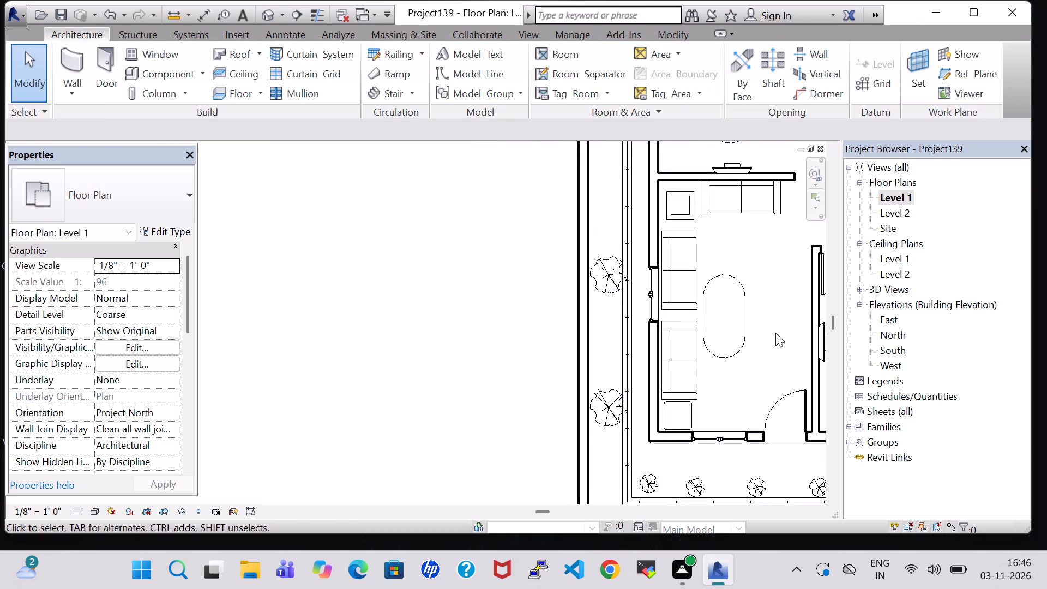
scroll(775, 333, down, 3)
click(750, 202)
right_click(750, 202)
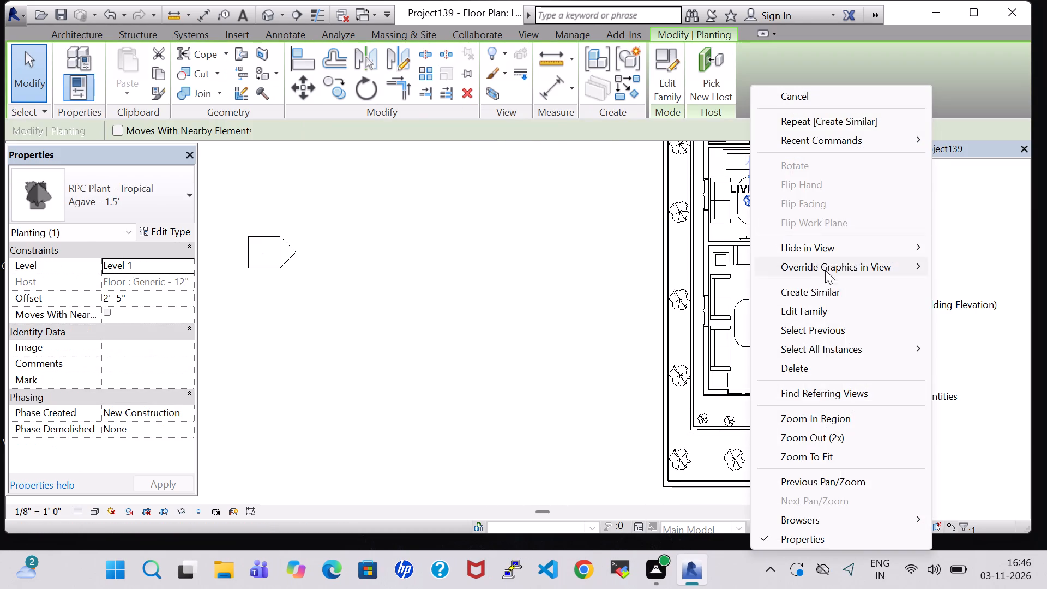
click(832, 290)
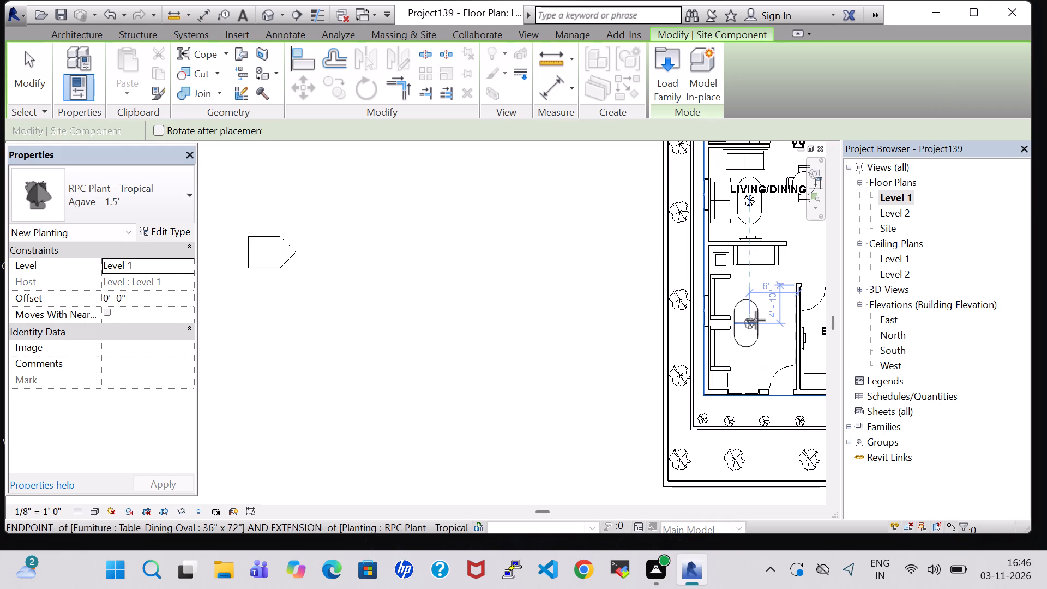
click(757, 320)
key(Escape)
key(Escape)
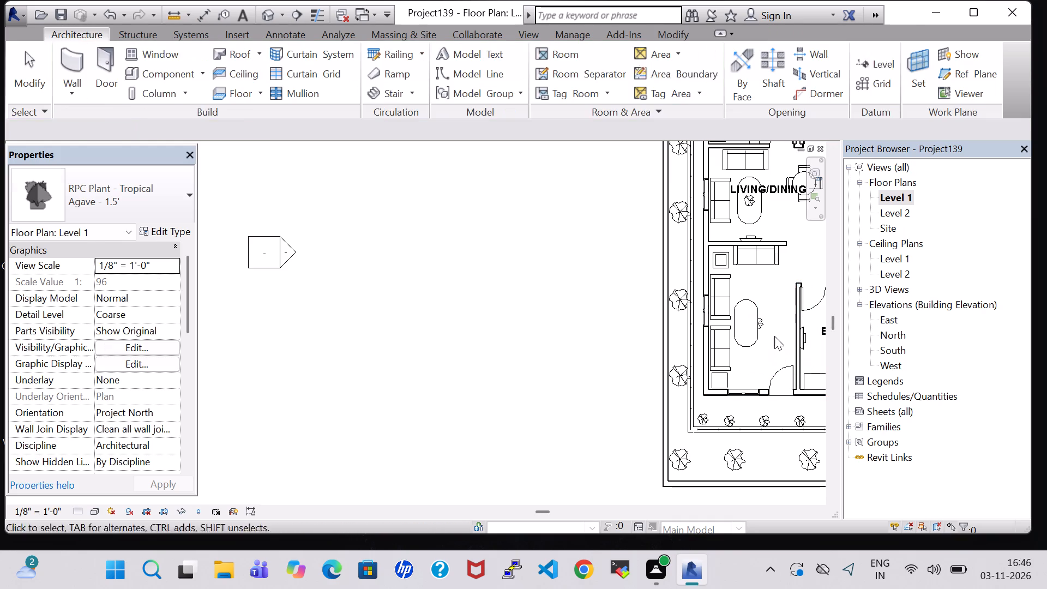
Set the new Agave plant's offset from Level 1 to 2' 5".
click(766, 321)
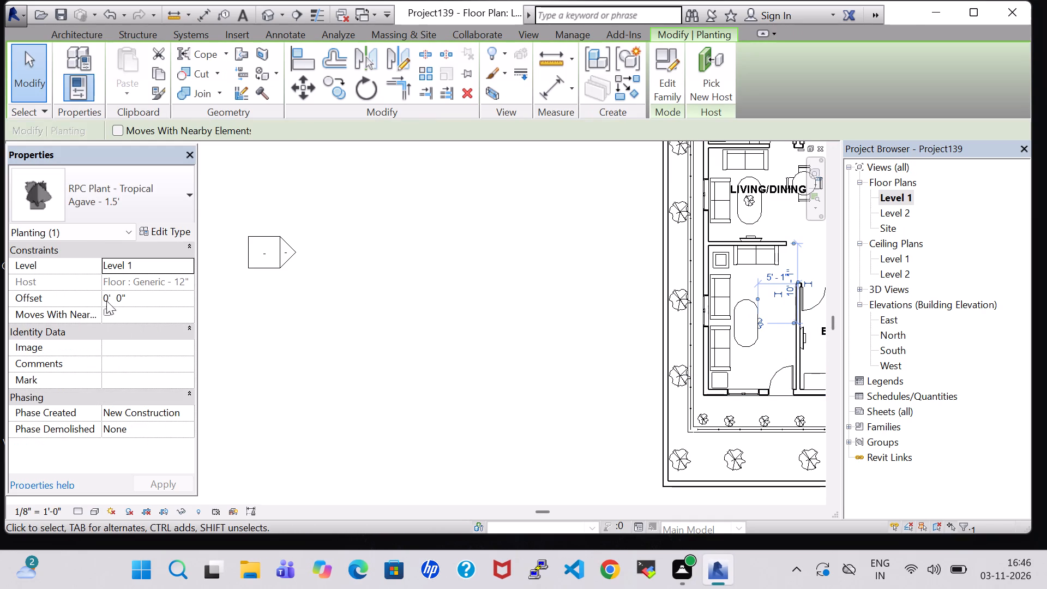
click(111, 296)
key(Left)
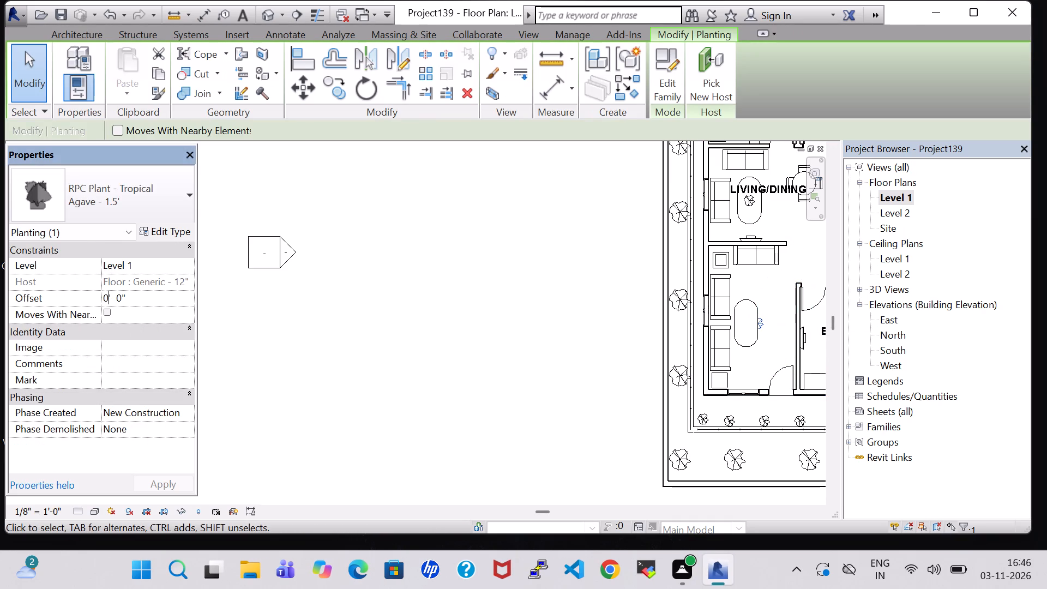
key(BackSpace)
key(2)
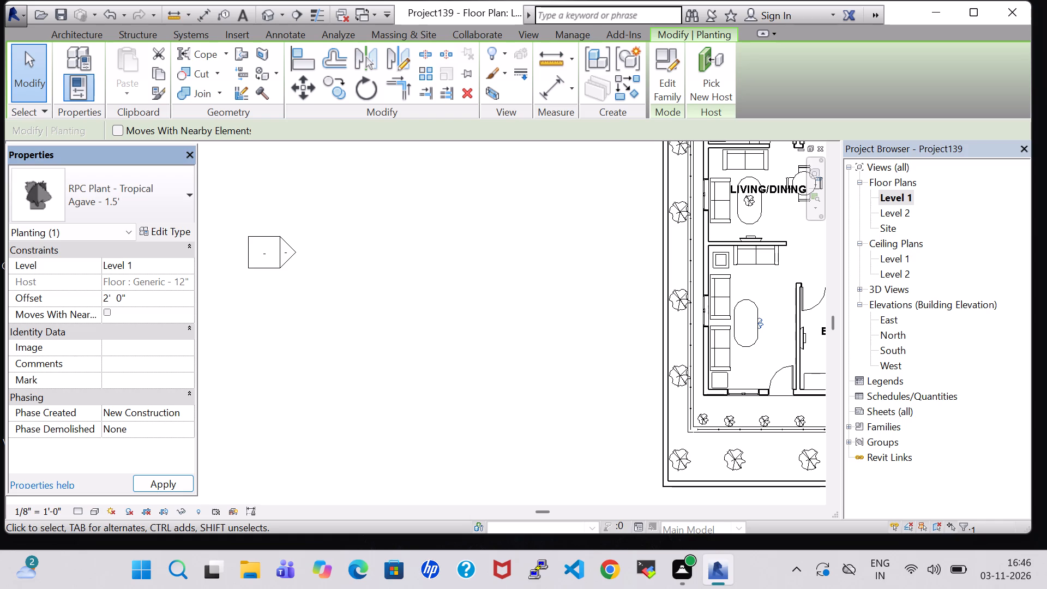
click(121, 300)
key(BackSpace)
key(5)
click(166, 486)
click(454, 342)
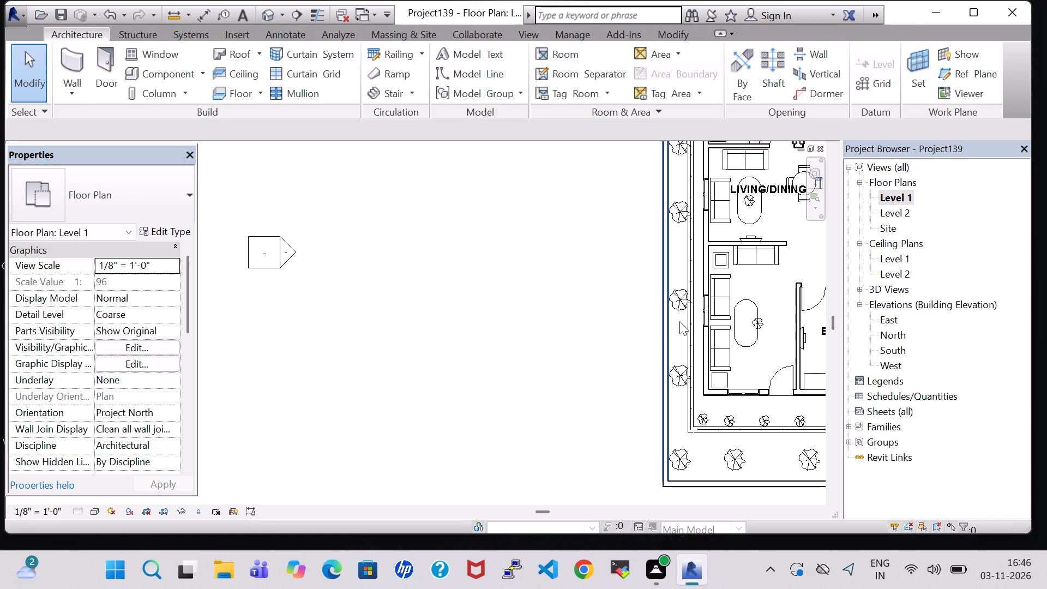
Nudge the Agave plant west to the middle of the southwest room's oval table.
click(759, 322)
key(Left)
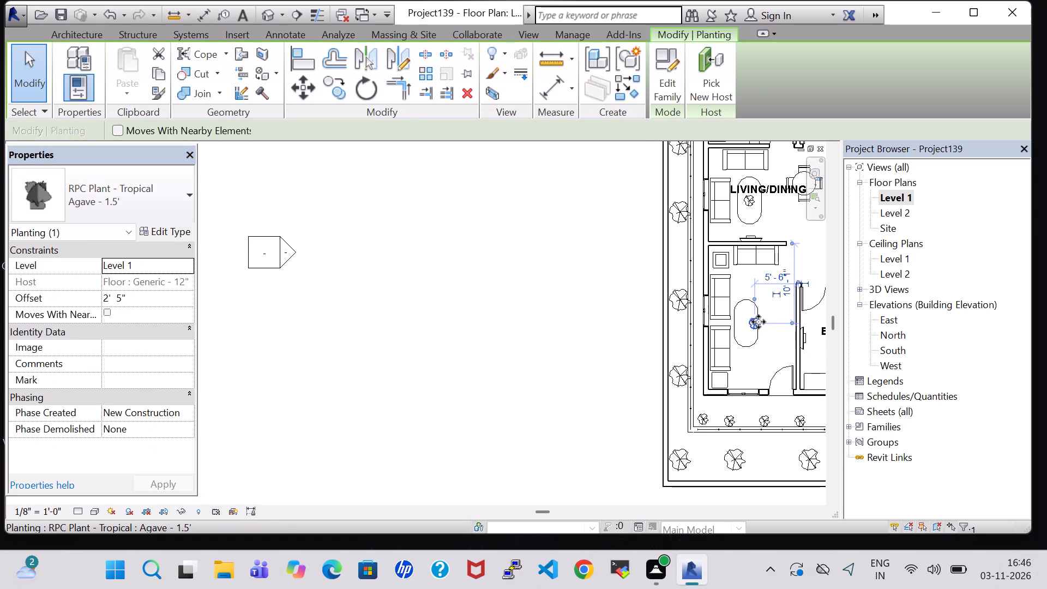
key(Left)
key(Left)
click(771, 340)
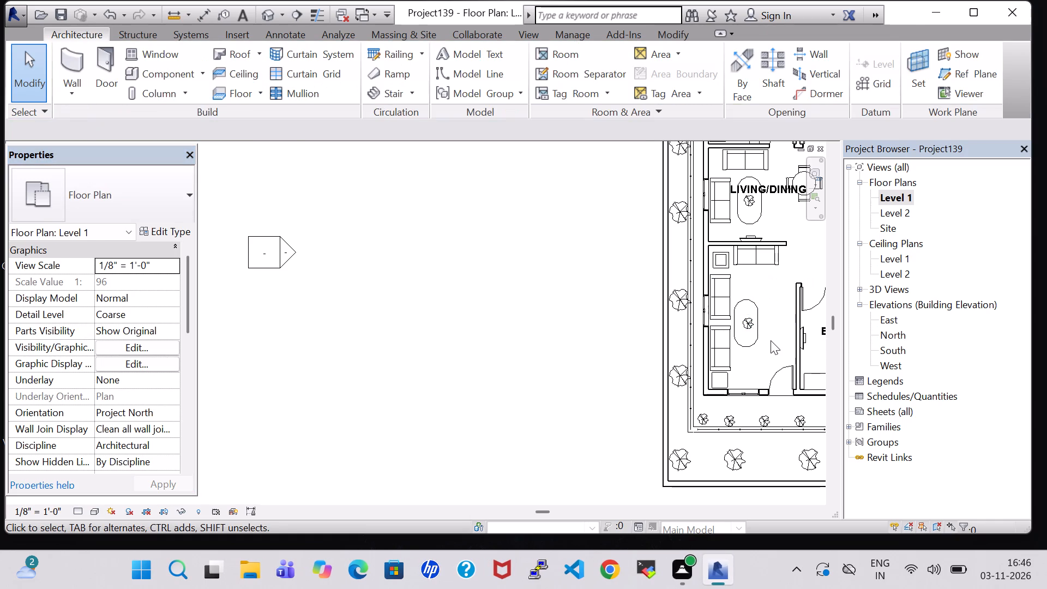
Delete the end table and the southern west-wall sofa from the southwest room.
scroll(771, 340, up, 4)
middle_drag(771, 340, 698, 280)
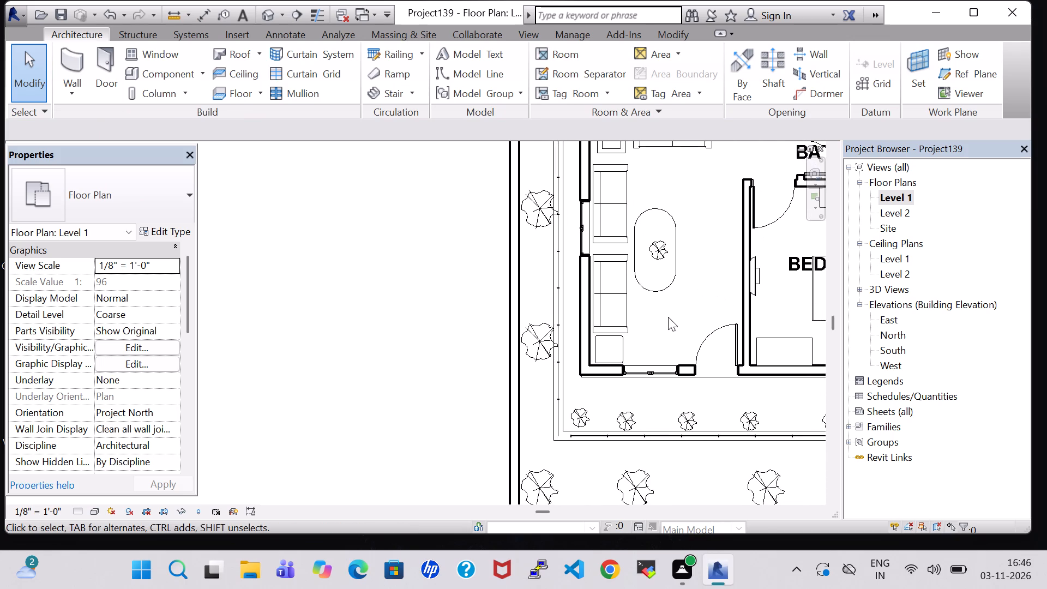
middle_drag(653, 318, 646, 384)
scroll(654, 337, up, 1)
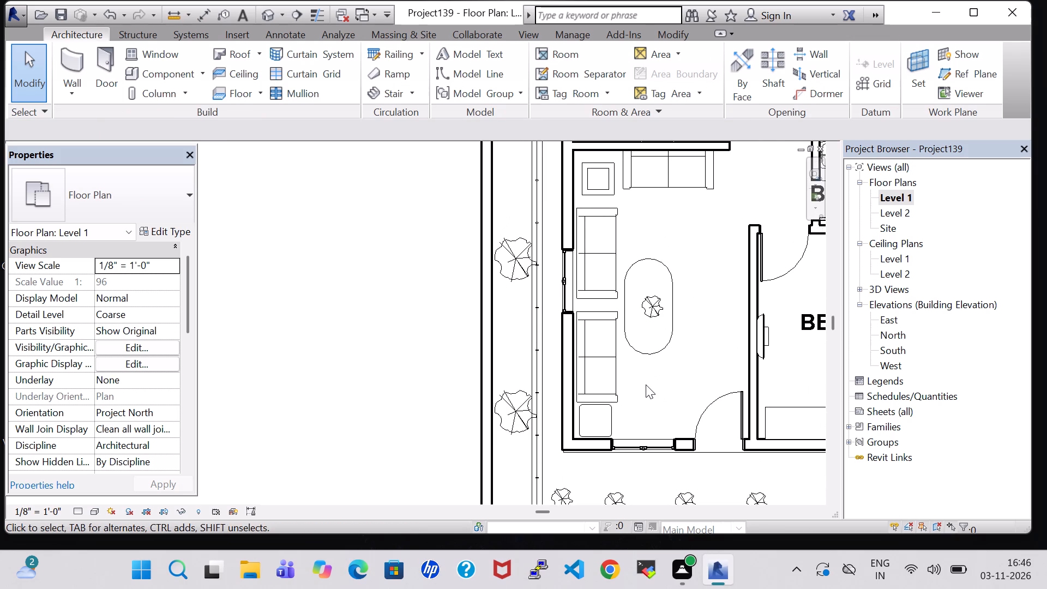
scroll(646, 384, down, 1)
click(614, 404)
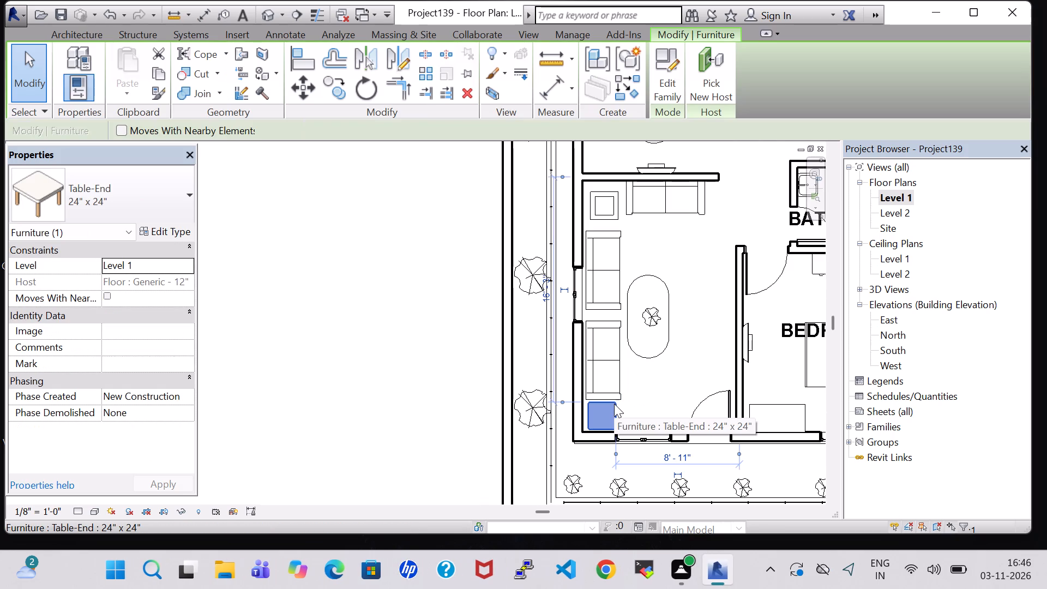
key(Delete)
click(615, 393)
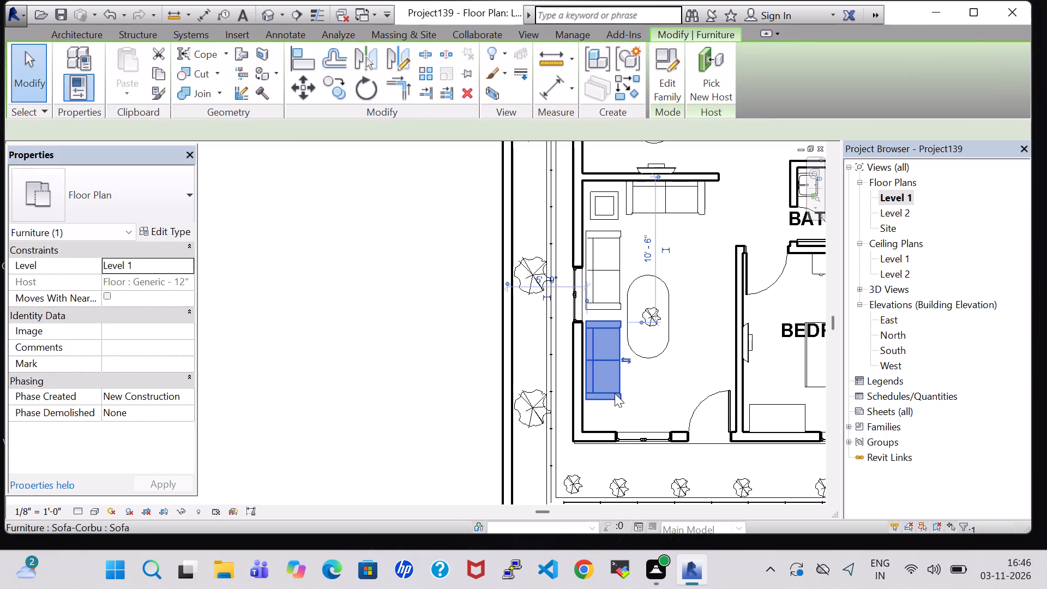
key(Delete)
Place a Desk 60" x 30" Student against the southwest room's south wall below the window, about 4' 11" from the east wall.
click(170, 70)
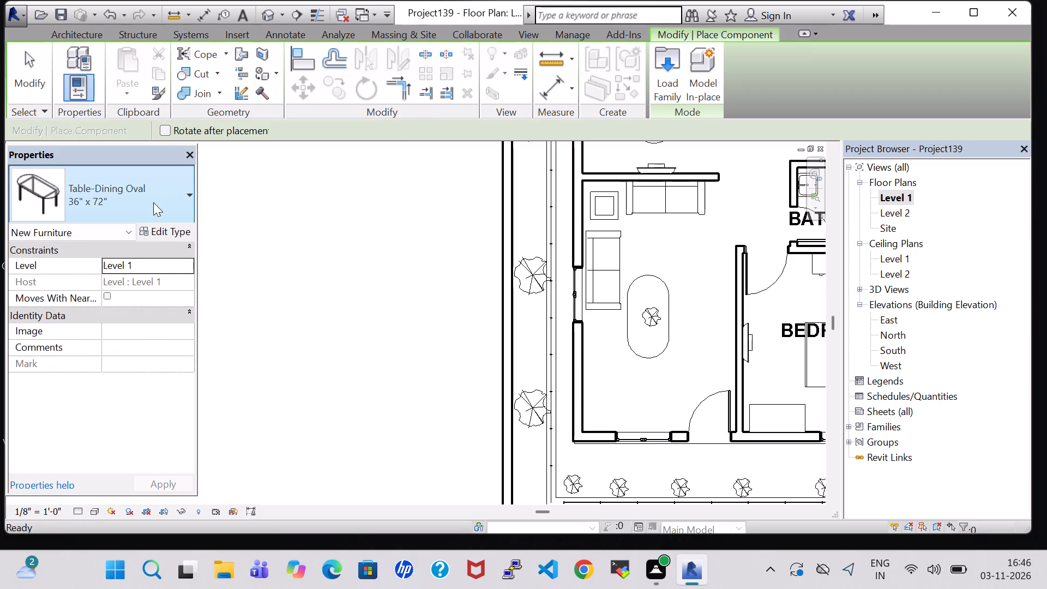
click(151, 215)
scroll(135, 326, up, 8)
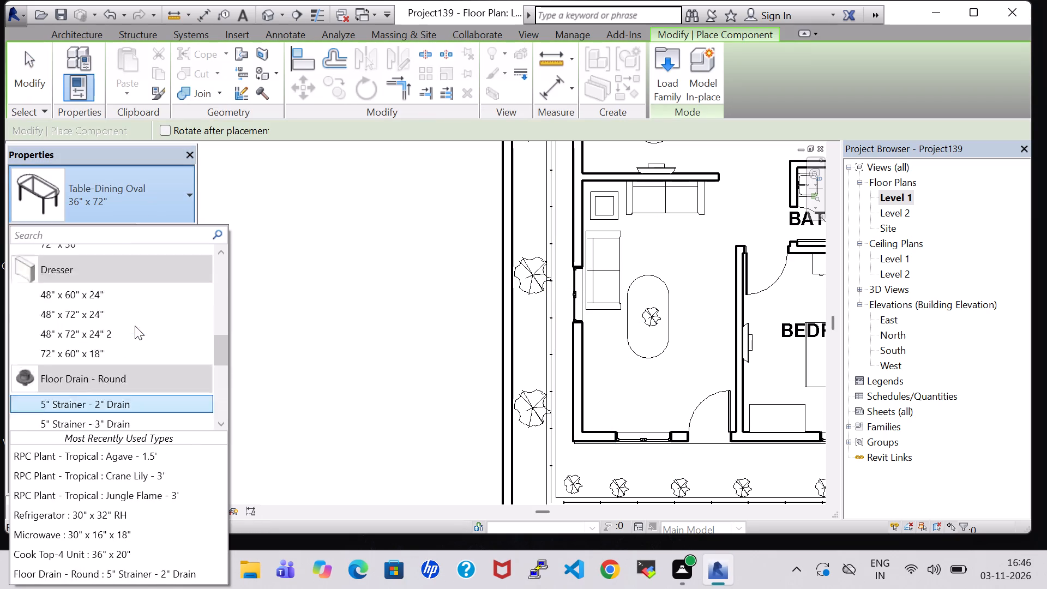
scroll(135, 326, up, 5)
click(106, 424)
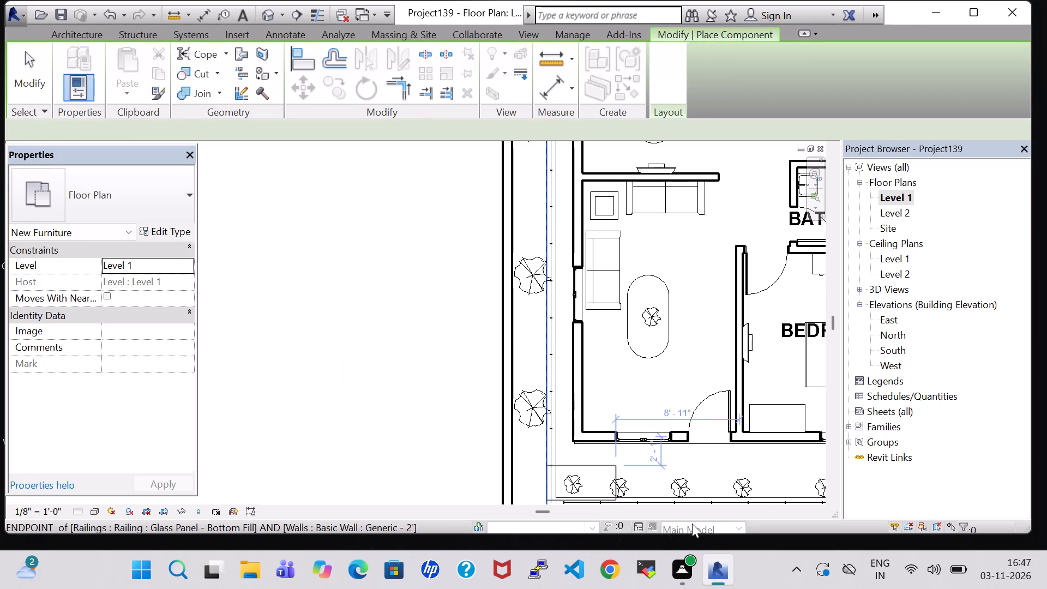
click(601, 430)
key(Escape)
key(Escape)
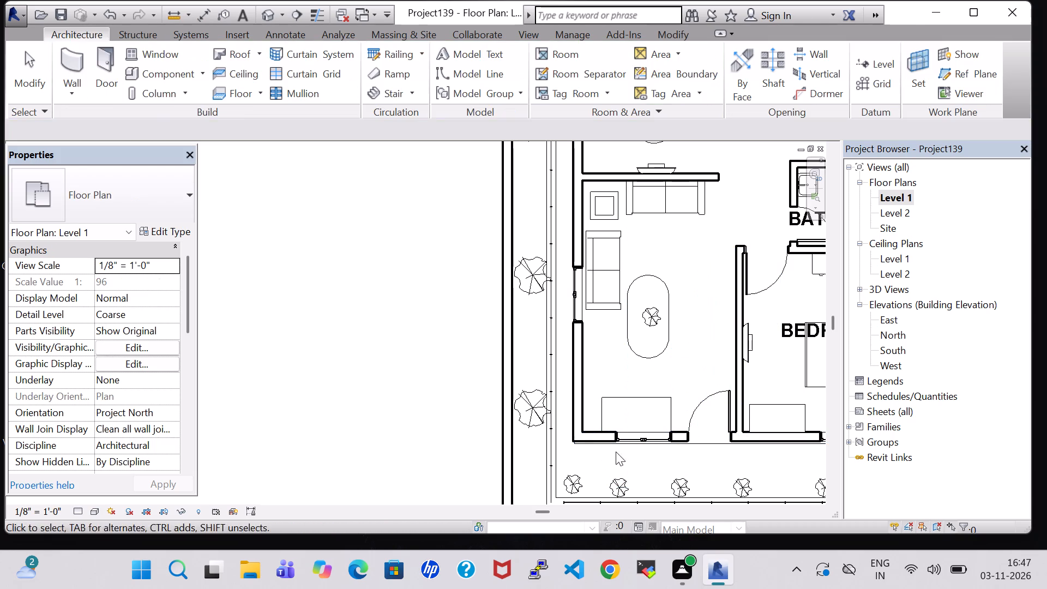
Load the Seating-Auditorium family from the Furniture library's Seating folder for placement as a component.
click(147, 65)
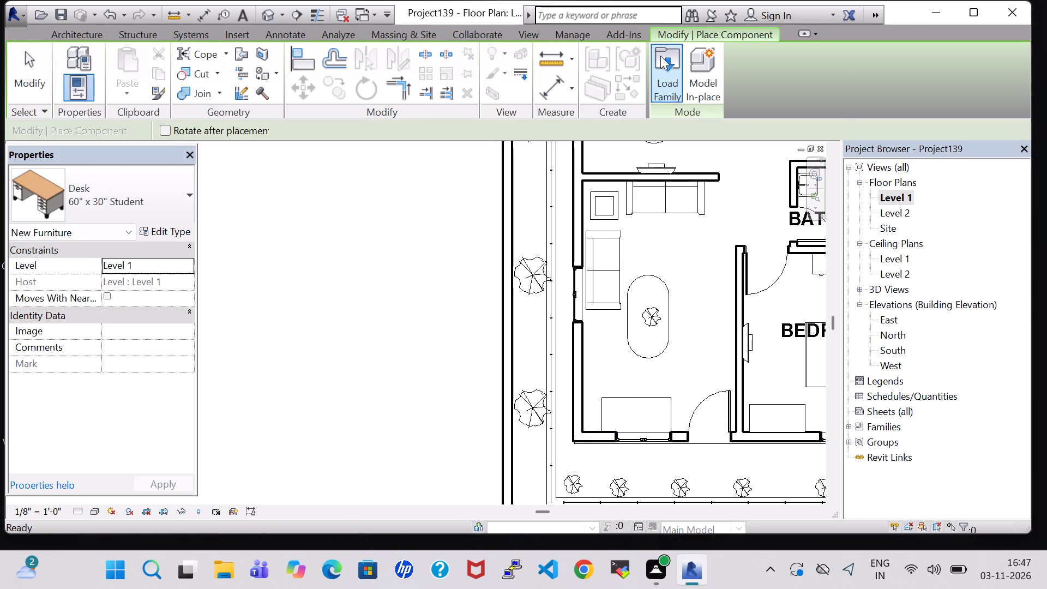
click(669, 65)
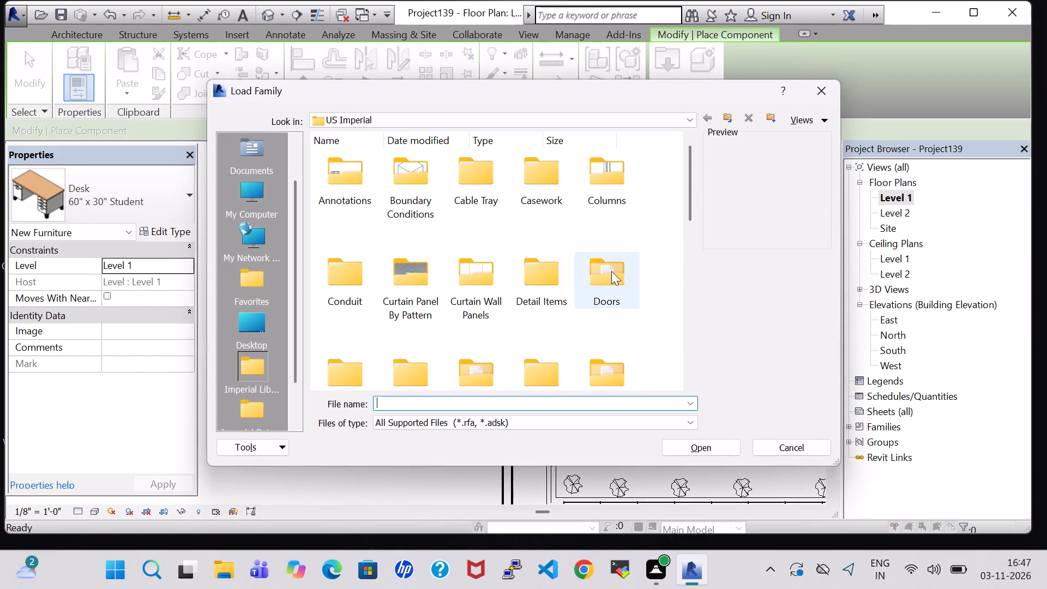
double_click(615, 359)
double_click(422, 169)
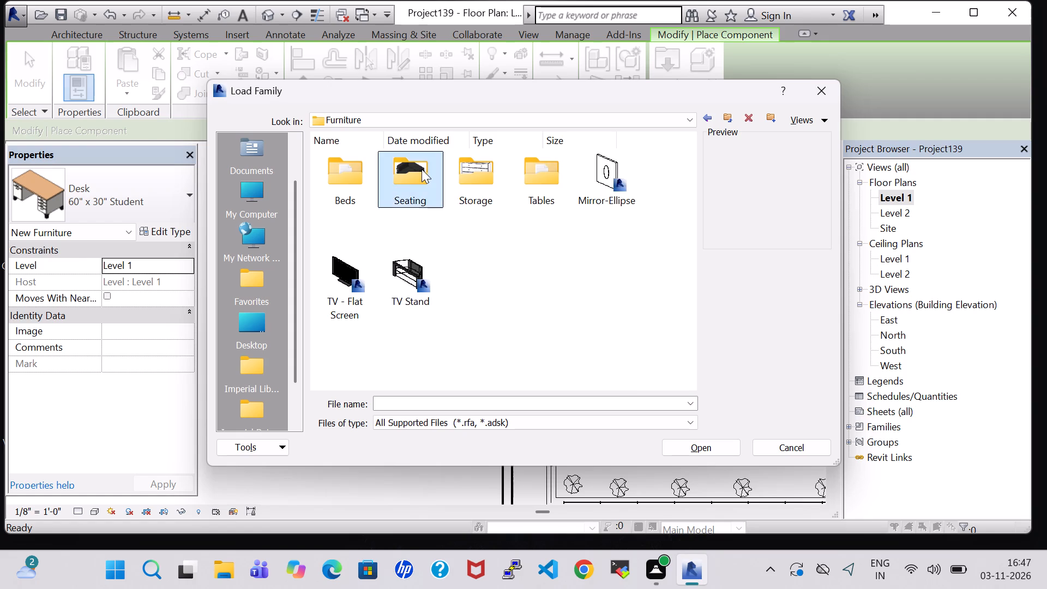
click(354, 373)
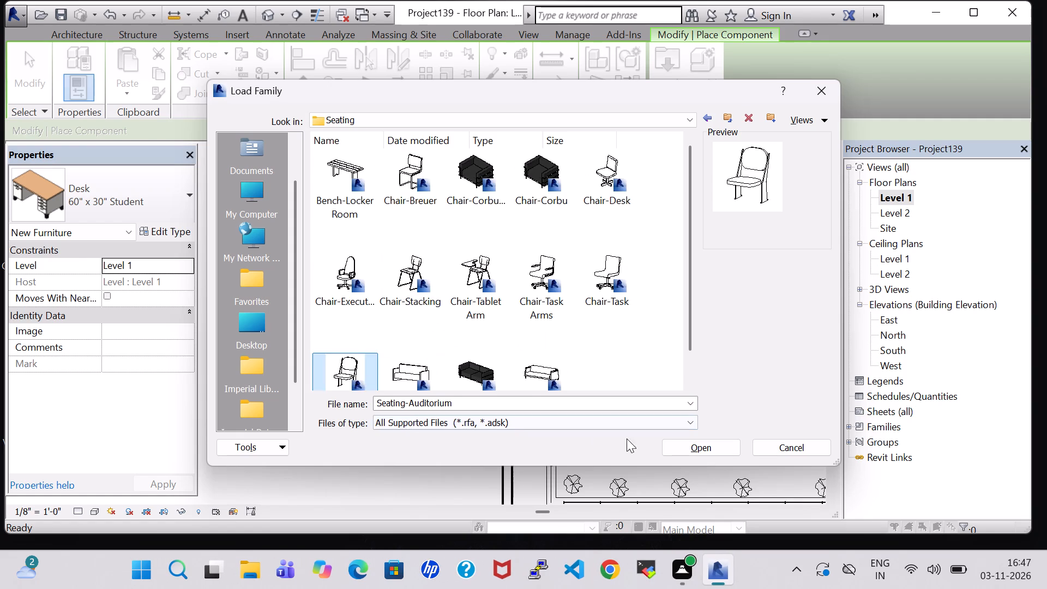
click(691, 453)
Place two Seating-Auditorium 18" x 24" x 30" chairs side by side just north of the southwest room's desk, facing the desk.
scroll(631, 386, up, 3)
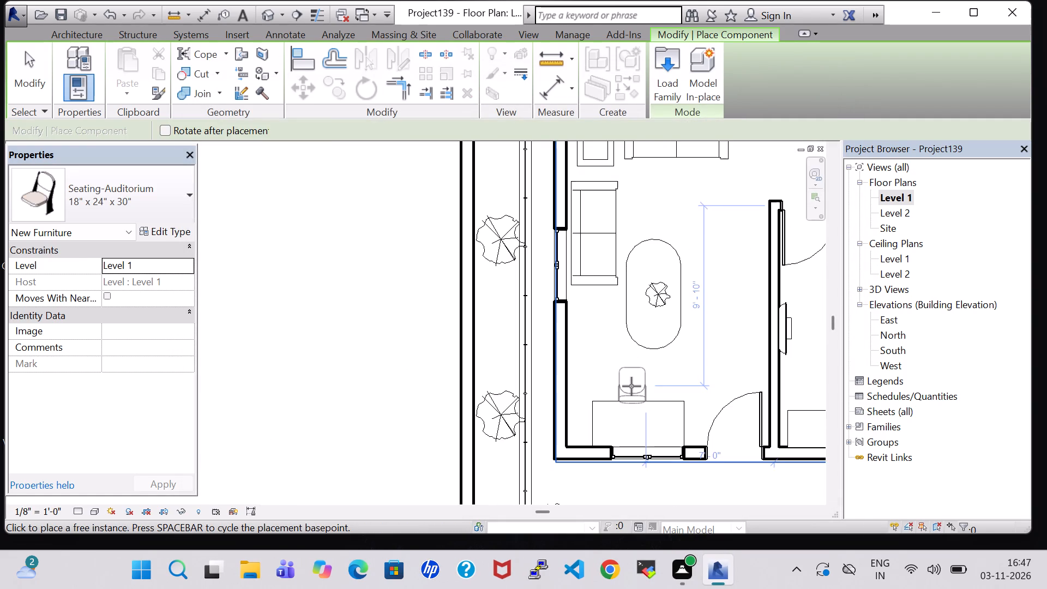
key(space)
key(space)
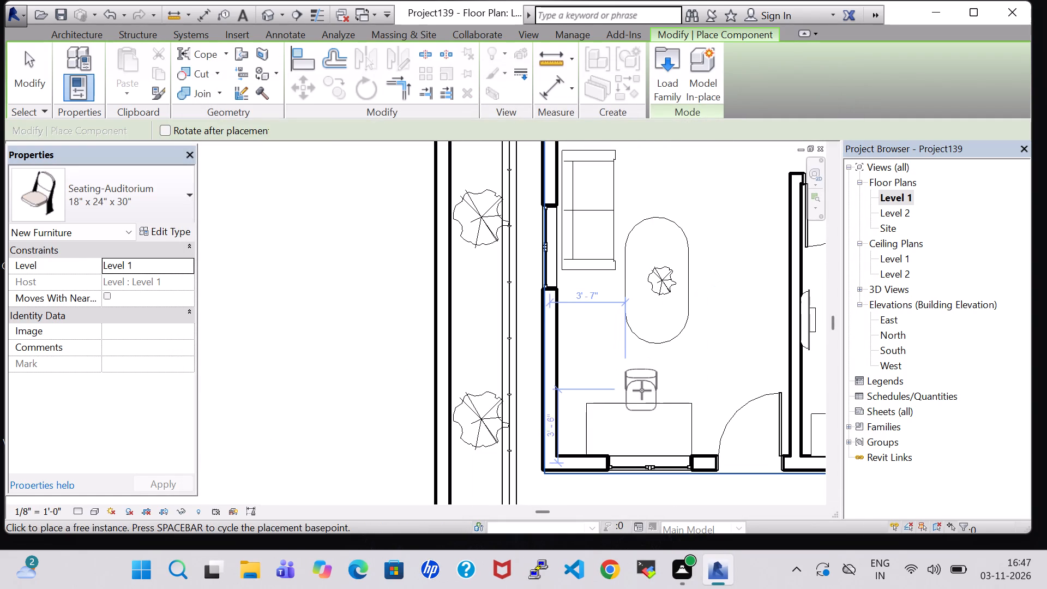
click(604, 376)
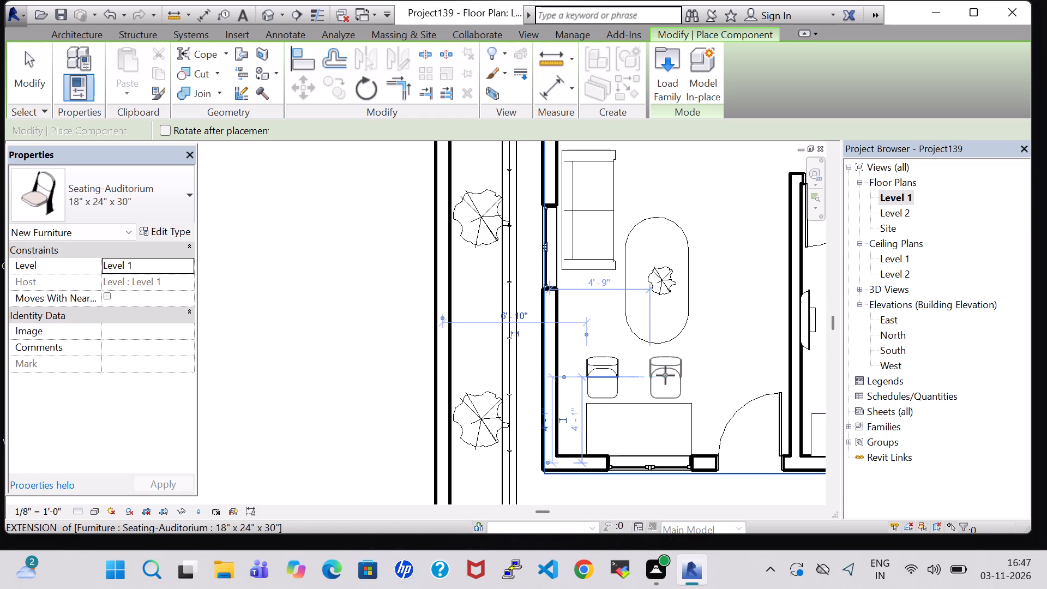
click(665, 375)
key(Escape)
key(Escape)
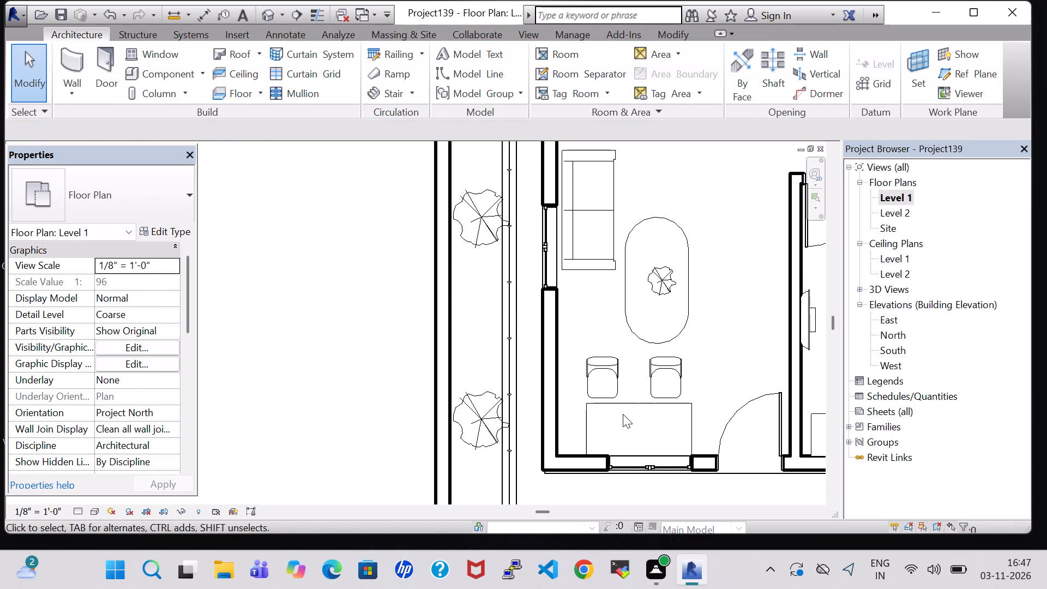
Nudge the southwest room's student desk west until it is about 5' 9" from the east wall.
click(621, 402)
click(714, 364)
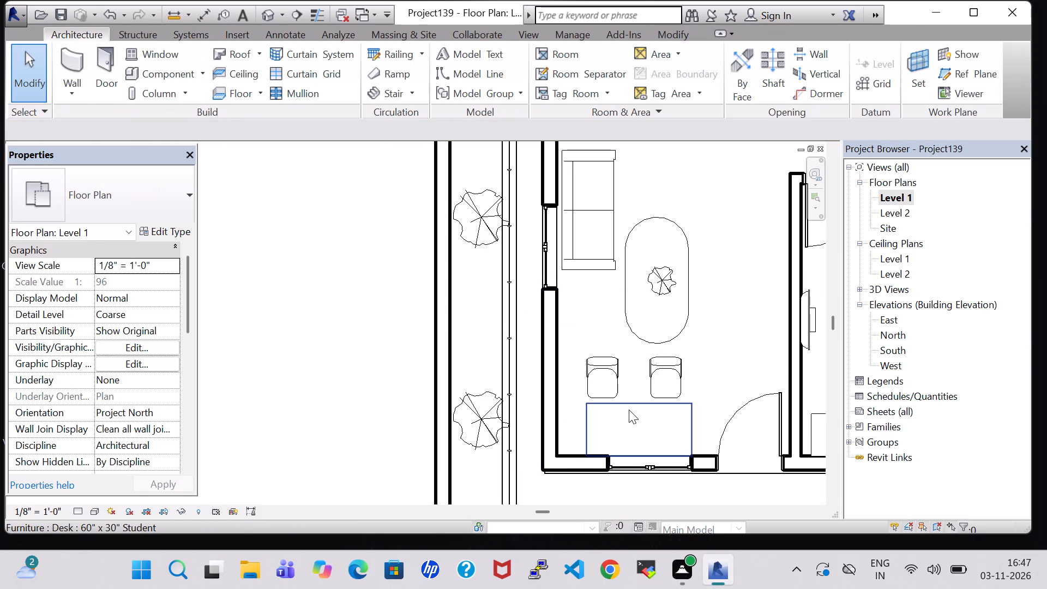
click(629, 410)
key(Left)
key(Left)
key(Left)
key(Left)
key(Left)
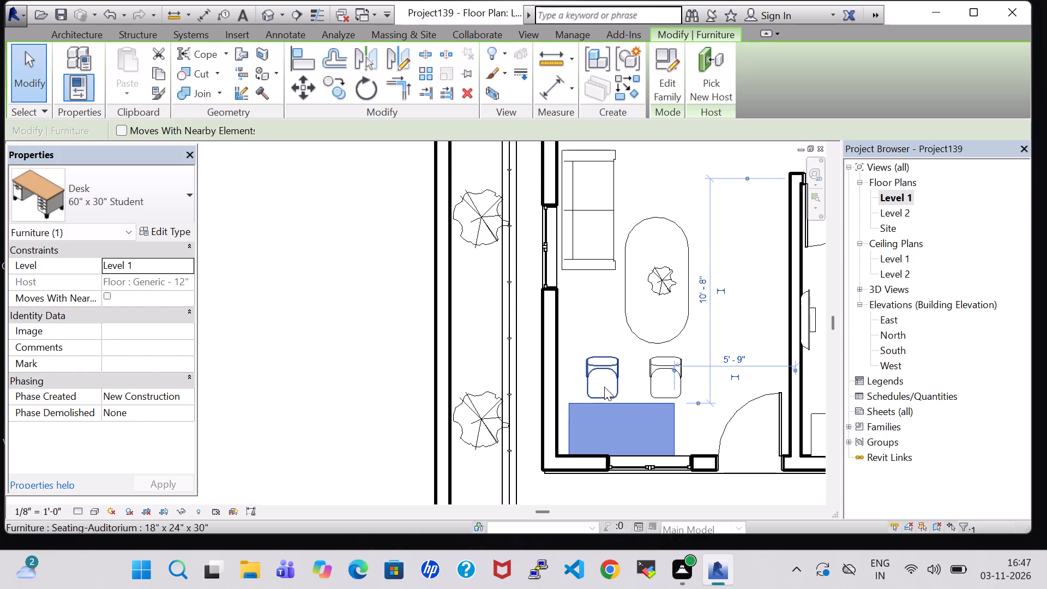
Nudge both auditorium chairs west so they sit in front of the southwest room's desk.
click(604, 387)
key(Left)
key(Left)
key(Left)
key(Left)
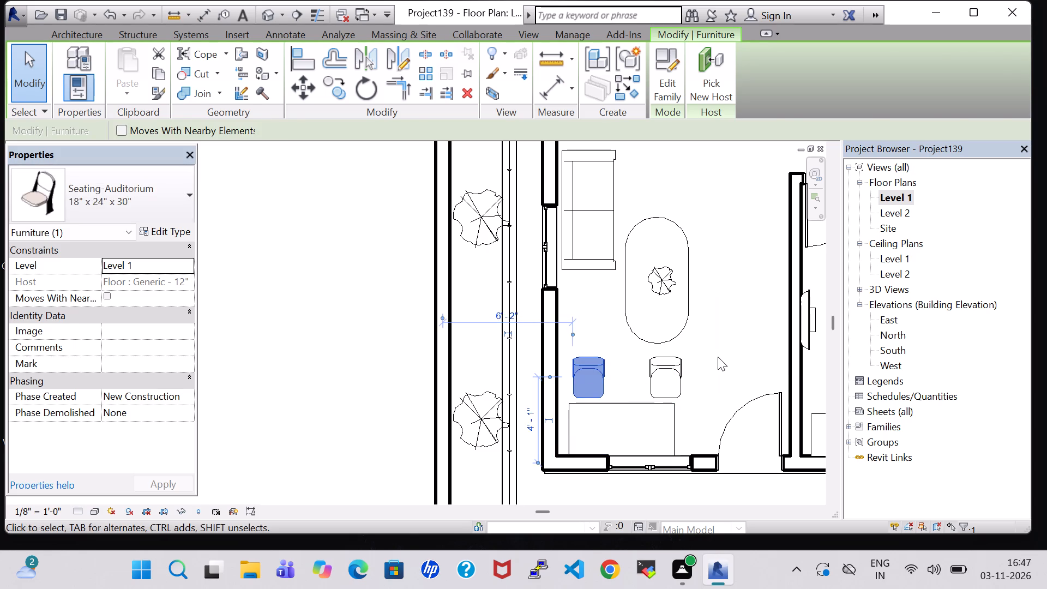
click(719, 357)
click(676, 365)
key(Left)
key(Left)
key(Left)
key(Left)
key(Left)
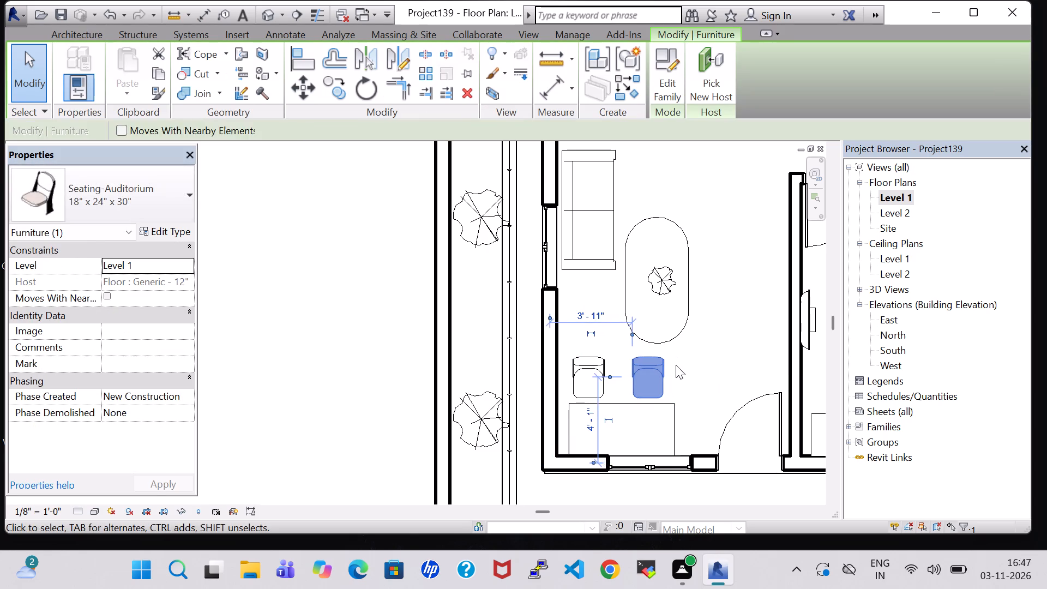
key(Left)
click(726, 357)
In the 3D view, set the Sofa-Corbu type's cushion material to Oak Flooring.
scroll(726, 357, down, 5)
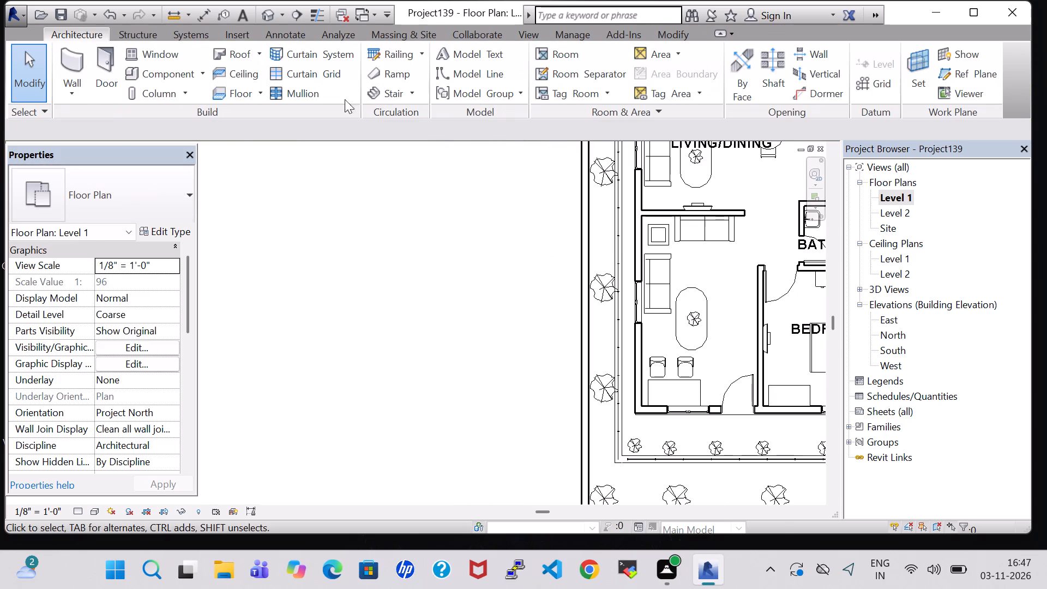
click(270, 16)
scroll(334, 251, down, 1)
click(332, 367)
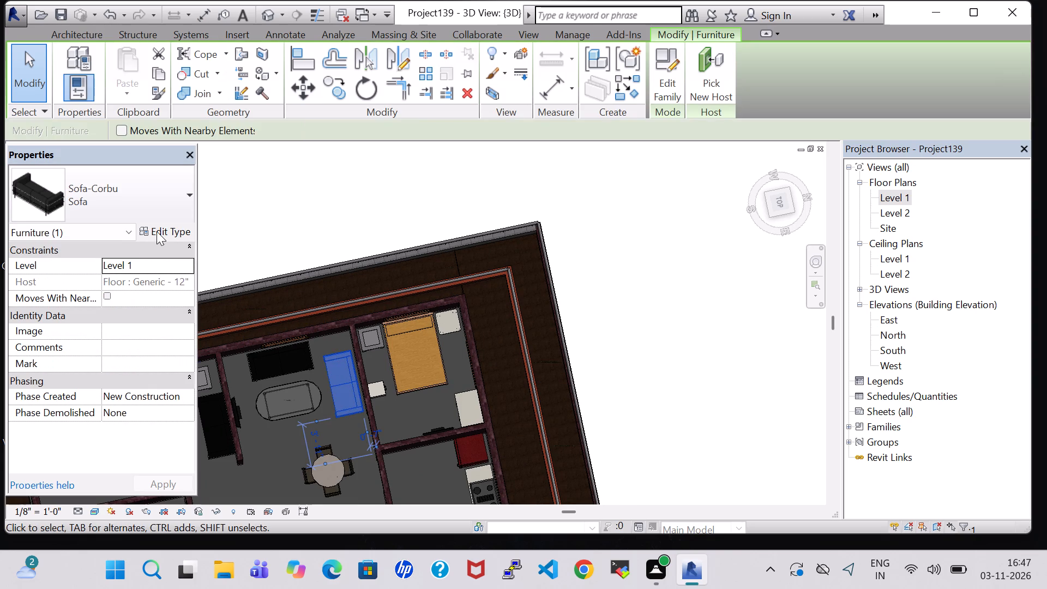
click(157, 231)
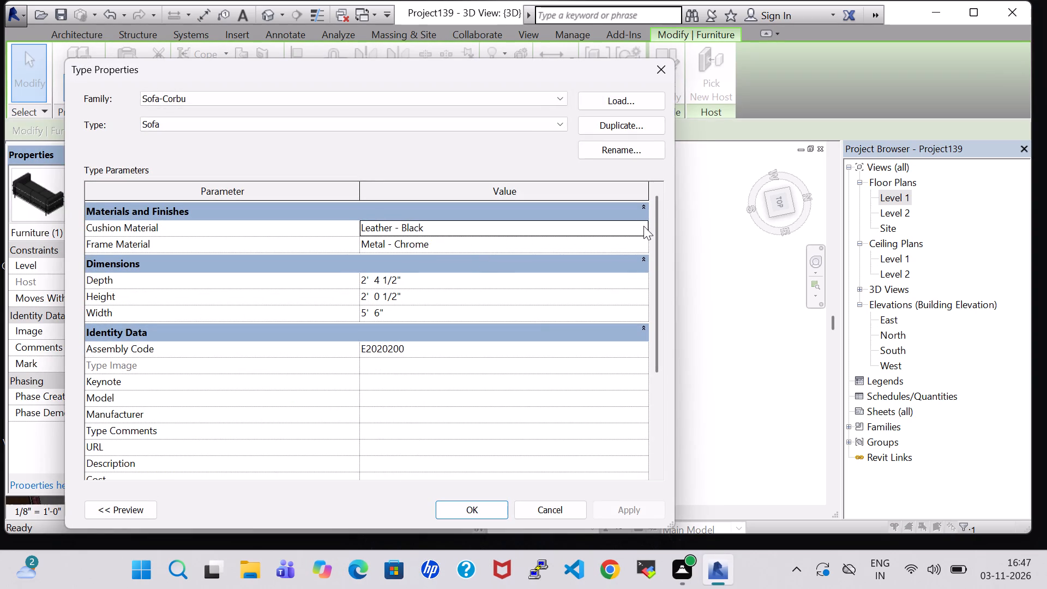
click(643, 225)
scroll(388, 330, down, 3)
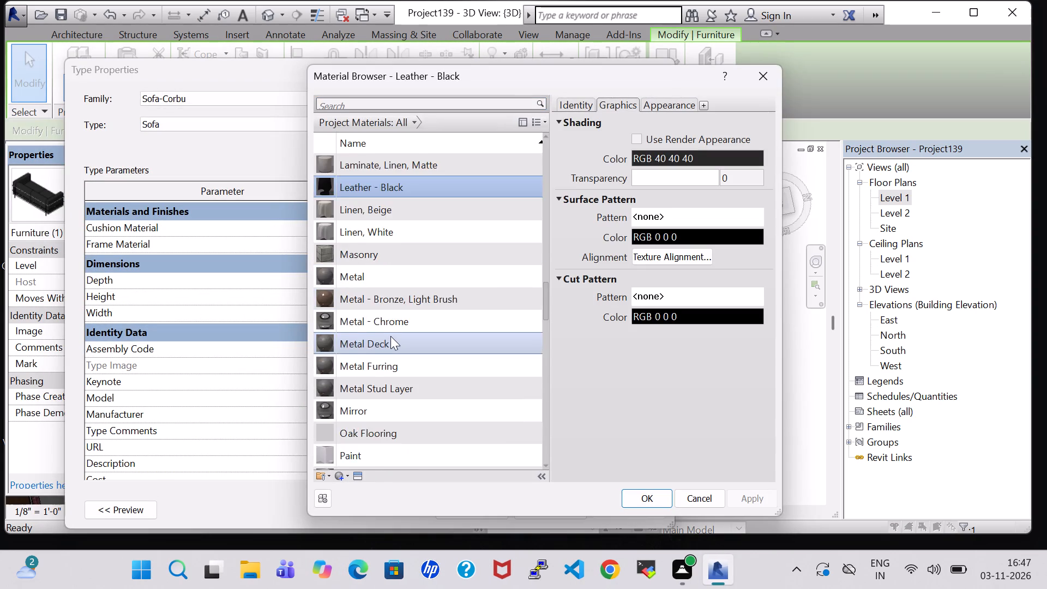
scroll(390, 336, down, 1)
click(393, 298)
click(647, 499)
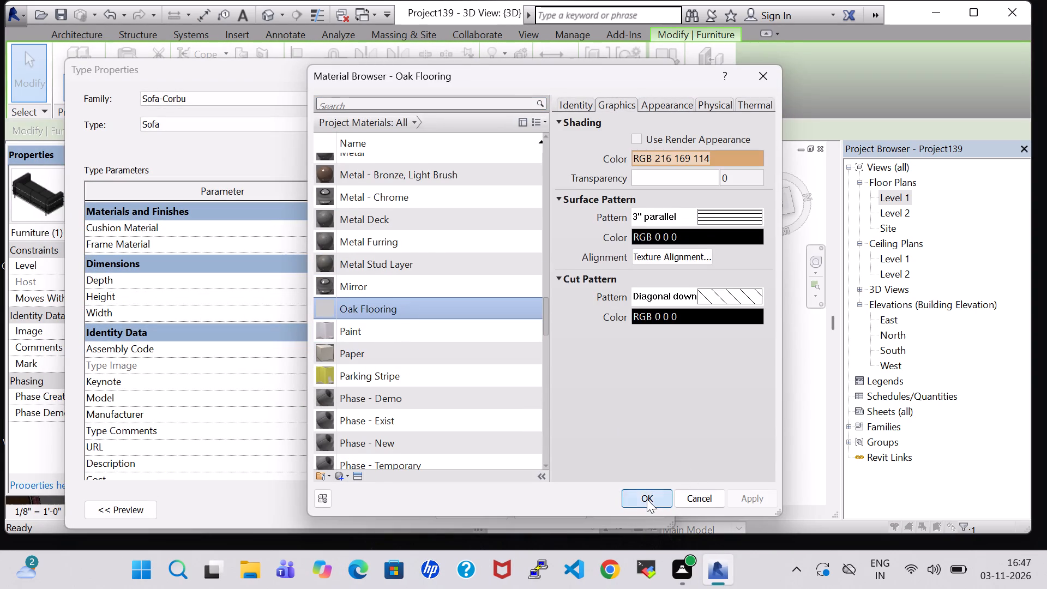
click(439, 513)
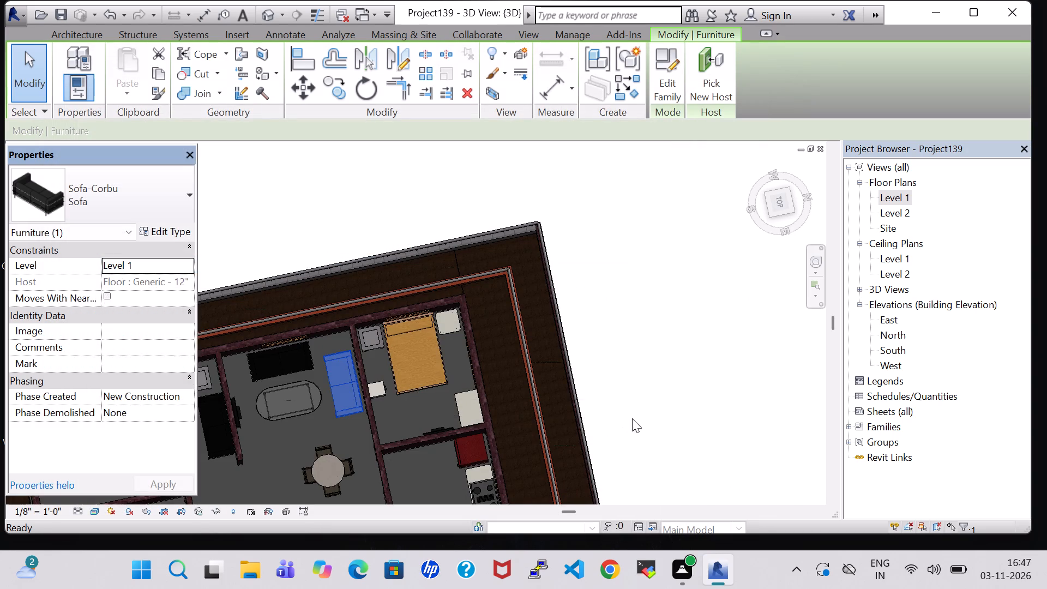
click(650, 365)
Examine the furnished Level 1 rooms in the 3D view, from the living areas to the southeast bedroom and bathroom.
scroll(394, 388, down, 2)
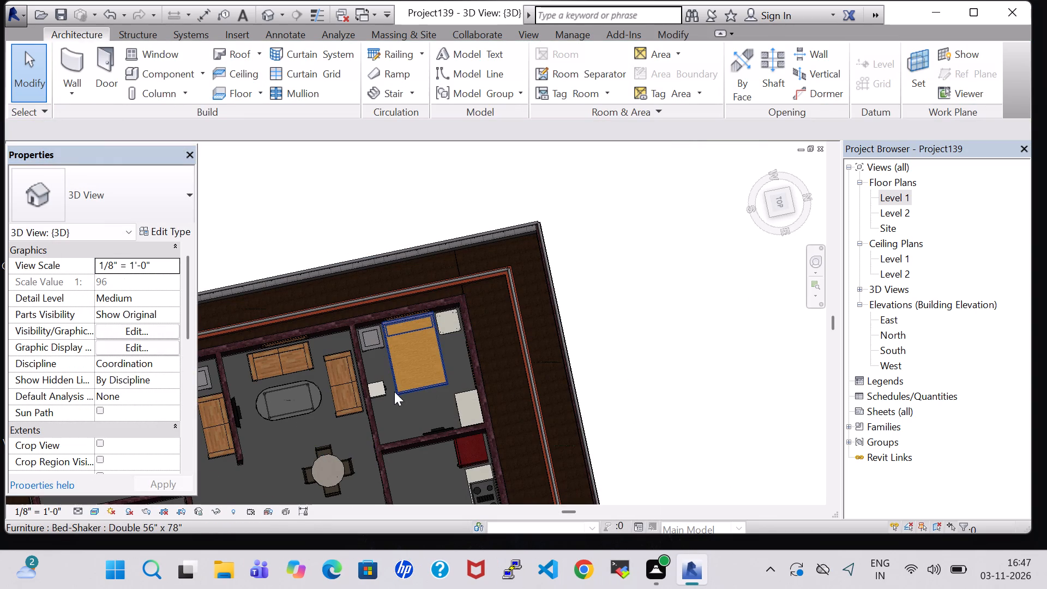
middle_drag(394, 394, 462, 280)
scroll(462, 280, up, 1)
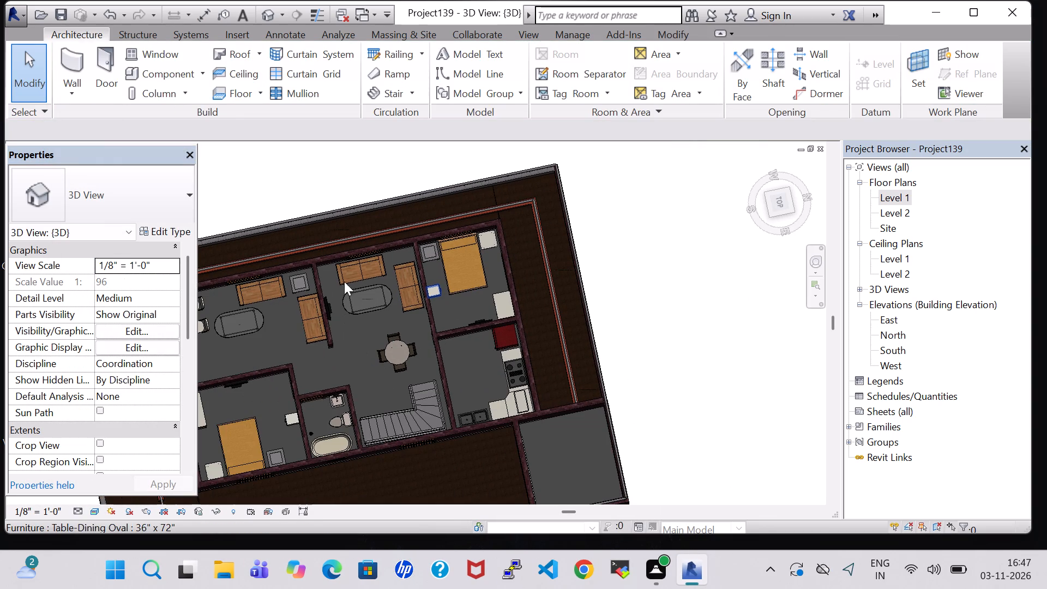
middle_drag(340, 332, 447, 317)
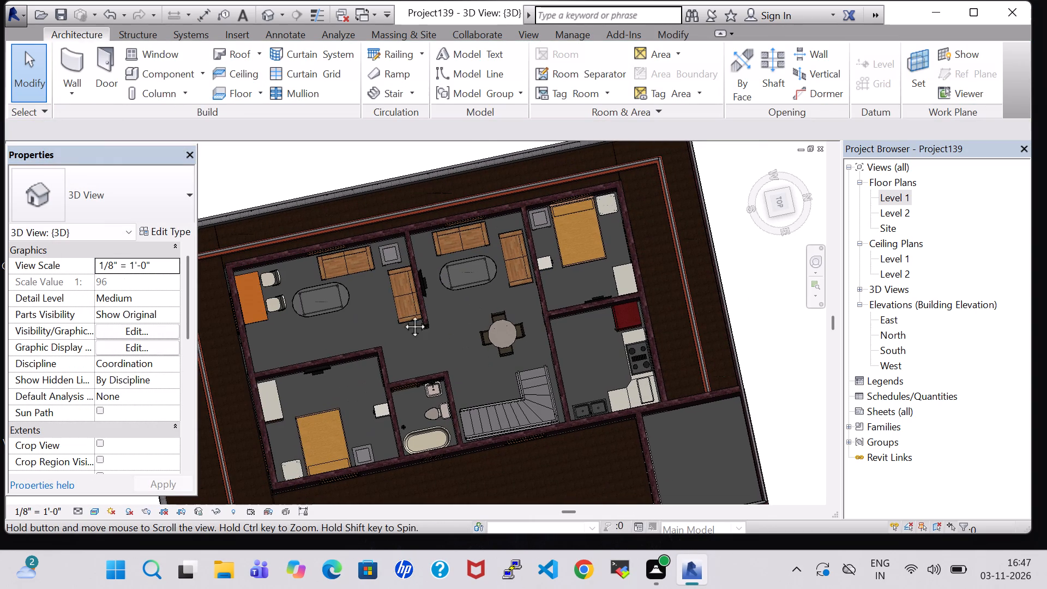
scroll(260, 302, up, 4)
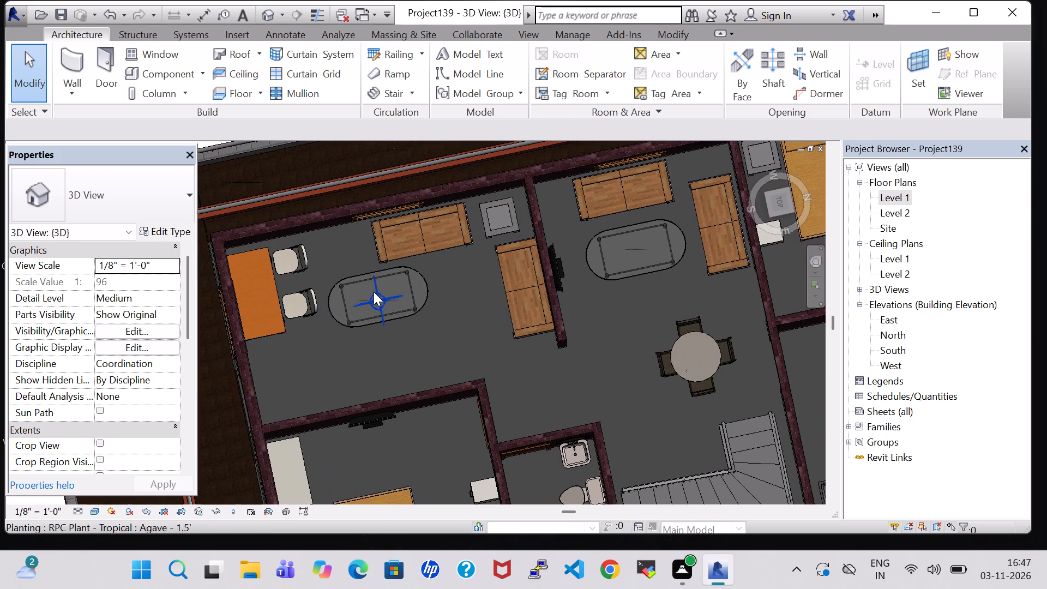
scroll(499, 311, down, 2)
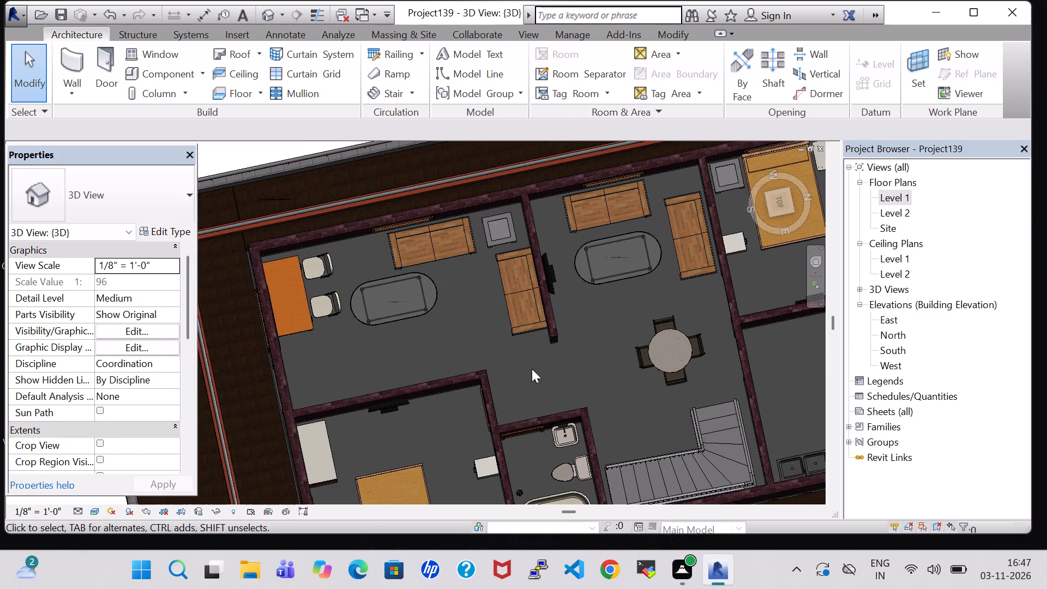
middle_drag(539, 386, 528, 244)
scroll(539, 386, up, 1)
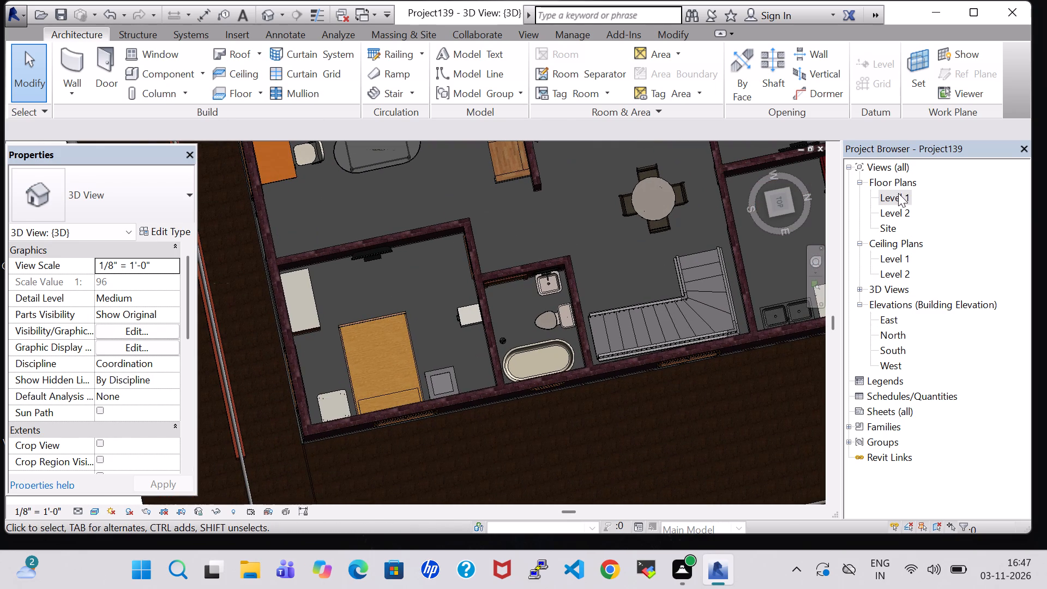
On the Level 1 plan, nudge the southeast bedroom's flat-screen TV north to about 5' 8 1/2" from its wall's north end.
double_click(898, 194)
scroll(659, 321, down, 4)
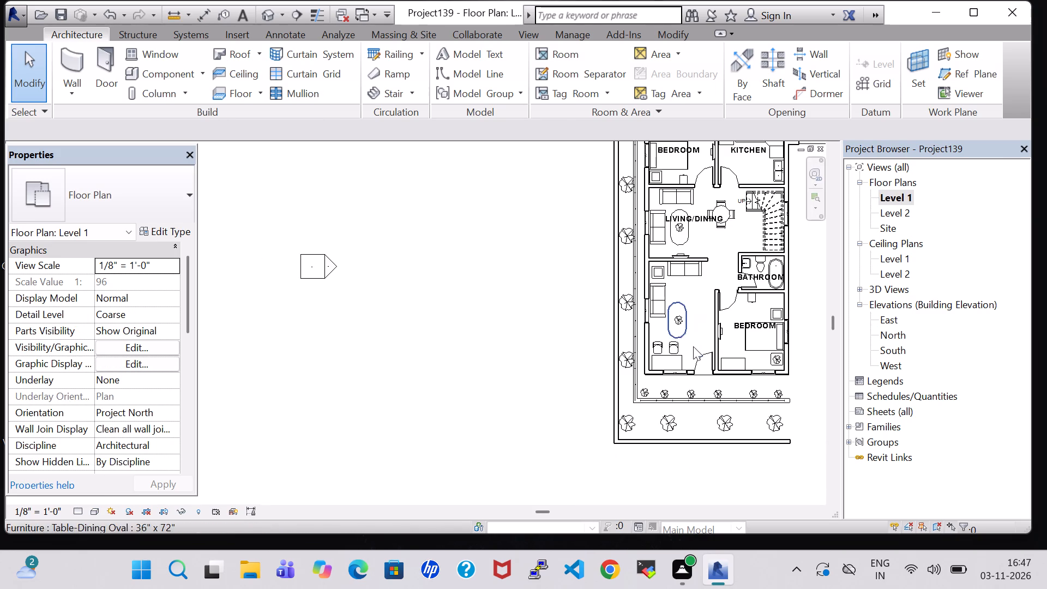
scroll(700, 359, up, 8)
middle_drag(679, 306, 683, 371)
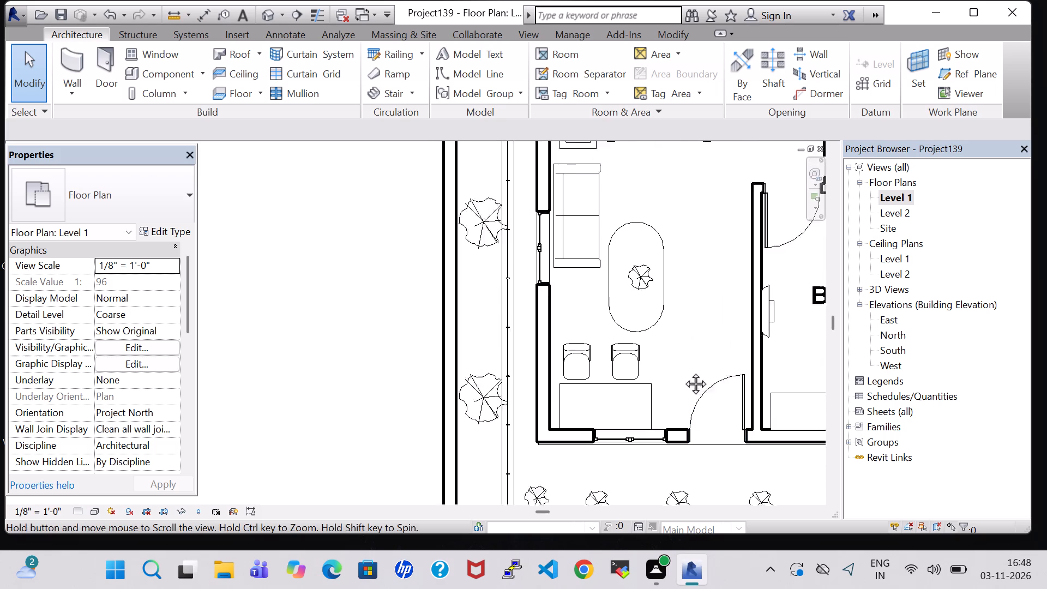
middle_drag(683, 371, 674, 427)
scroll(674, 417, down, 5)
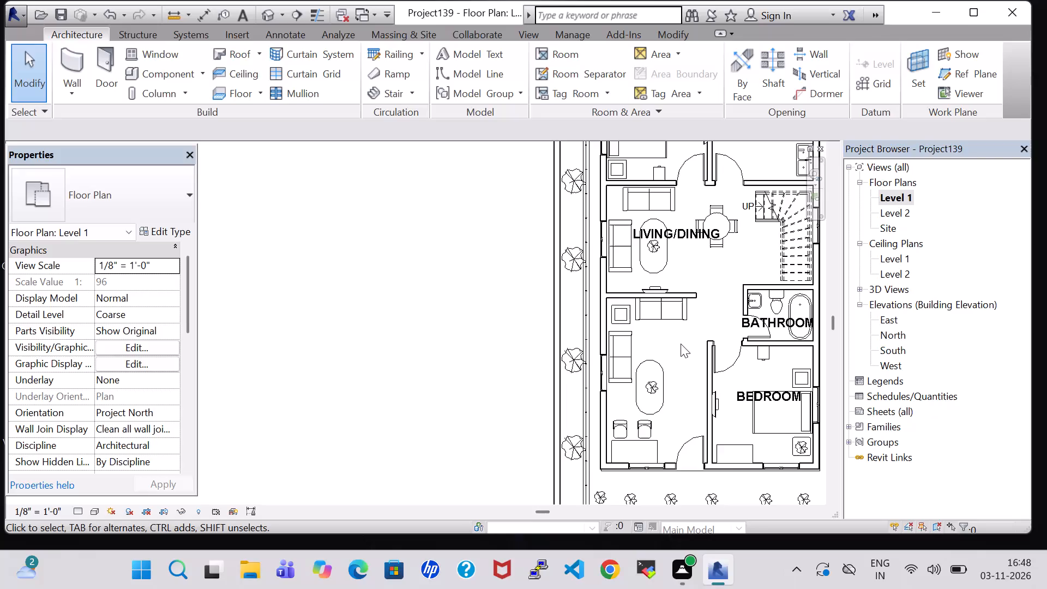
scroll(713, 405, up, 3)
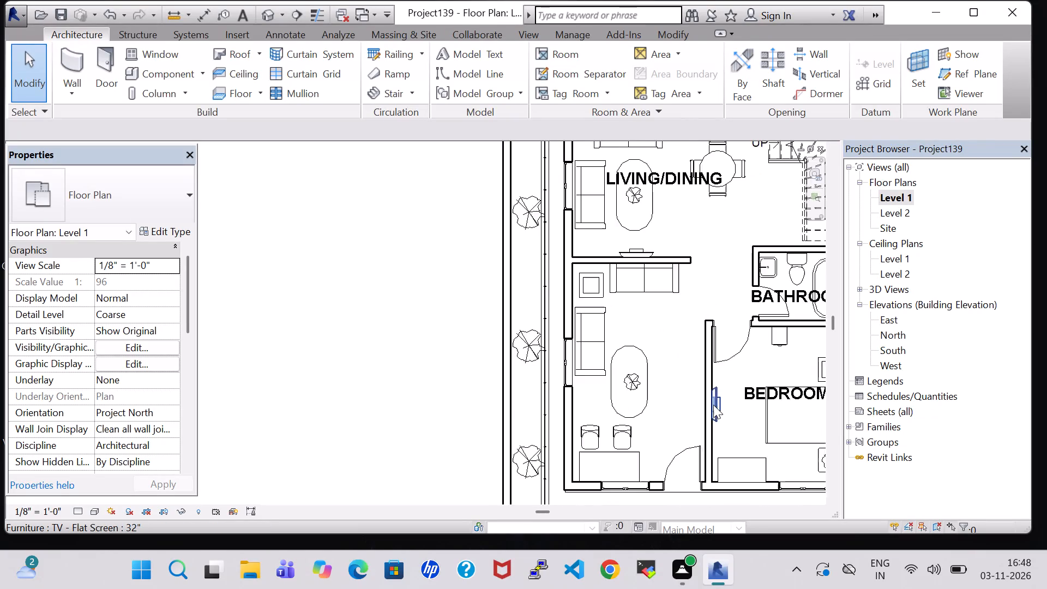
scroll(713, 405, up, 3)
click(713, 405)
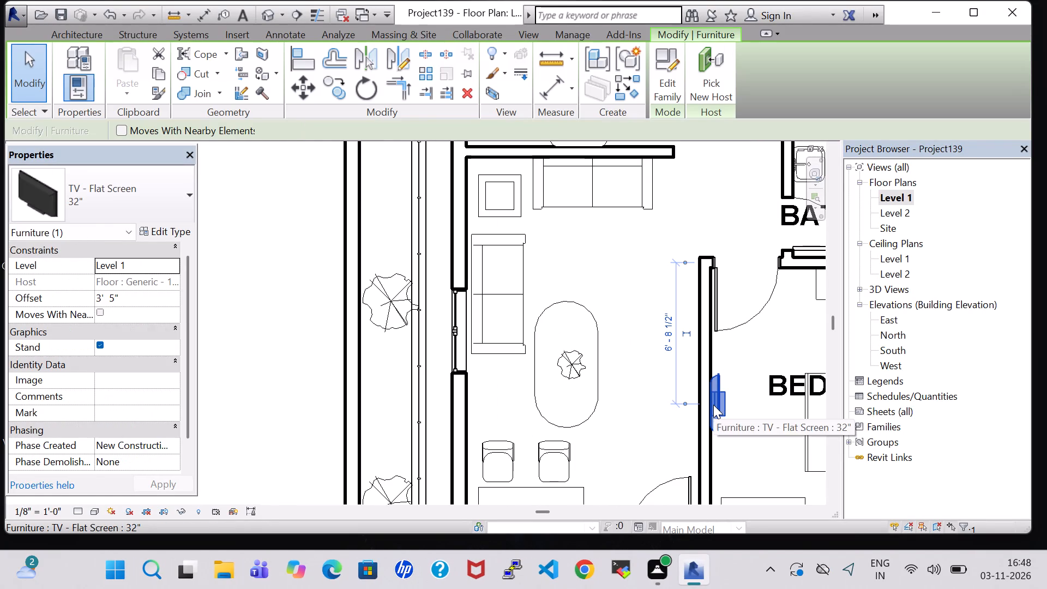
key(Up)
key(Up)
key(Up)
key(Up)
key(Up)
key(Up)
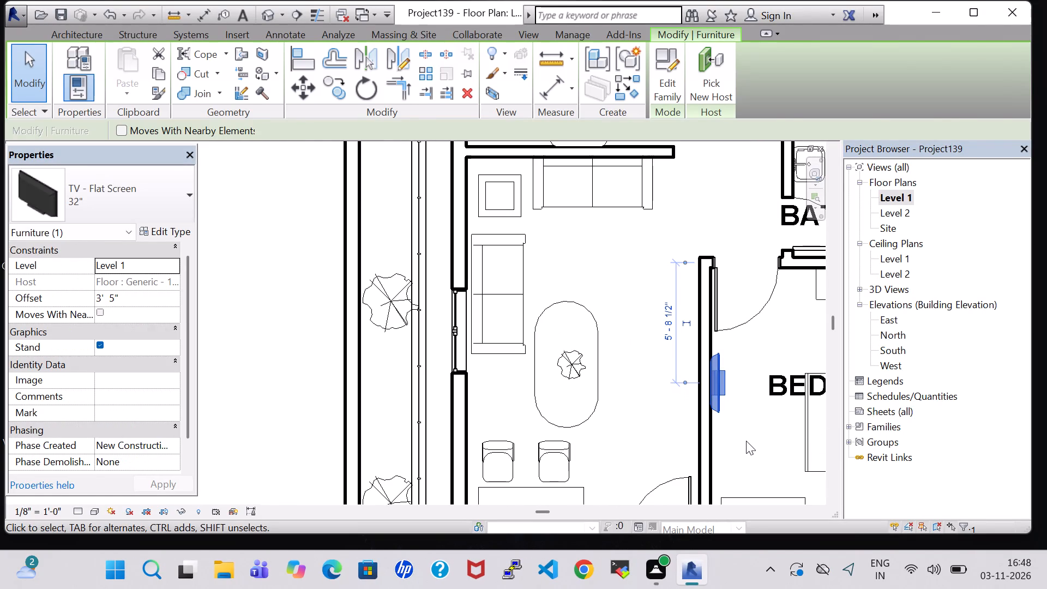
click(746, 441)
Place another Dresser 48" x 72" x 24" 2, rotated 90 degrees, near the southeast bedroom's west wall, south of the TV.
scroll(738, 445, down, 5)
middle_drag(732, 443, 627, 375)
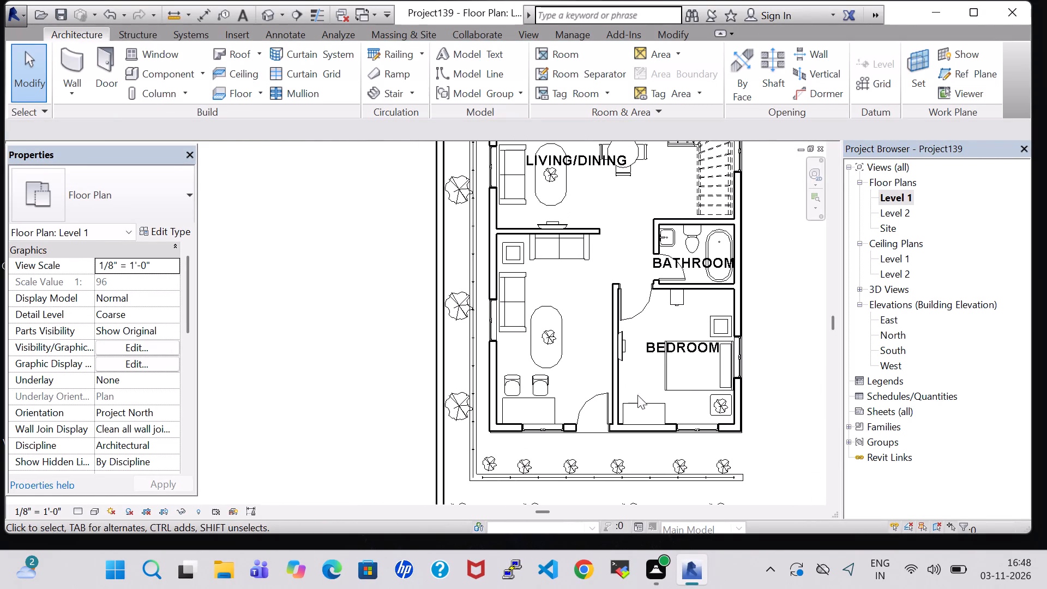
click(641, 400)
right_click(641, 400)
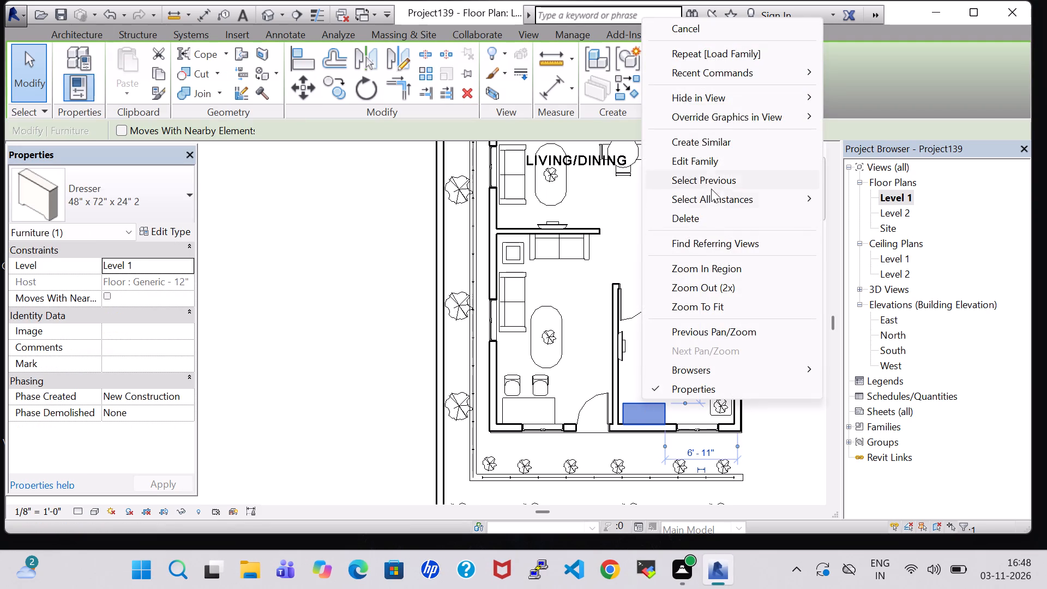
click(714, 139)
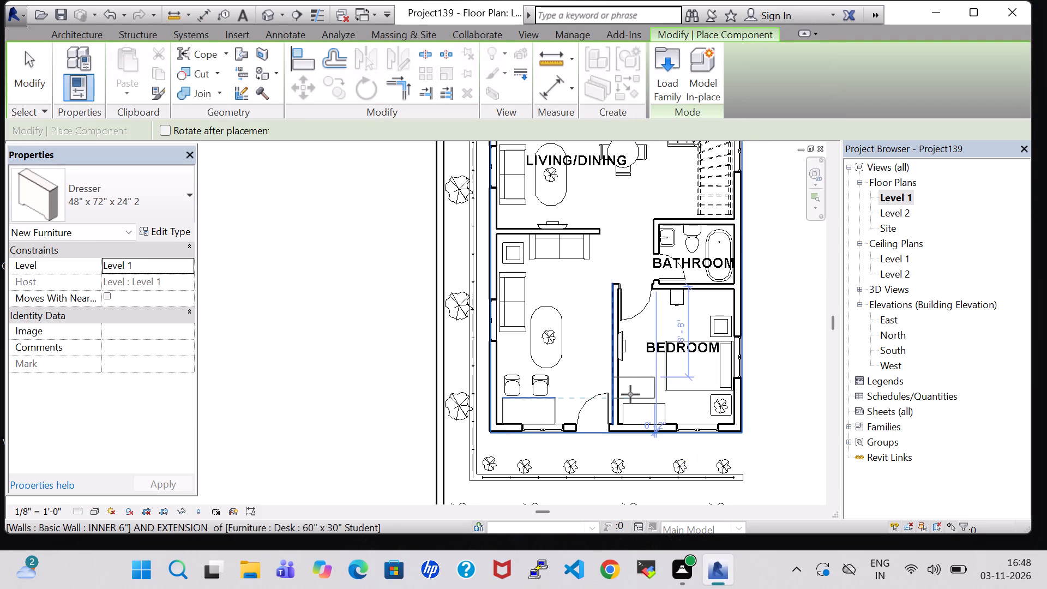
scroll(630, 396, up, 8)
key(space)
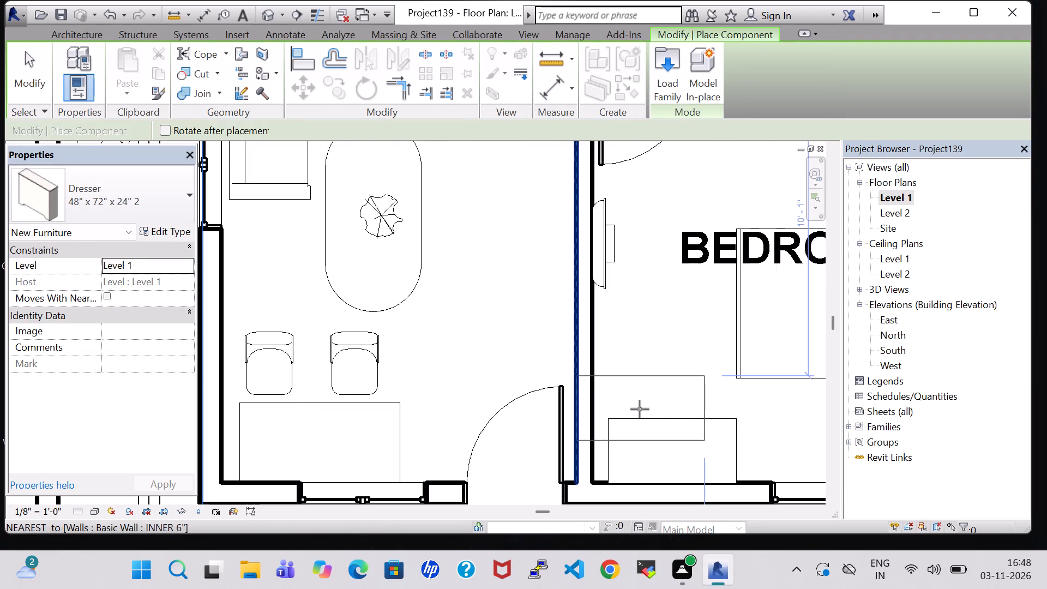
click(639, 396)
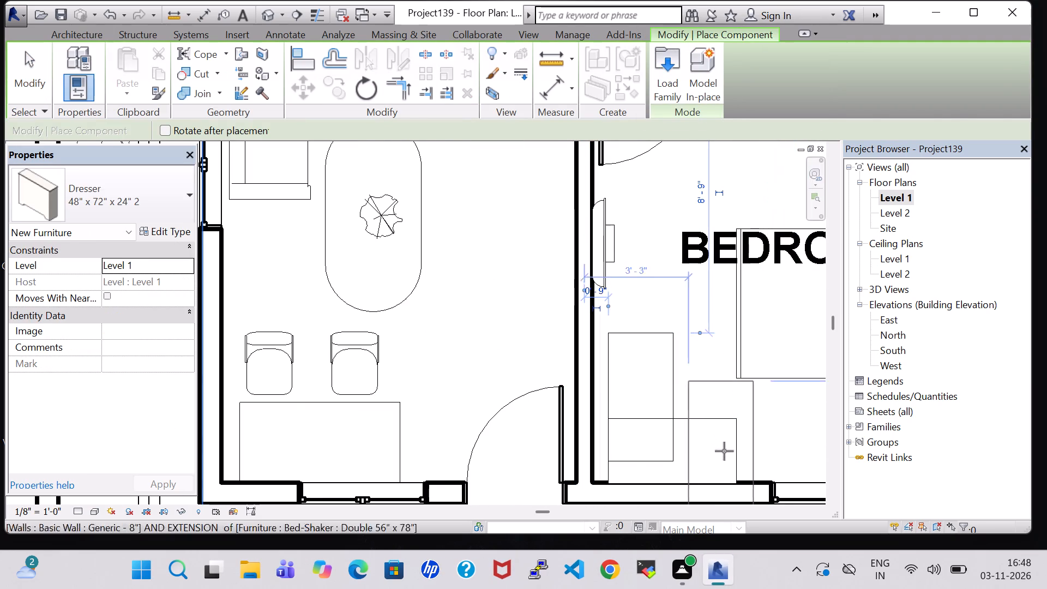
Delete both Dresser 48" x 72" x 24" 2 pieces from the southwest corner area of the southeast bedroom.
key(Escape)
key(Escape)
click(696, 419)
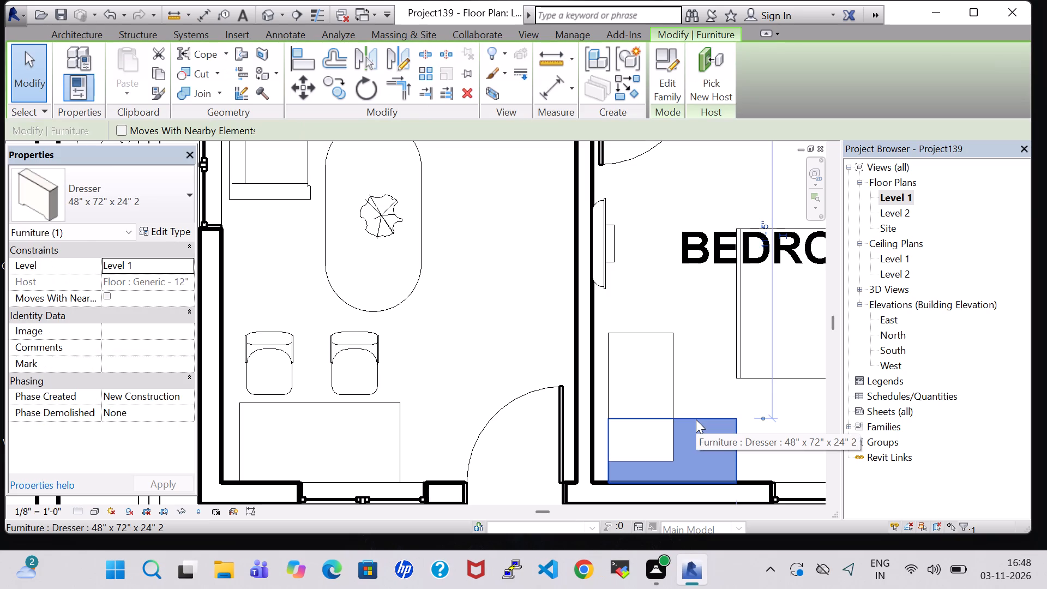
key(Delete)
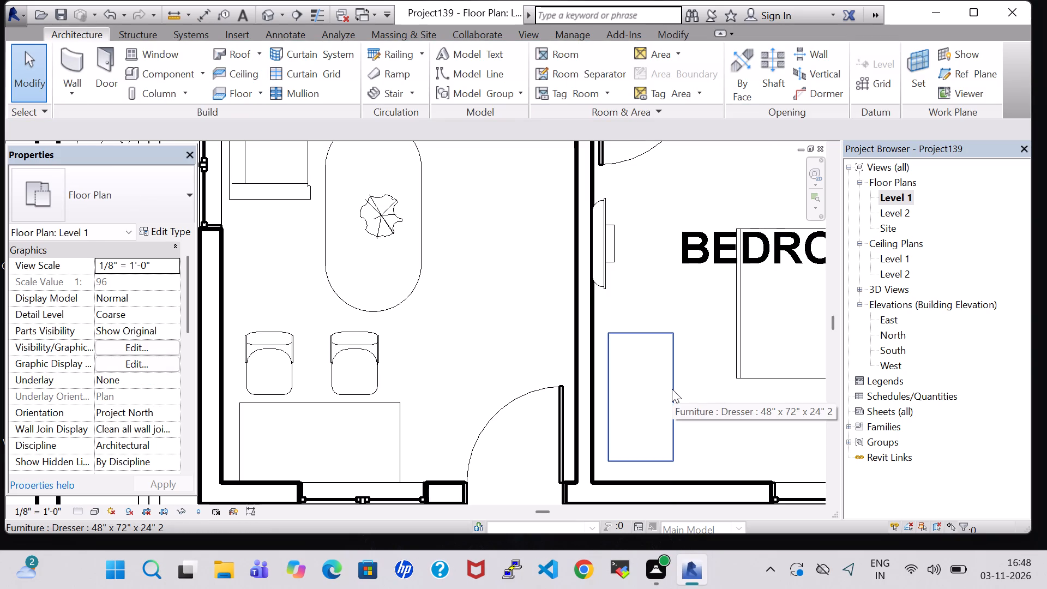
right_click(672, 389)
key(Delete)
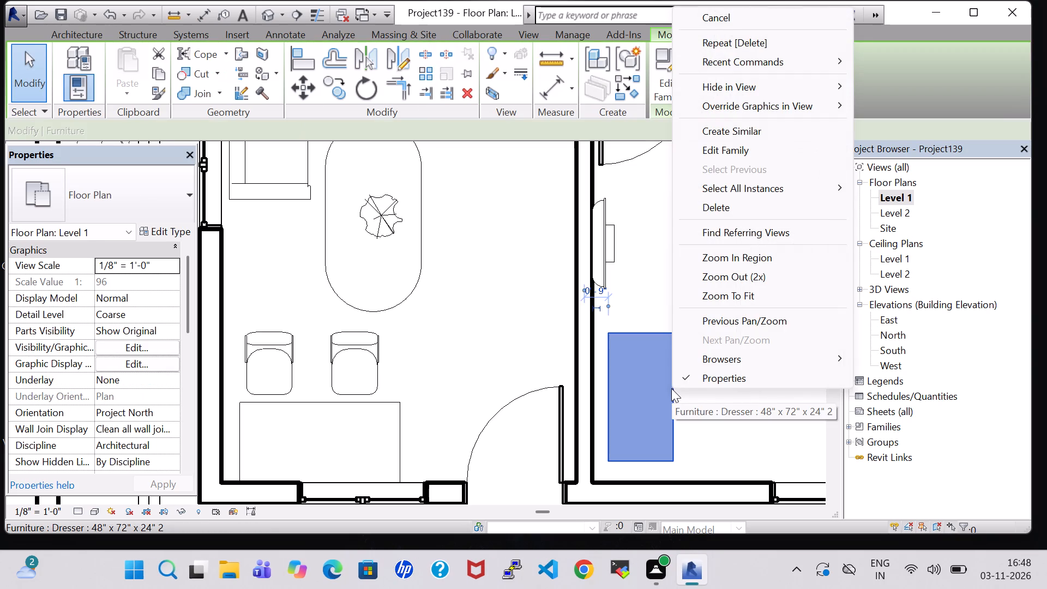
click(642, 295)
click(651, 334)
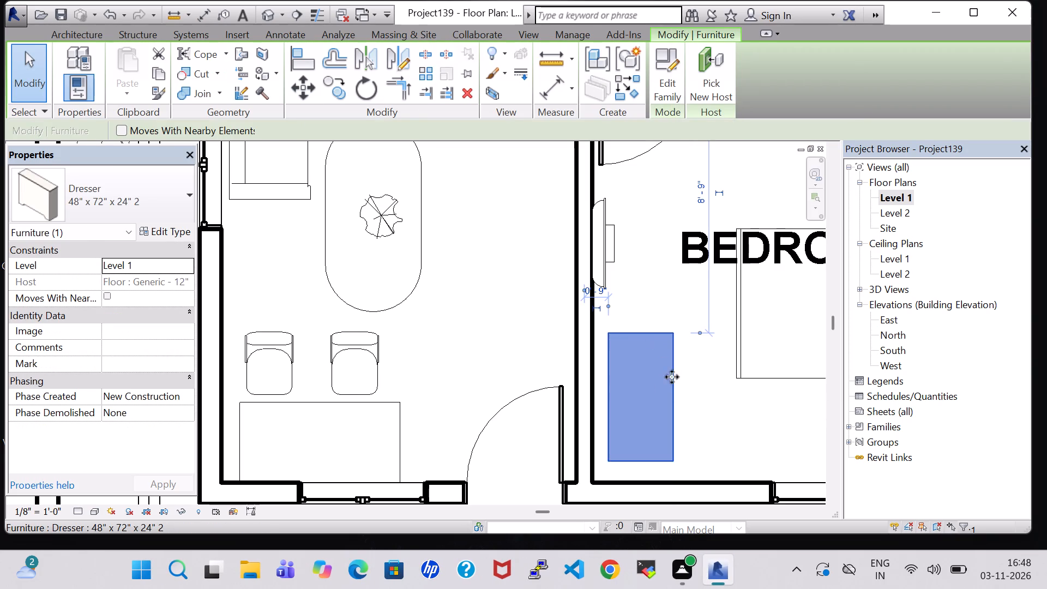
click(693, 401)
click(672, 382)
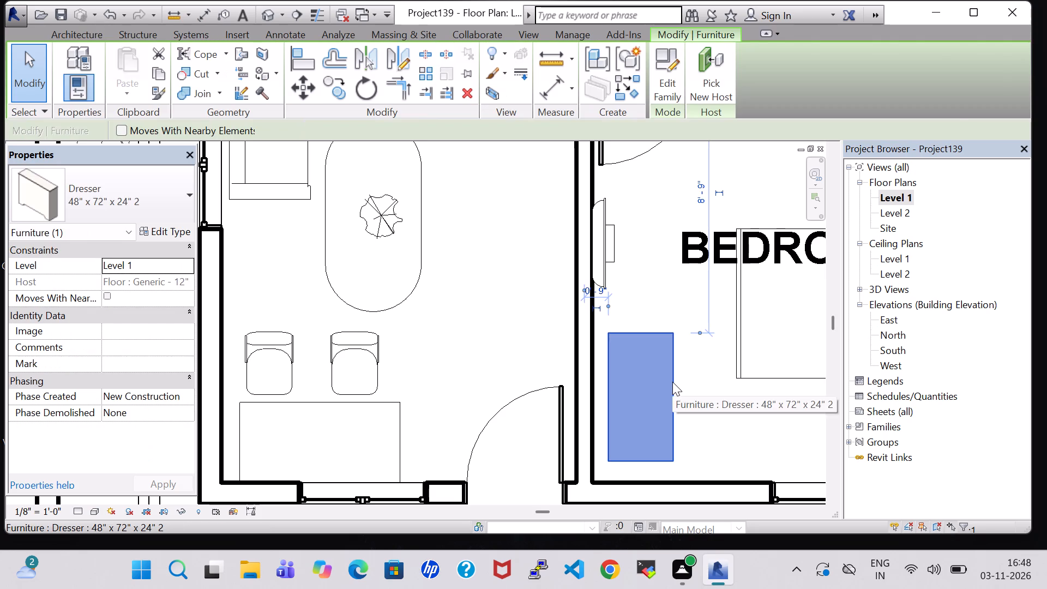
key(Delete)
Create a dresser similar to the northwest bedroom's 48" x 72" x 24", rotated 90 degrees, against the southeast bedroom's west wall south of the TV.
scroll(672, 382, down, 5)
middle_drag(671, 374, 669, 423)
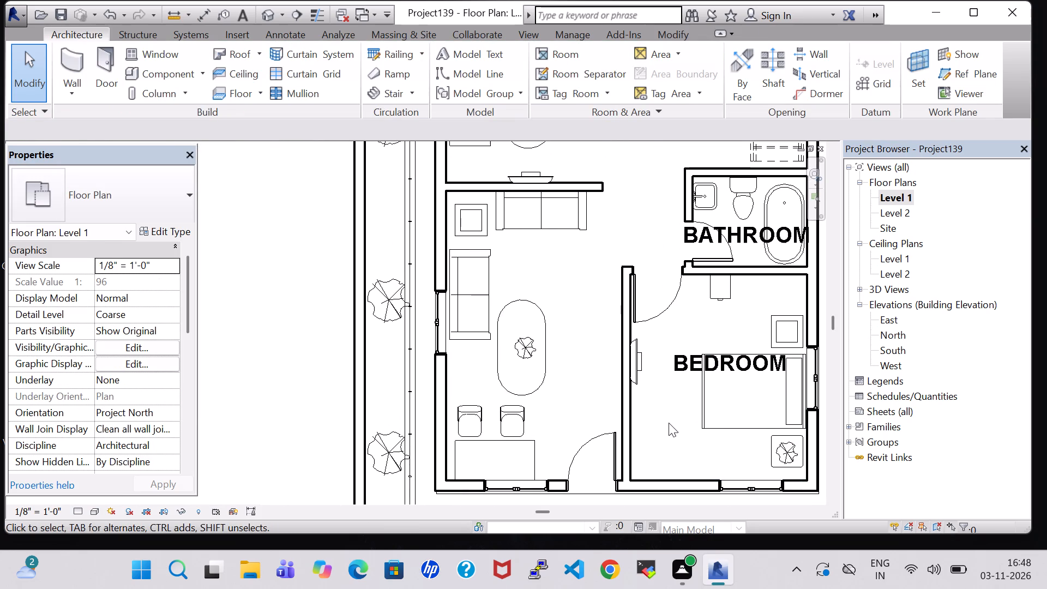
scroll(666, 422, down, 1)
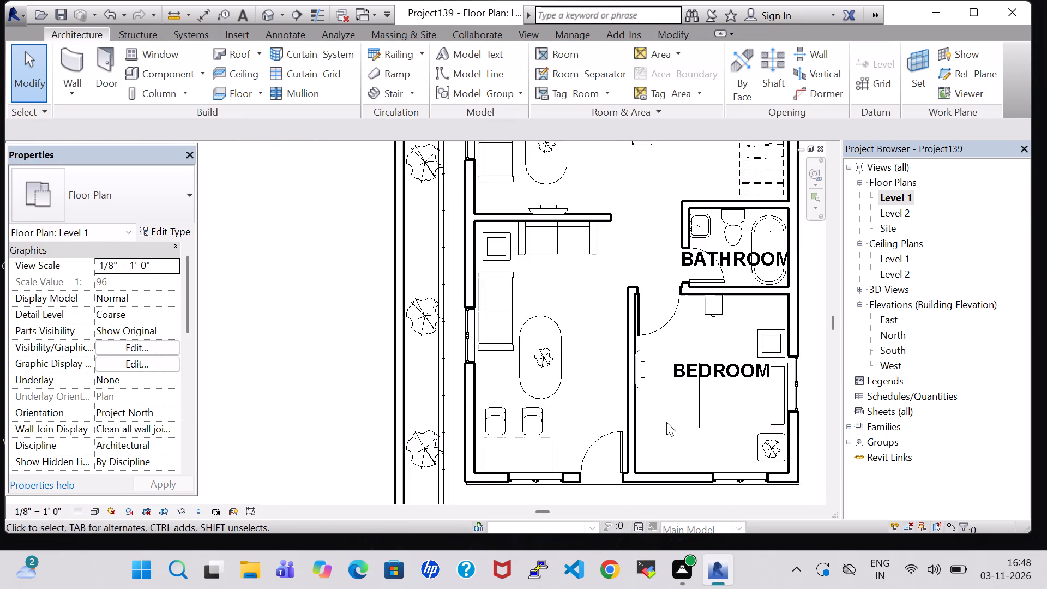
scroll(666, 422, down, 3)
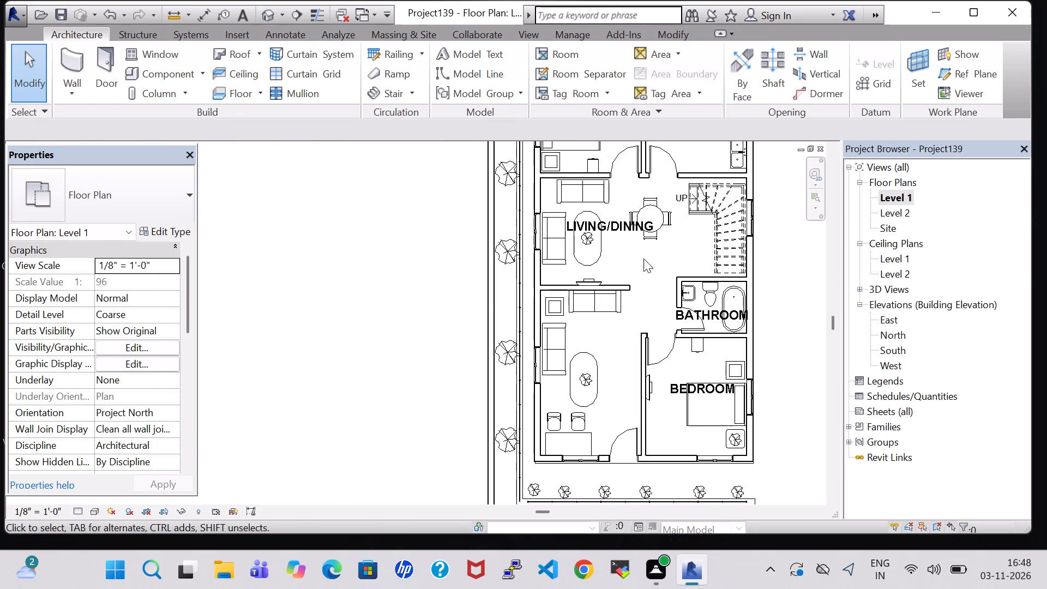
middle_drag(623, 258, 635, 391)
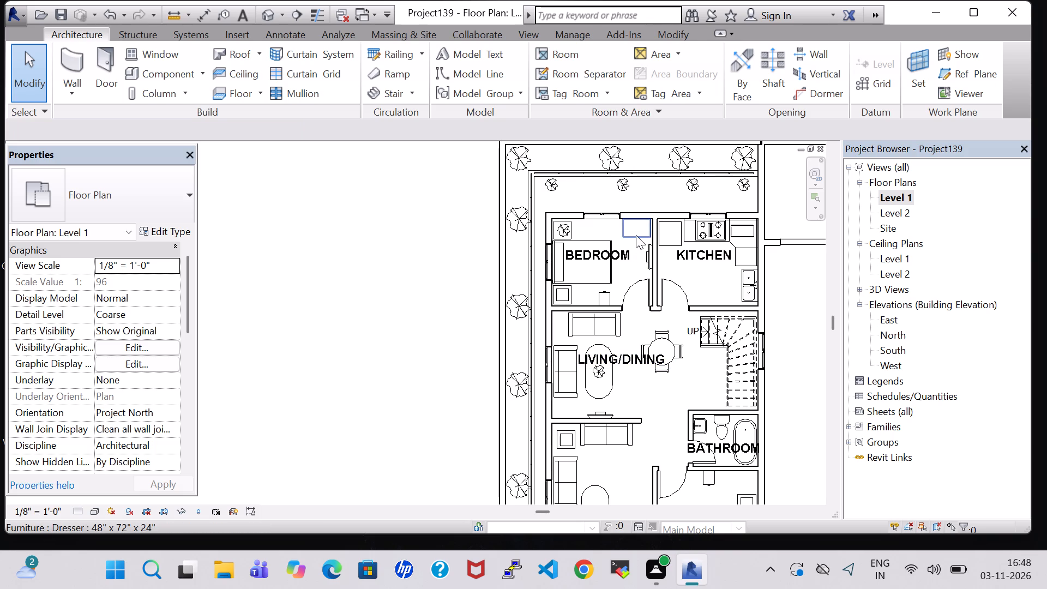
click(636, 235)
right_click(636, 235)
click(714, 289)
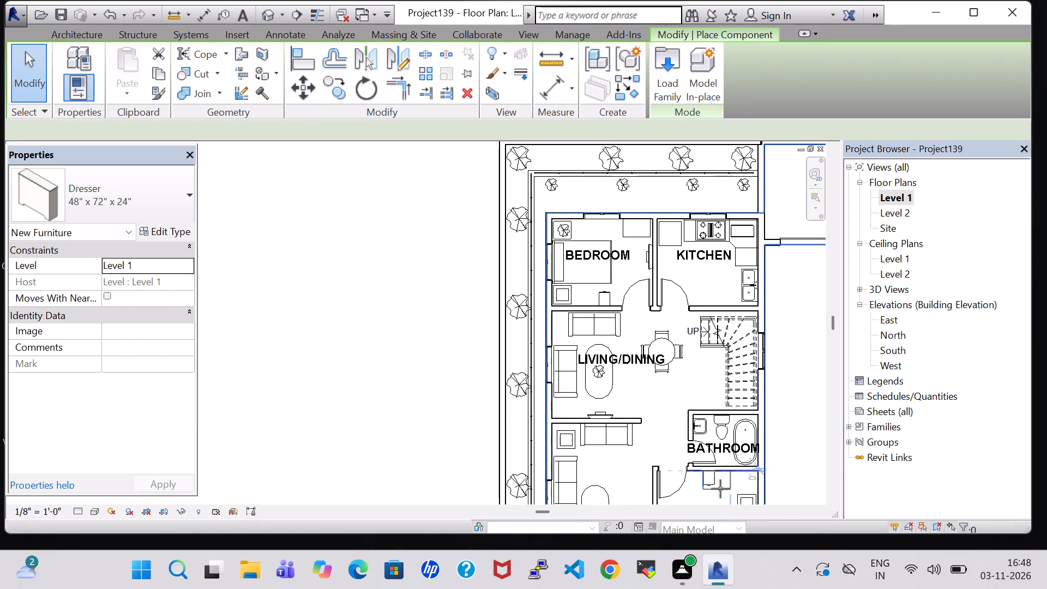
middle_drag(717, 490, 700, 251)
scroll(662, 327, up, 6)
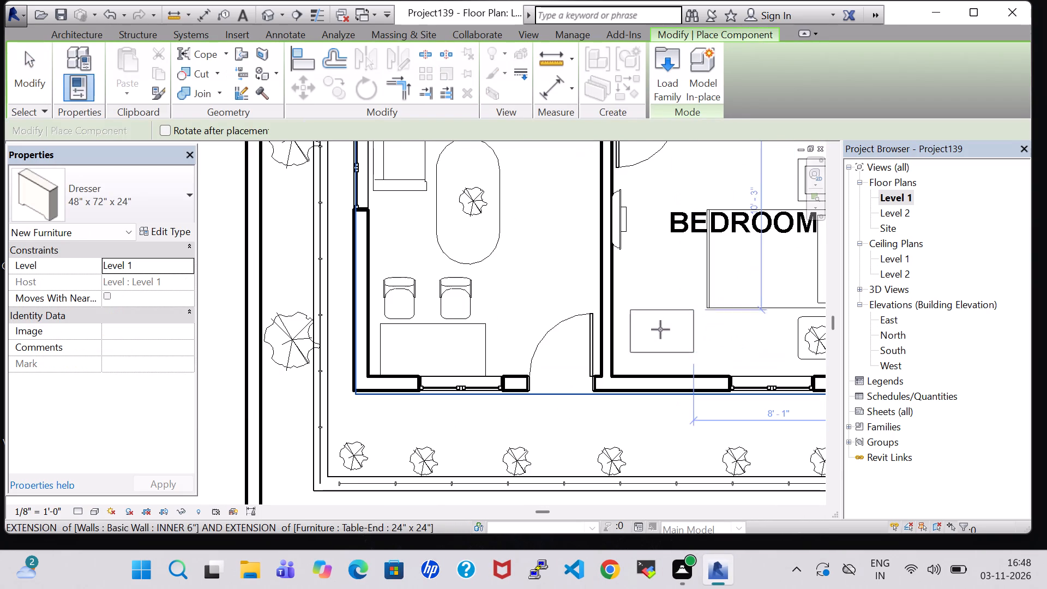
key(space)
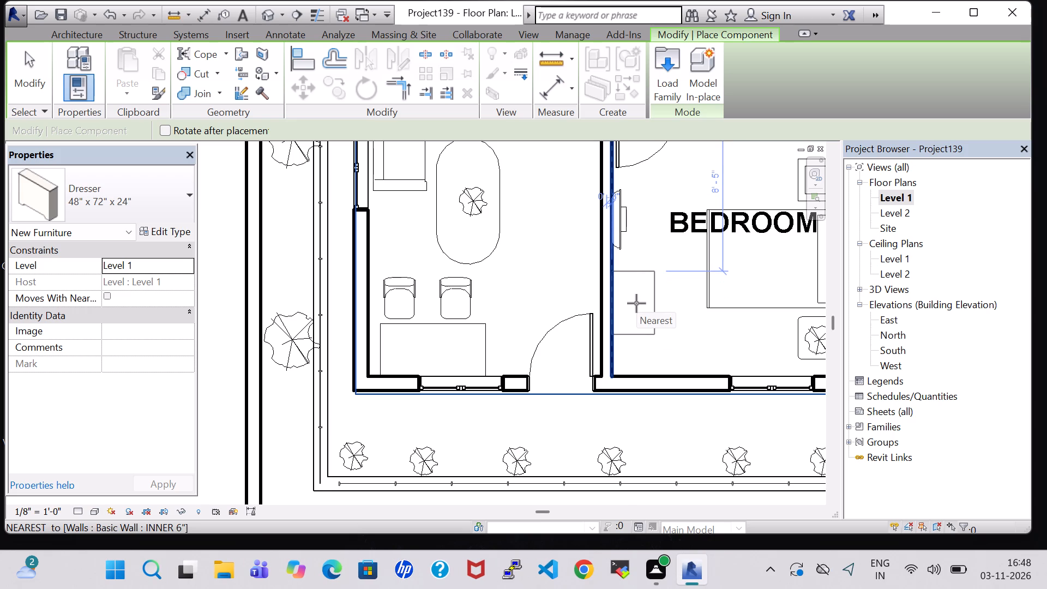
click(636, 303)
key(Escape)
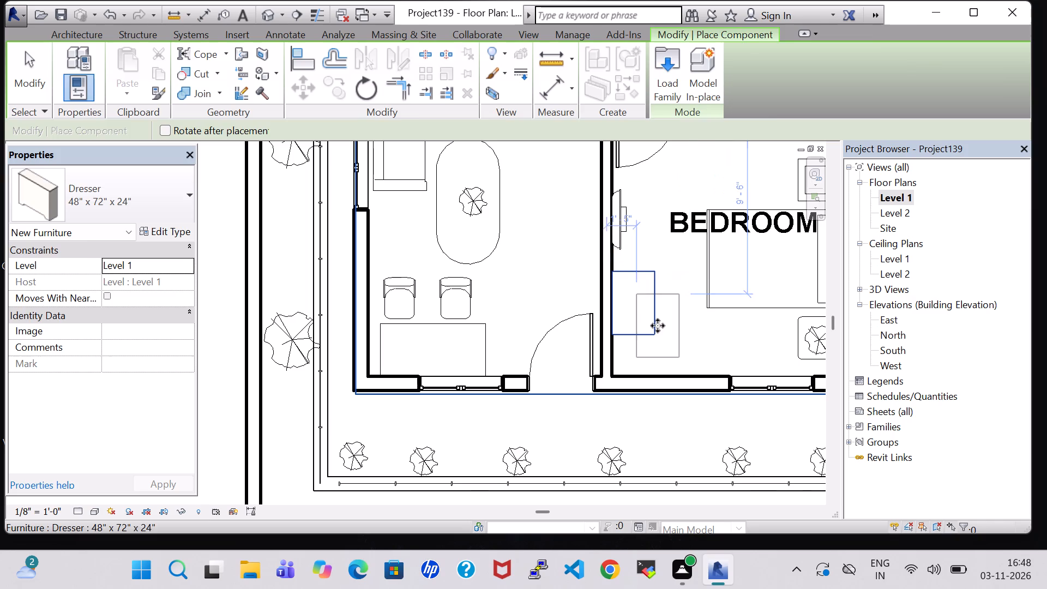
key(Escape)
Place a 36" x 80" half-arch glass exterior door like the existing south entry in the southeast bedroom's south wall, about 2' 1" from the west partition.
scroll(658, 326, down, 2)
click(584, 335)
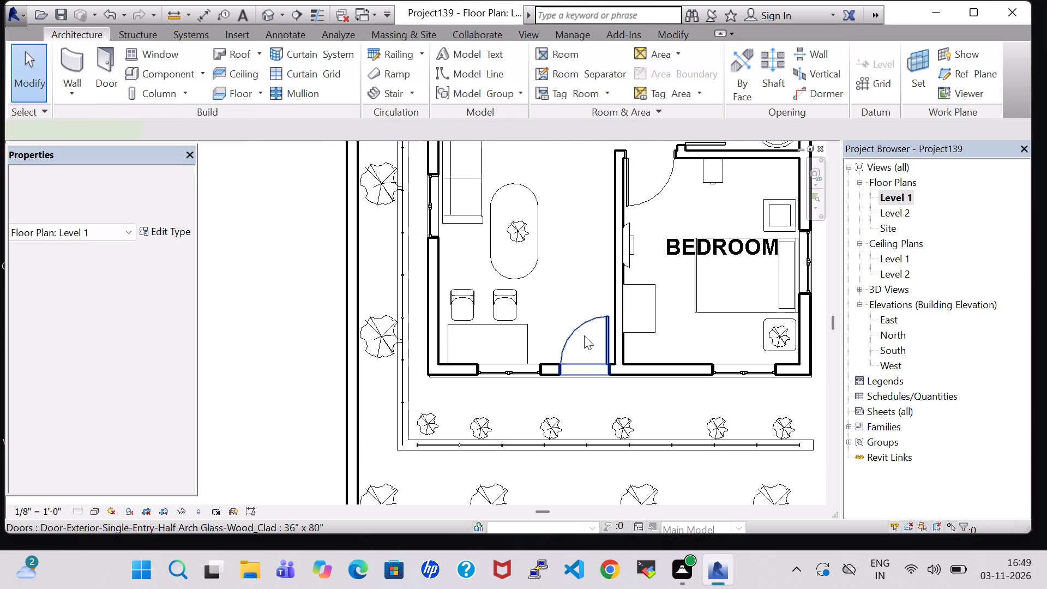
right_click(584, 335)
click(648, 294)
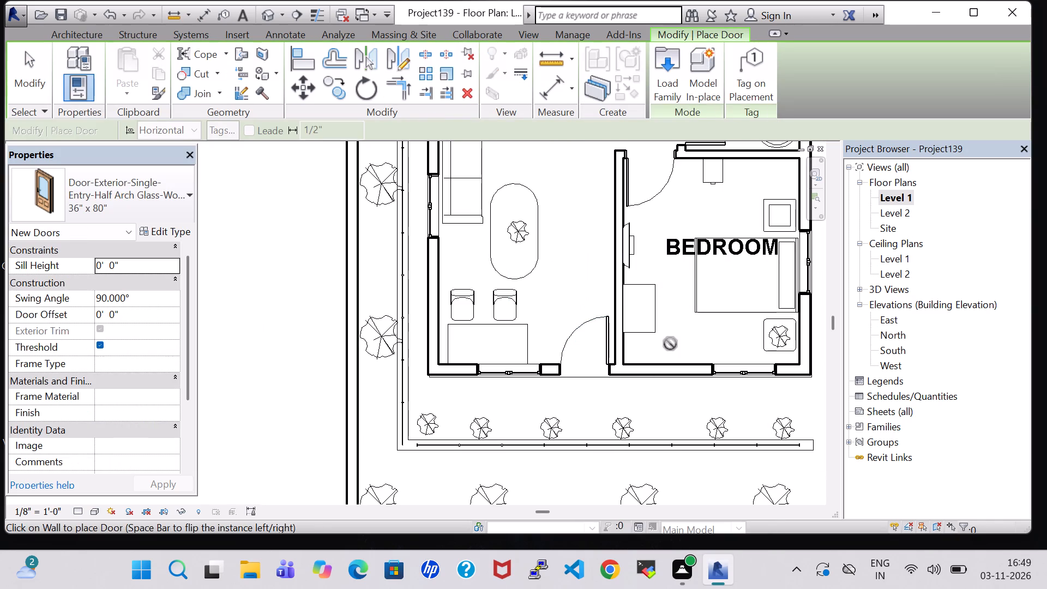
click(653, 369)
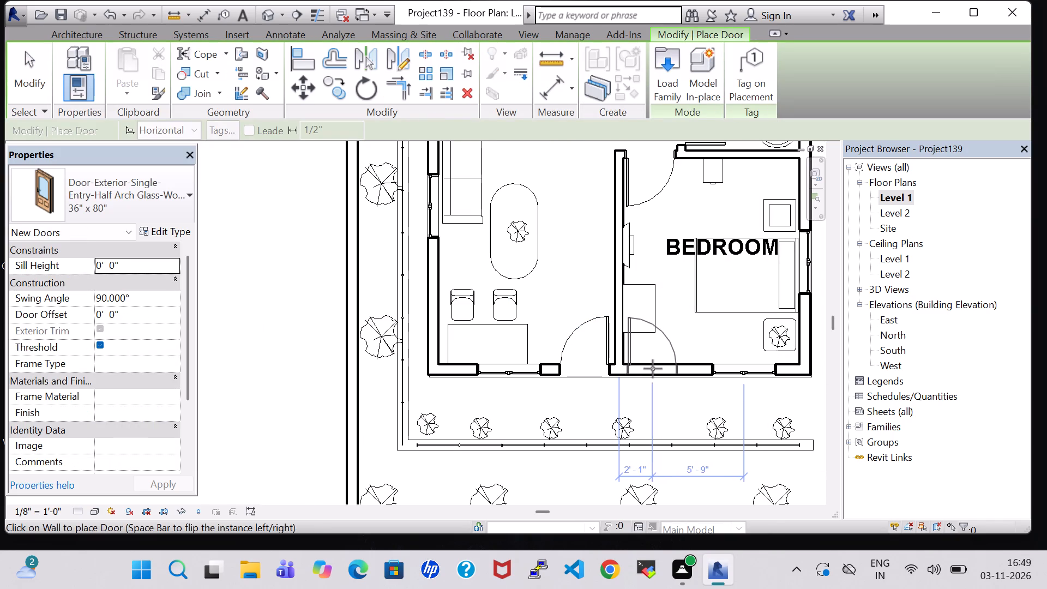
key(Escape)
key(Escape)
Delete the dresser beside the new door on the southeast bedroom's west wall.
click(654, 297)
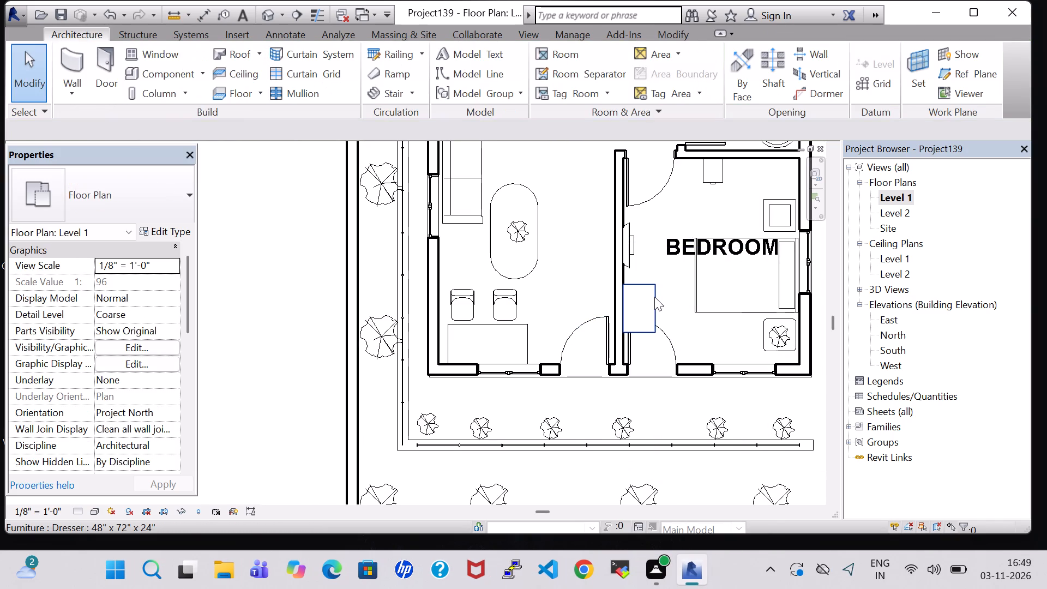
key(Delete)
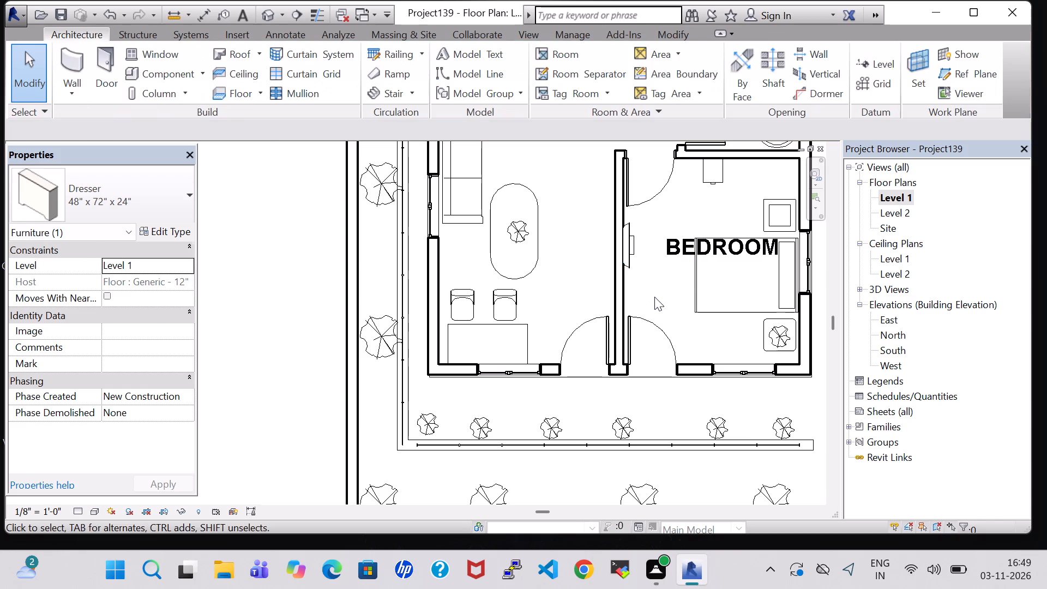
Create a dresser similar to the northwest bedroom's 48" x 72" x 24" against the southeast bedroom's south wall, about 4' 7" from the east wall.
scroll(654, 297, down, 2)
middle_drag(654, 297, 556, 323)
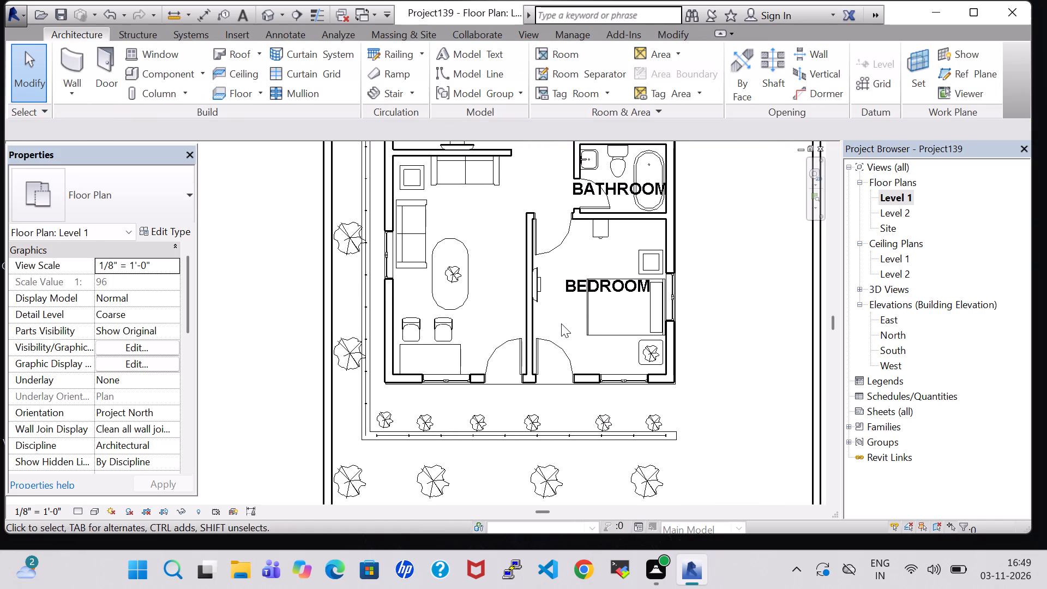
scroll(561, 323, up, 3)
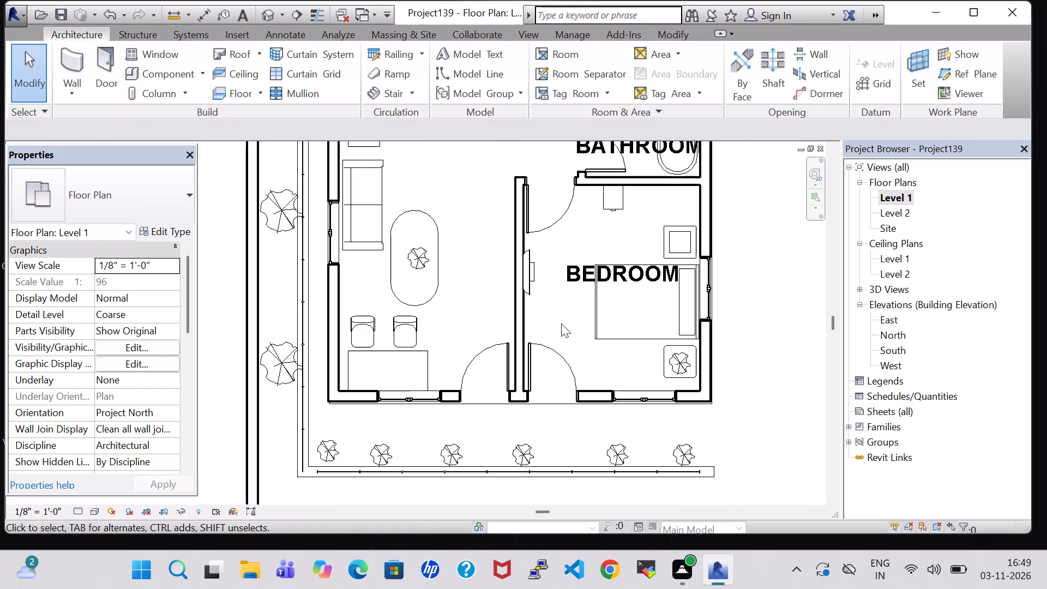
scroll(446, 332, down, 3)
middle_drag(457, 322, 482, 524)
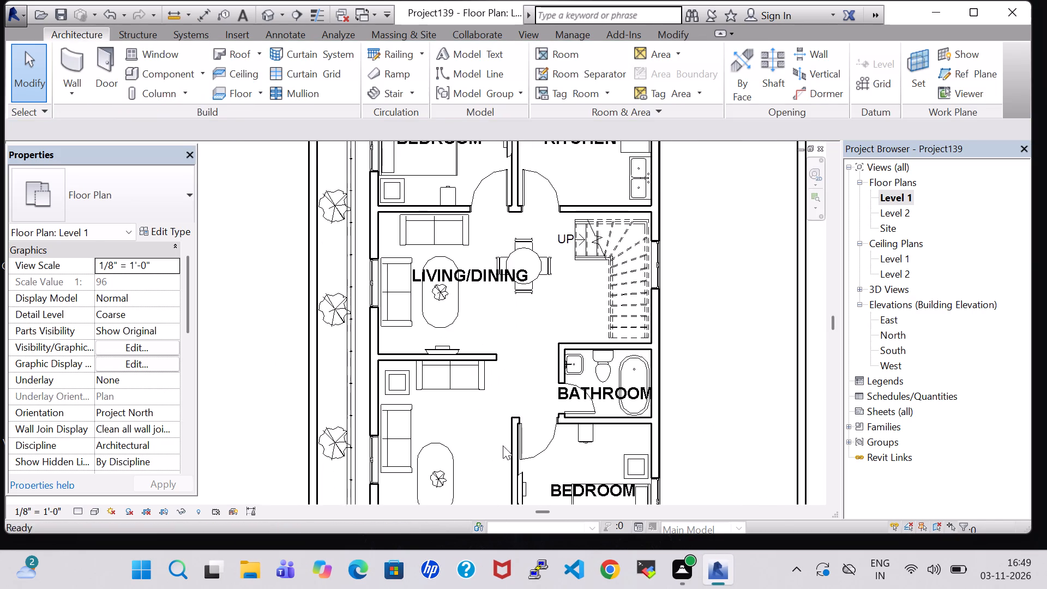
middle_drag(555, 225, 545, 393)
click(484, 274)
right_click(484, 274)
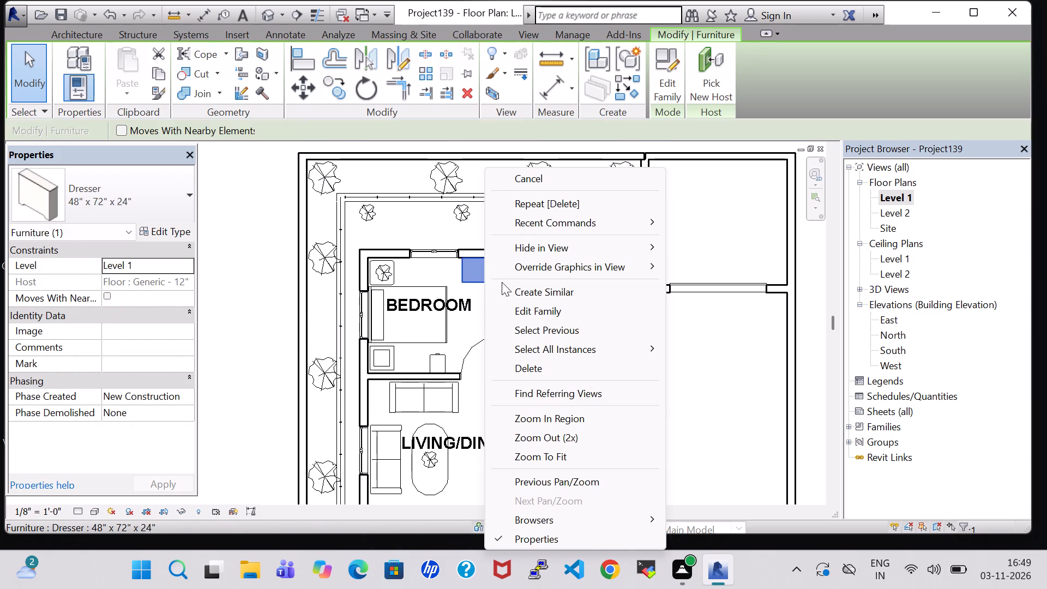
click(552, 291)
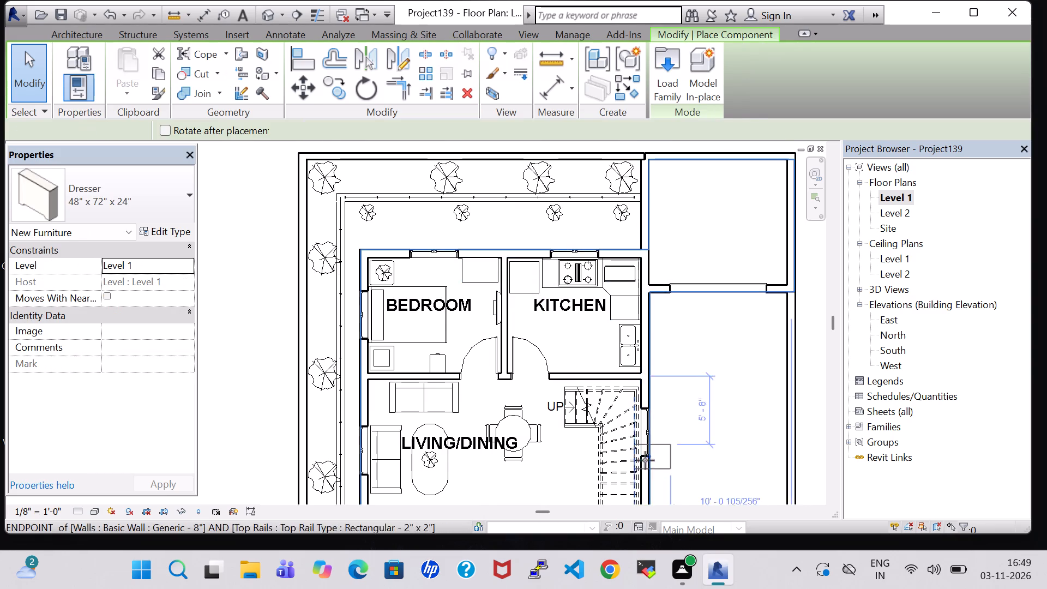
middle_drag(643, 460, 646, 193)
scroll(574, 466, up, 2)
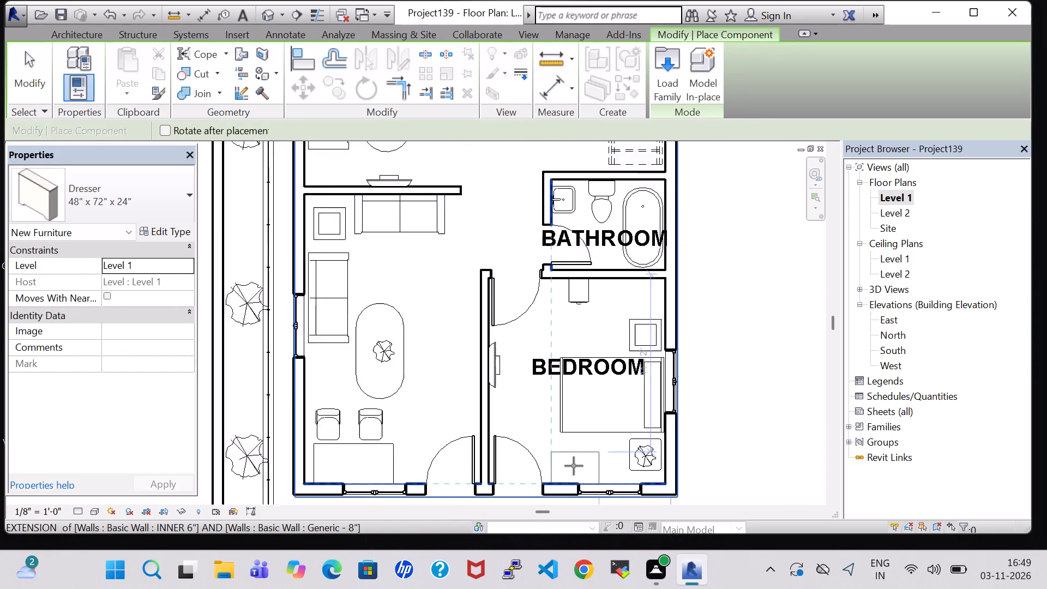
scroll(574, 466, up, 4)
middle_drag(574, 466, 569, 395)
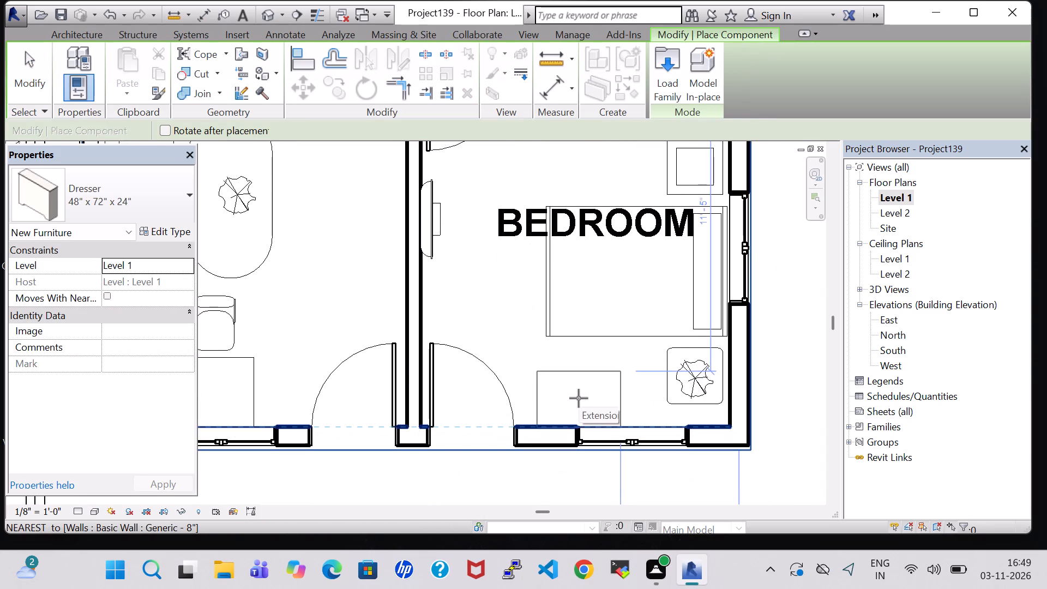
scroll(571, 403, up, 1)
middle_drag(571, 403, 575, 500)
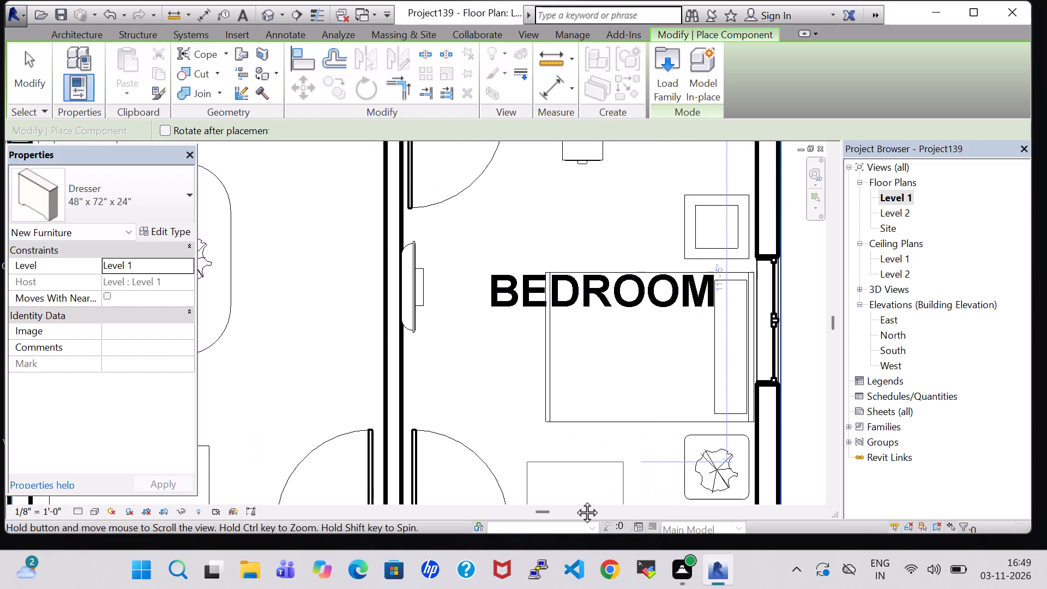
middle_drag(575, 500, 575, 502)
middle_drag(575, 491, 582, 372)
scroll(580, 377, up, 1)
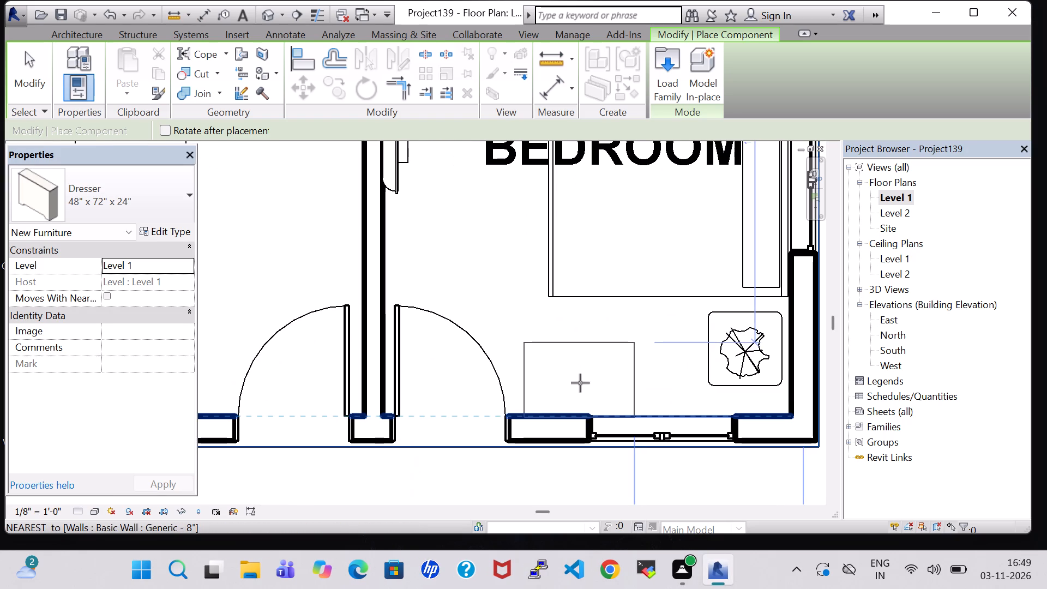
click(580, 383)
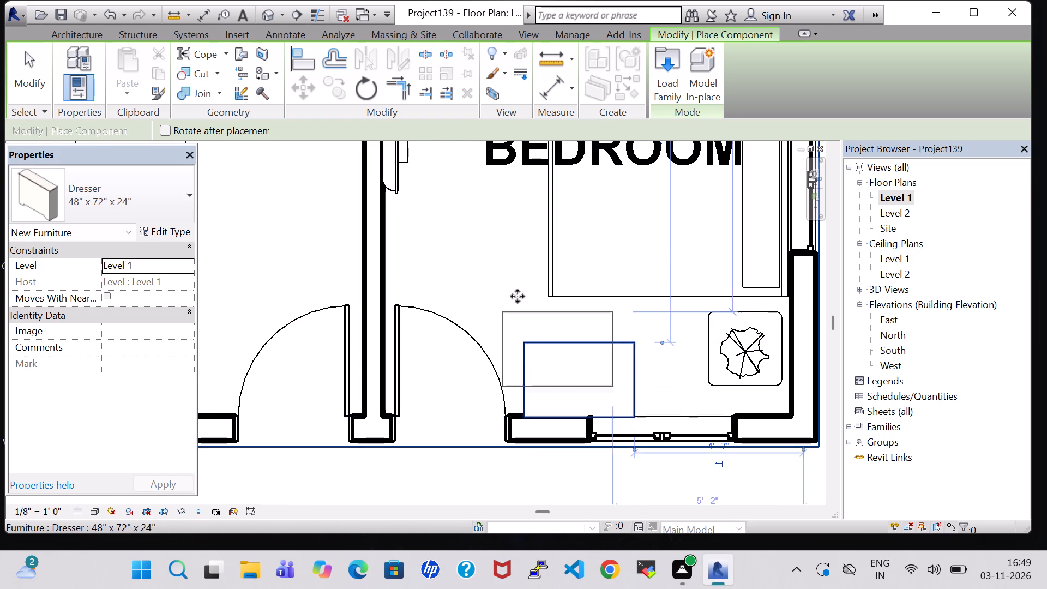
key(Escape)
key(Escape)
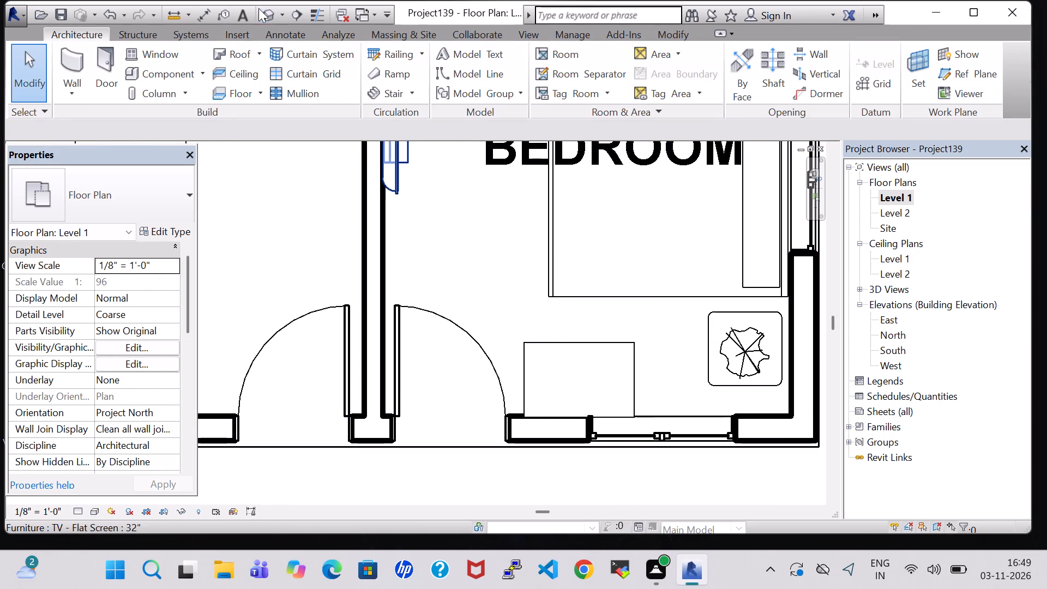
Examine the furnished Level 1 rooms in the 3D view, including the orientation of the southeast bedroom's dresser.
click(260, 10)
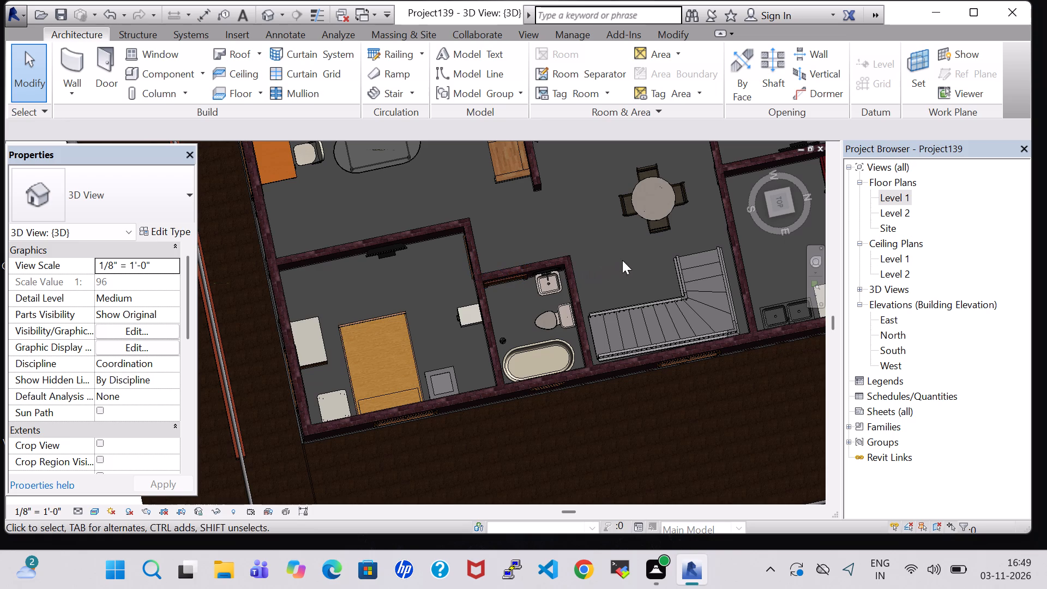
middle_drag(623, 260, 459, 328)
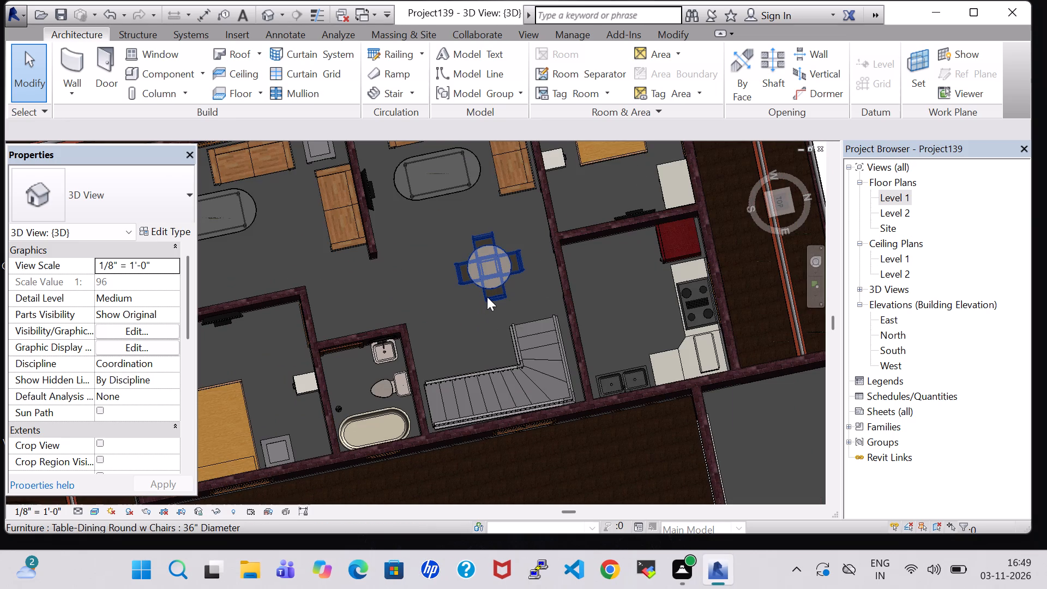
middle_drag(487, 297, 506, 414)
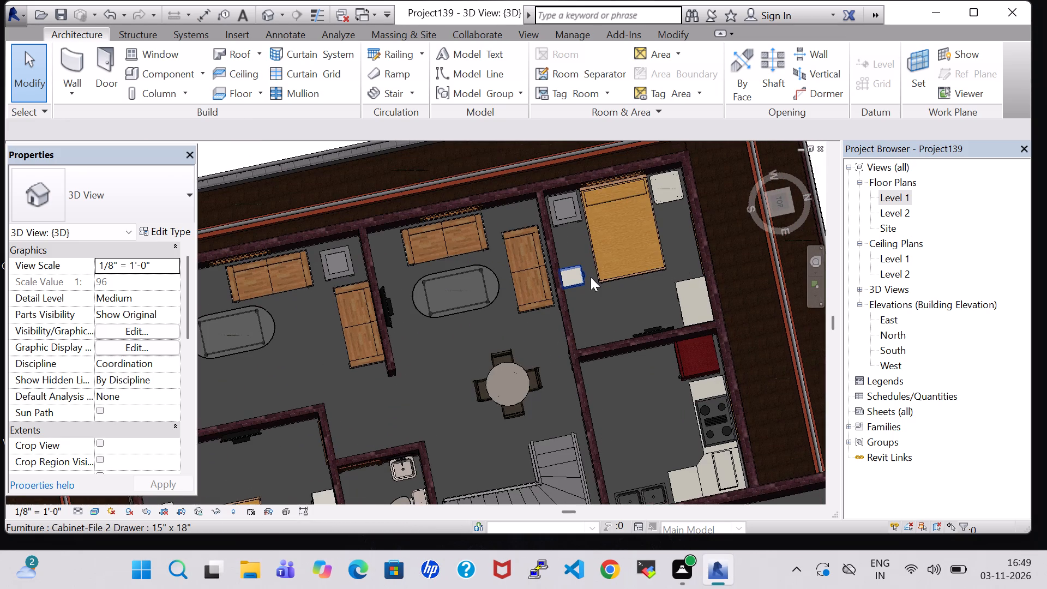
scroll(591, 277, up, 2)
middle_drag(380, 374, 539, 279)
scroll(539, 279, up, 1)
middle_drag(357, 310, 395, 317)
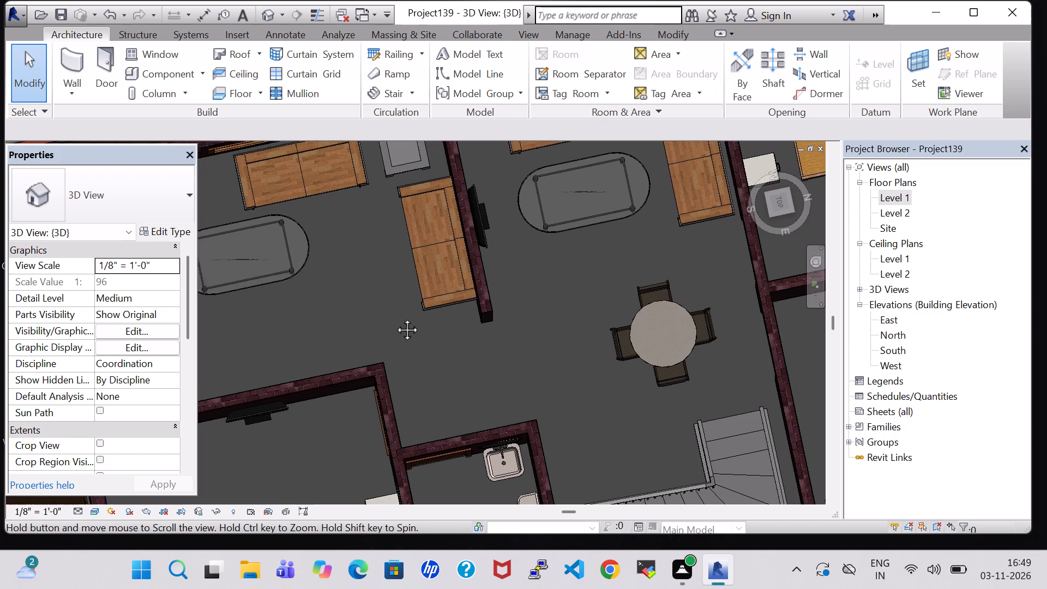
middle_drag(395, 317, 590, 303)
middle_click(376, 309)
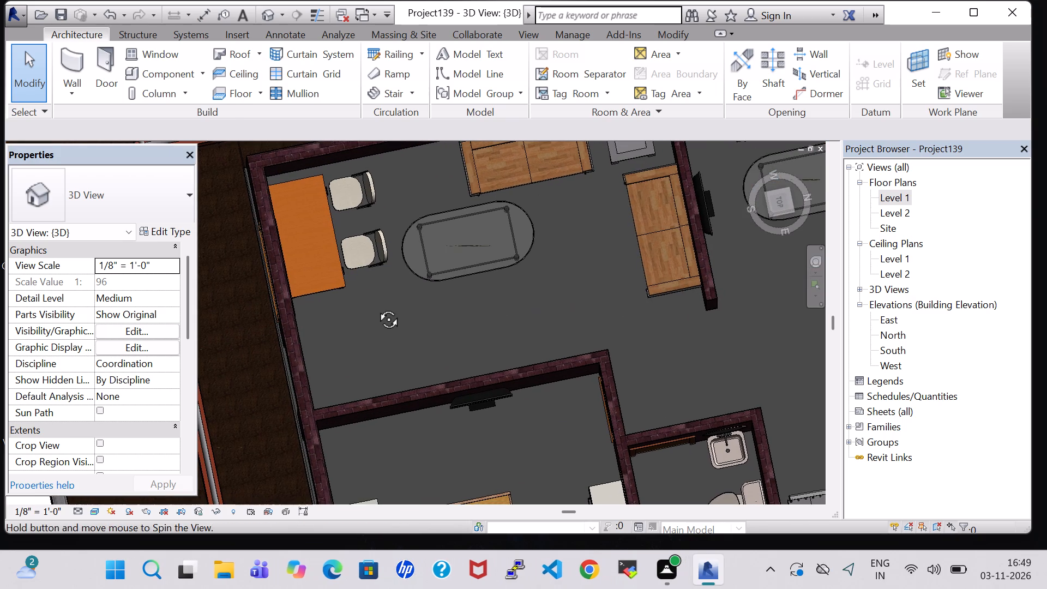
scroll(381, 311, down, 2)
middle_drag(382, 408, 286, 426)
middle_drag(452, 214, 491, 422)
scroll(494, 401, up, 1)
middle_drag(473, 299, 420, 199)
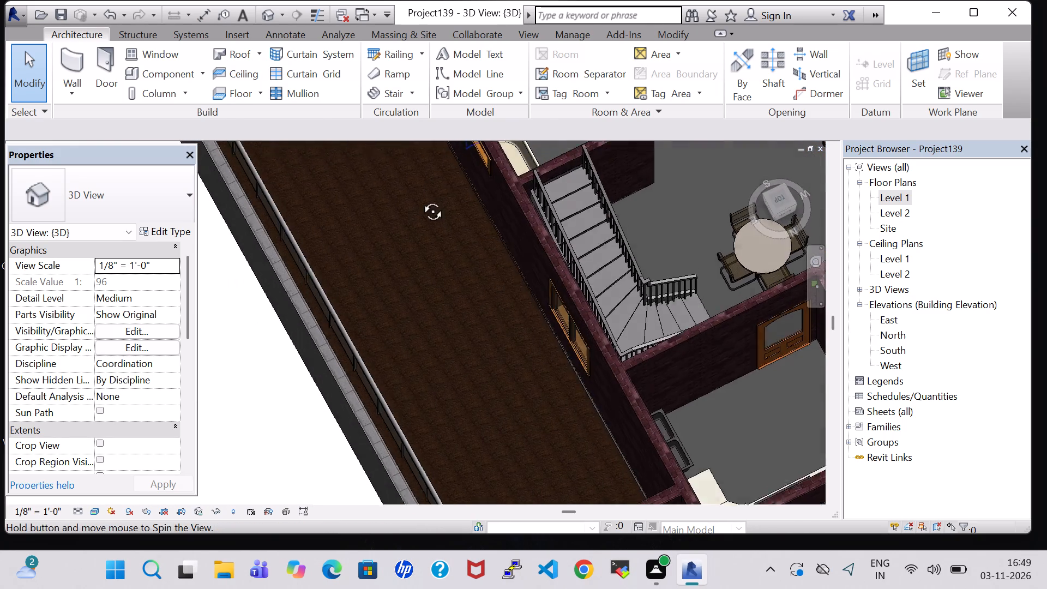
middle_drag(420, 199, 420, 196)
middle_drag(551, 149, 365, 588)
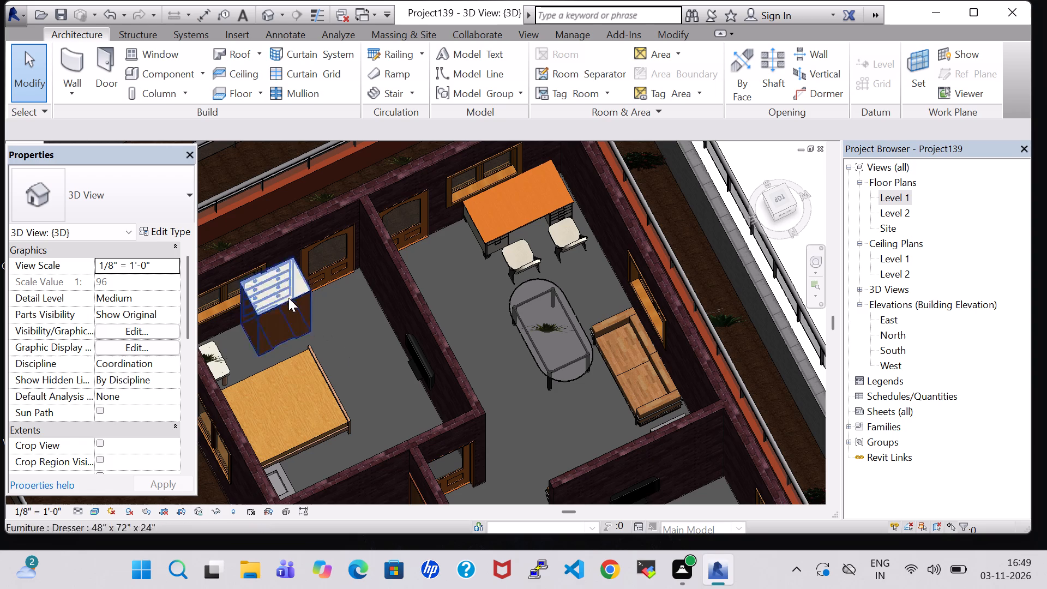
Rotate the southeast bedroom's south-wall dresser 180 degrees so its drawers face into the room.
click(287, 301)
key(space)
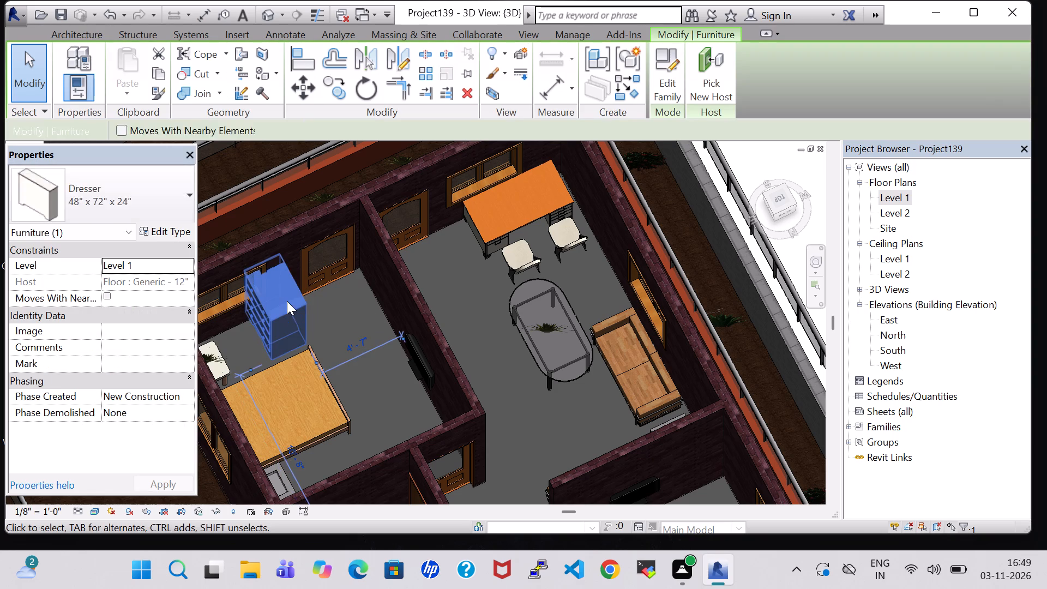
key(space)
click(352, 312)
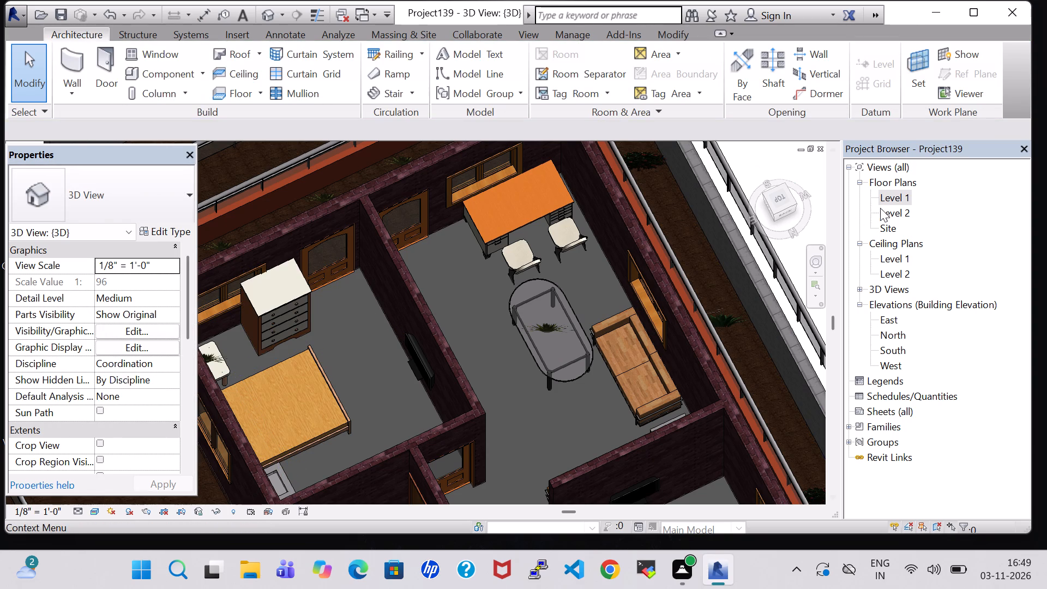
On Level 1, create a similar 48" x 72" x 24" dresser against the southeast bedroom's north wall, about 1' 3" from the east wall.
double_click(886, 200)
scroll(562, 339, down, 1)
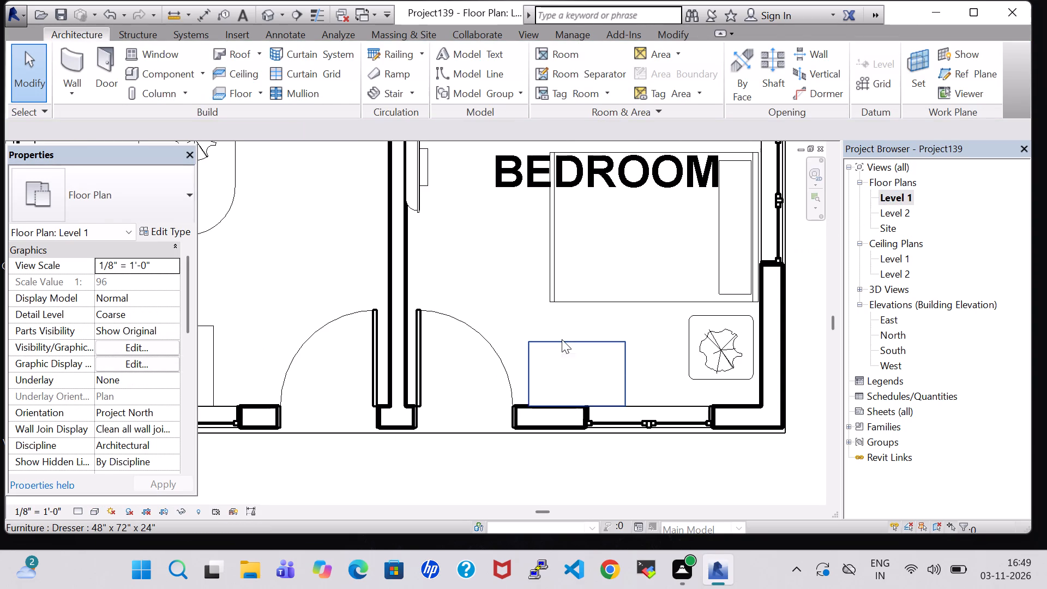
click(562, 339)
right_click(562, 339)
click(624, 296)
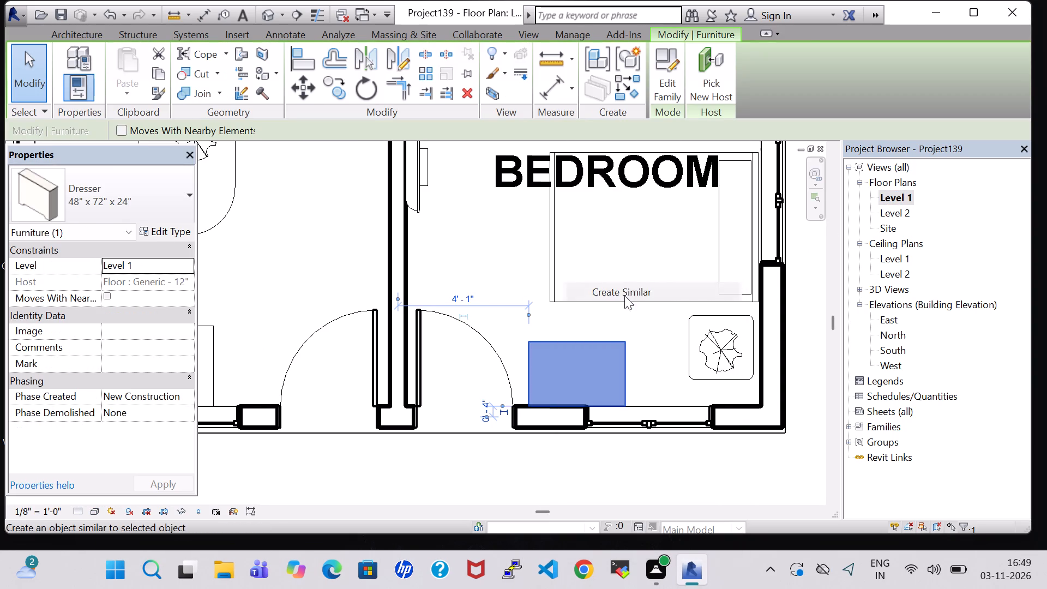
middle_drag(446, 265, 474, 458)
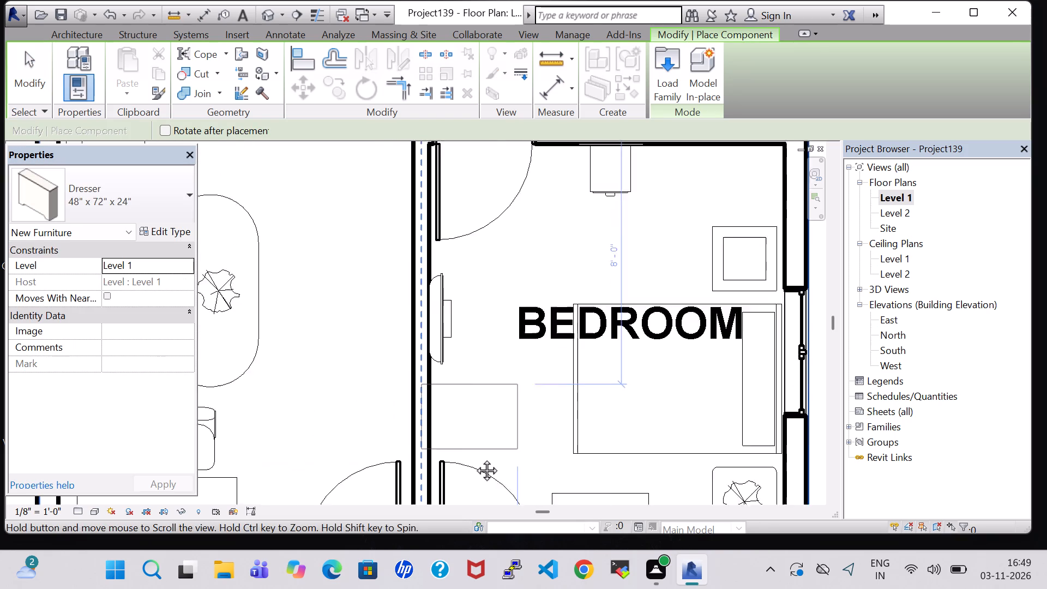
middle_drag(474, 458, 474, 463)
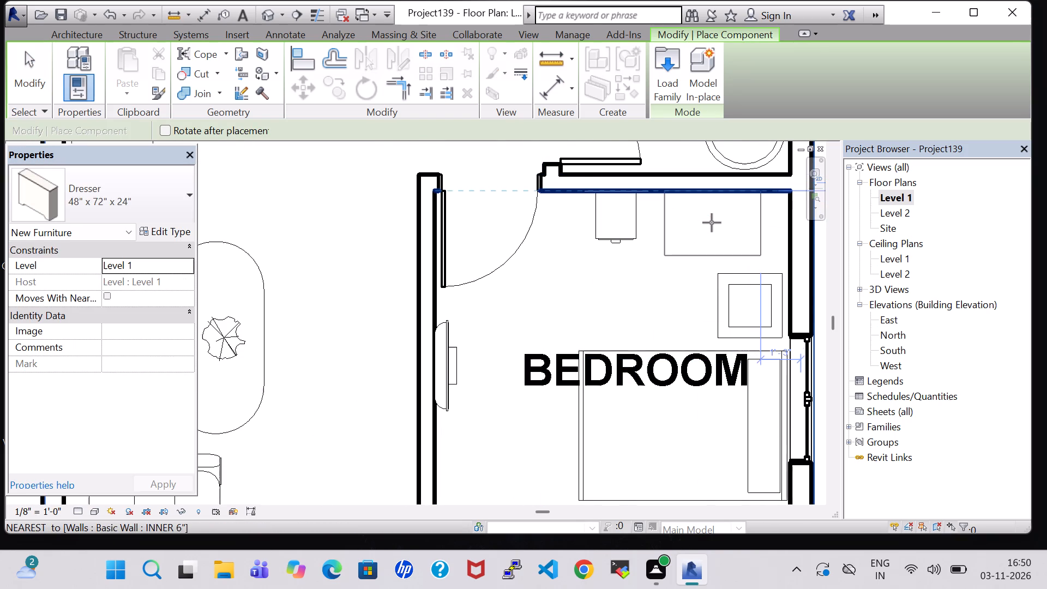
click(714, 228)
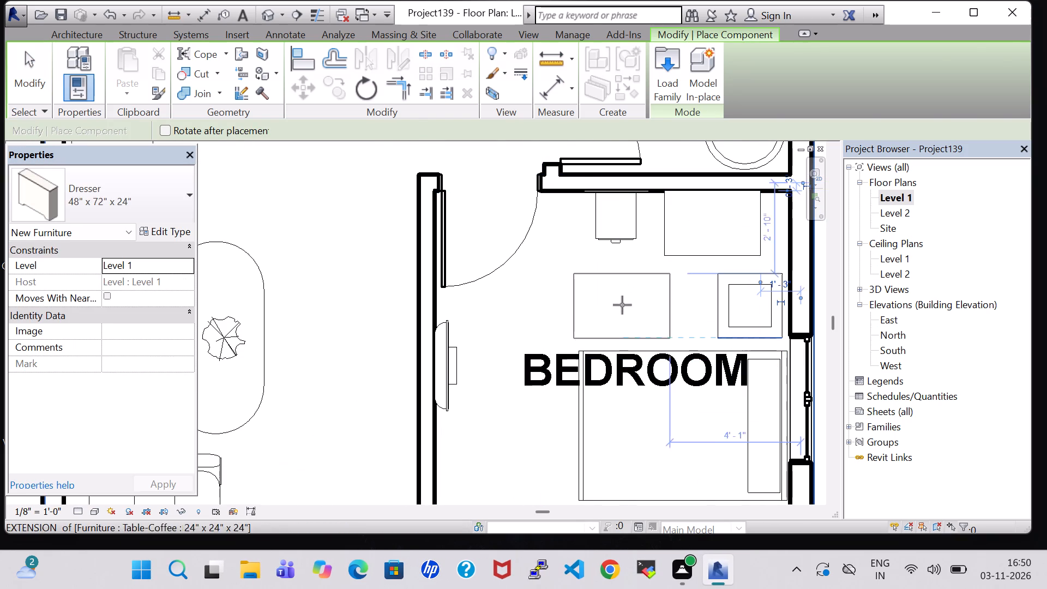
key(Escape)
key(Escape)
Delete the dresser against the southeast bedroom's south wall, beside the exterior door.
scroll(622, 305, down, 3)
middle_drag(622, 305, 614, 223)
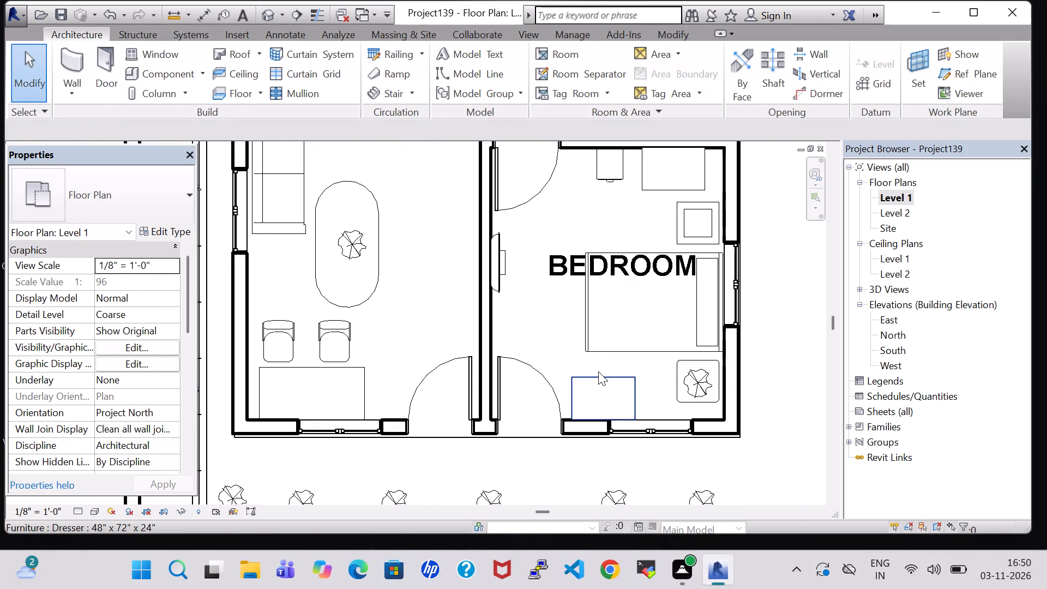
click(598, 371)
key(Delete)
Review the dresser placement in the bedrooms and the overall furniture layout in the 3D view.
click(266, 8)
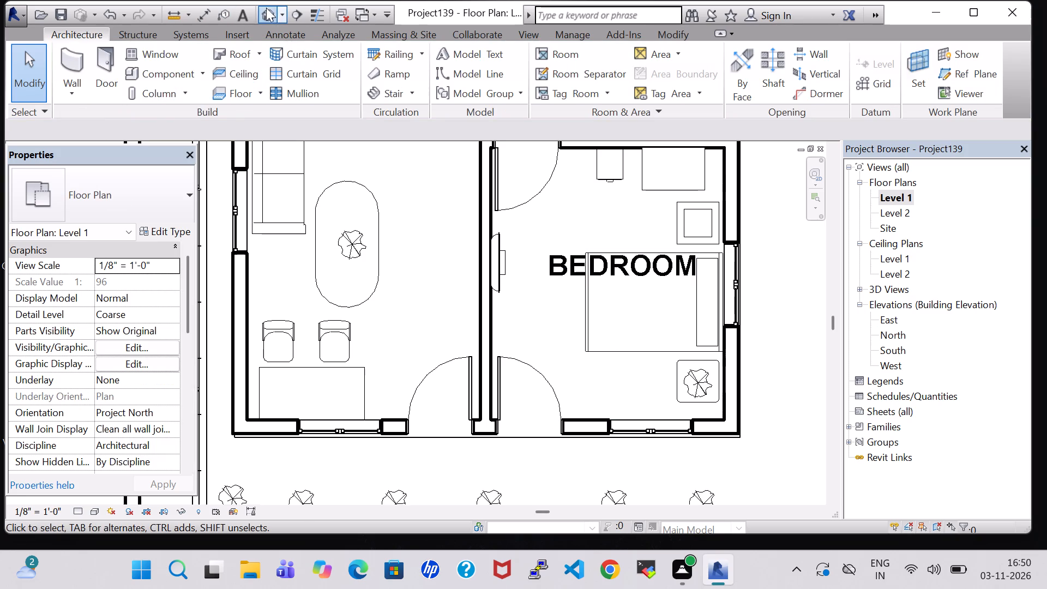
scroll(529, 250, down, 5)
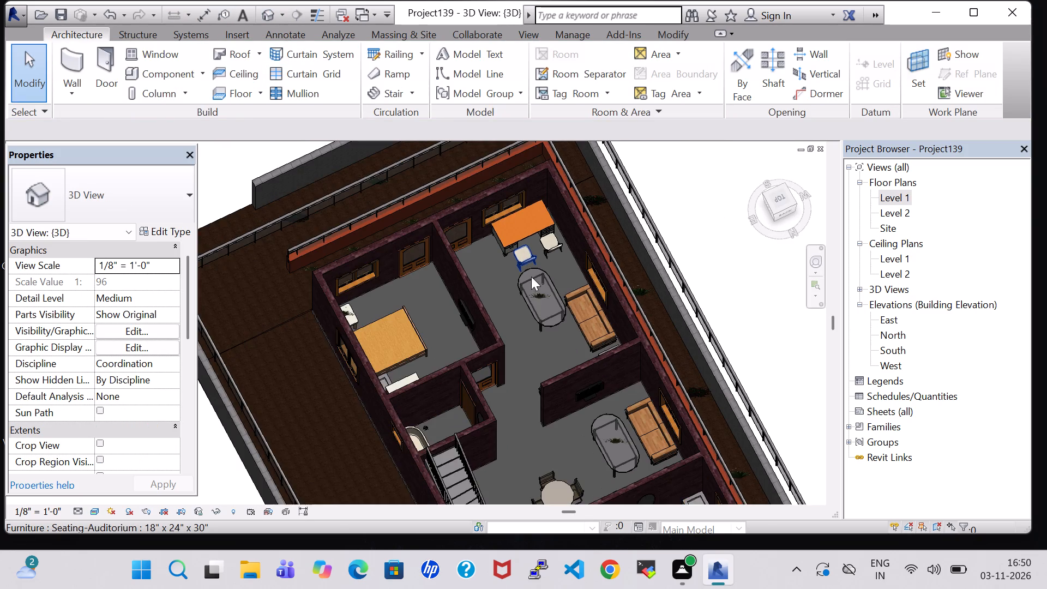
middle_drag(538, 316, 470, 188)
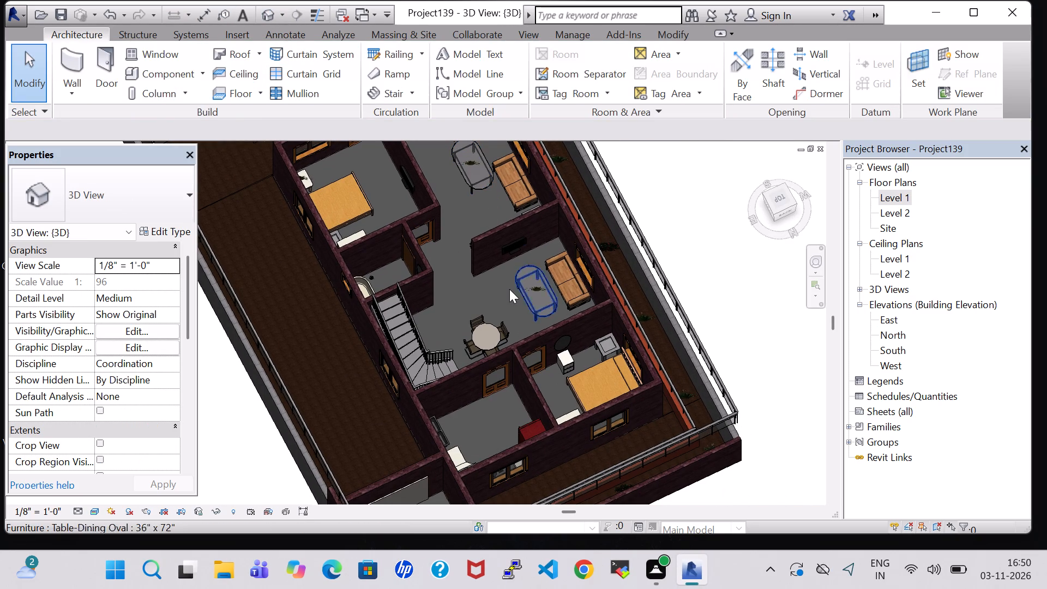
middle_drag(509, 289, 525, 392)
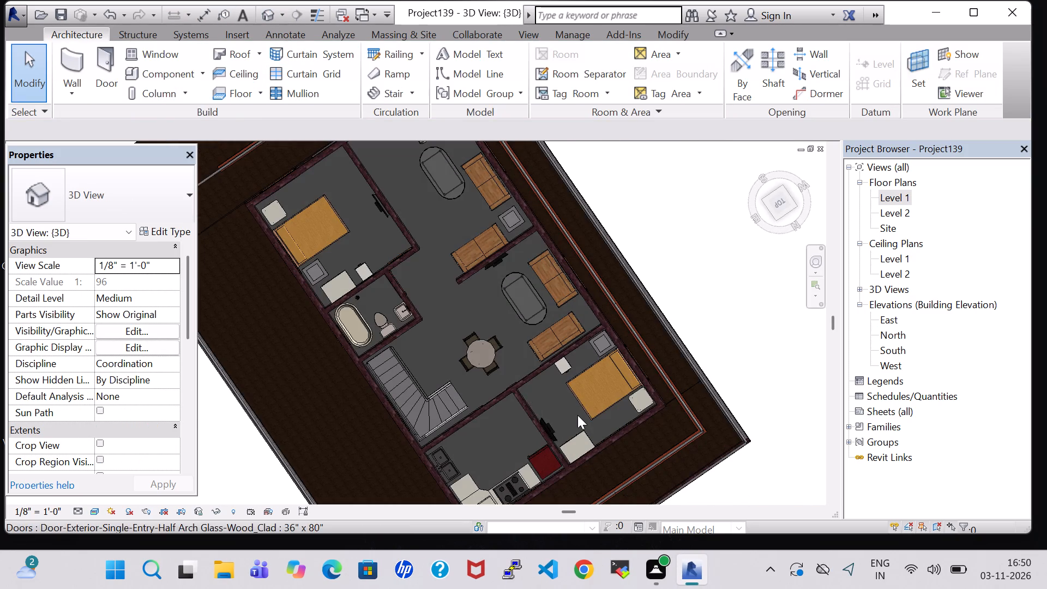
scroll(577, 415, up, 6)
shift+middle_drag(577, 415, 576, 462)
middle_drag(568, 442, 534, 339)
shift+scroll(565, 440, up, 1)
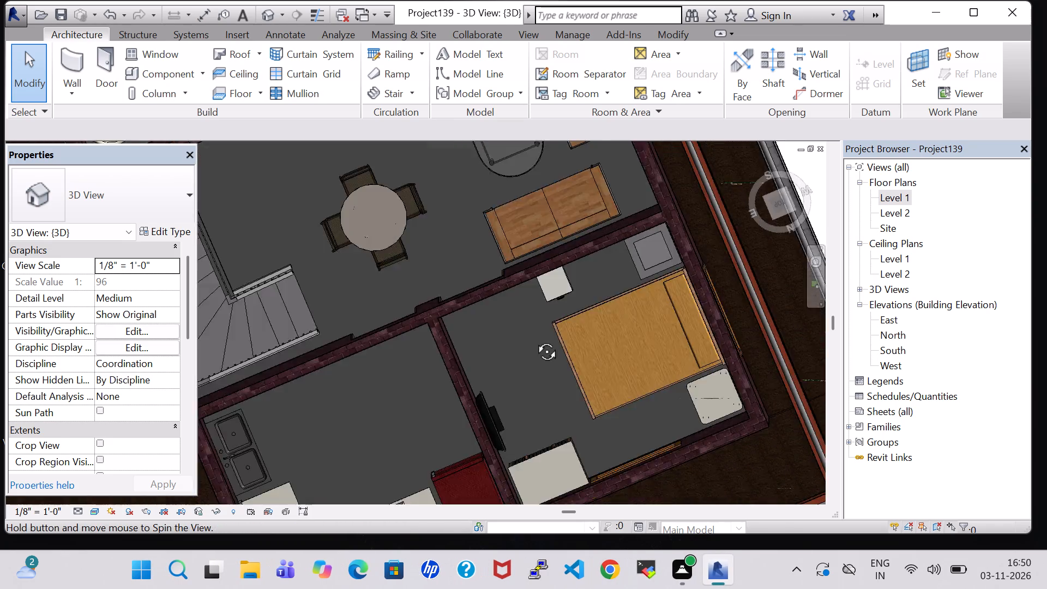
middle_drag(534, 339, 518, 300)
scroll(506, 310, down, 4)
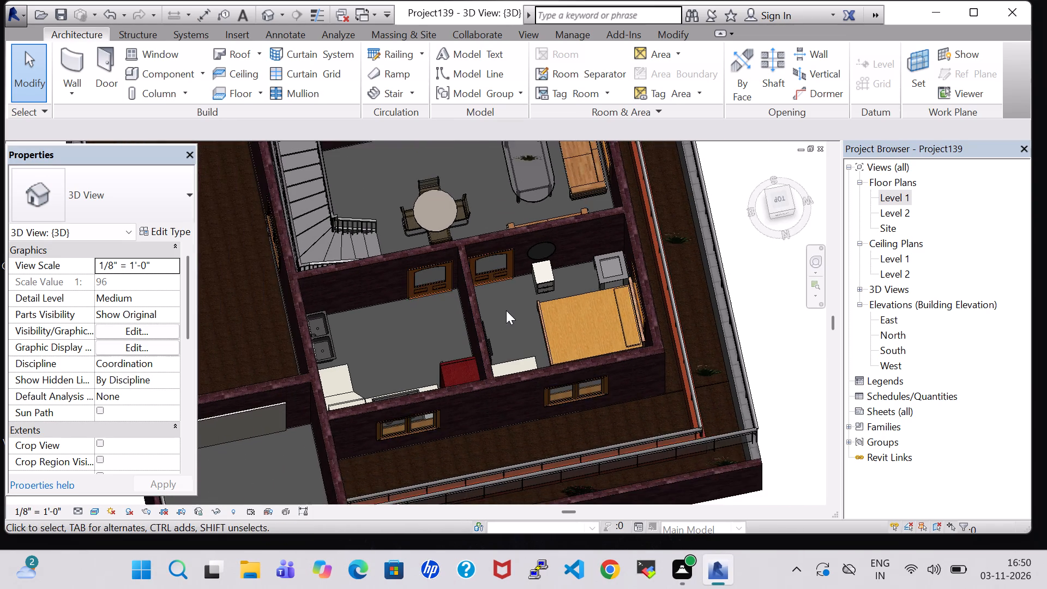
middle_drag(506, 310, 500, 484)
middle_drag(432, 265, 484, 376)
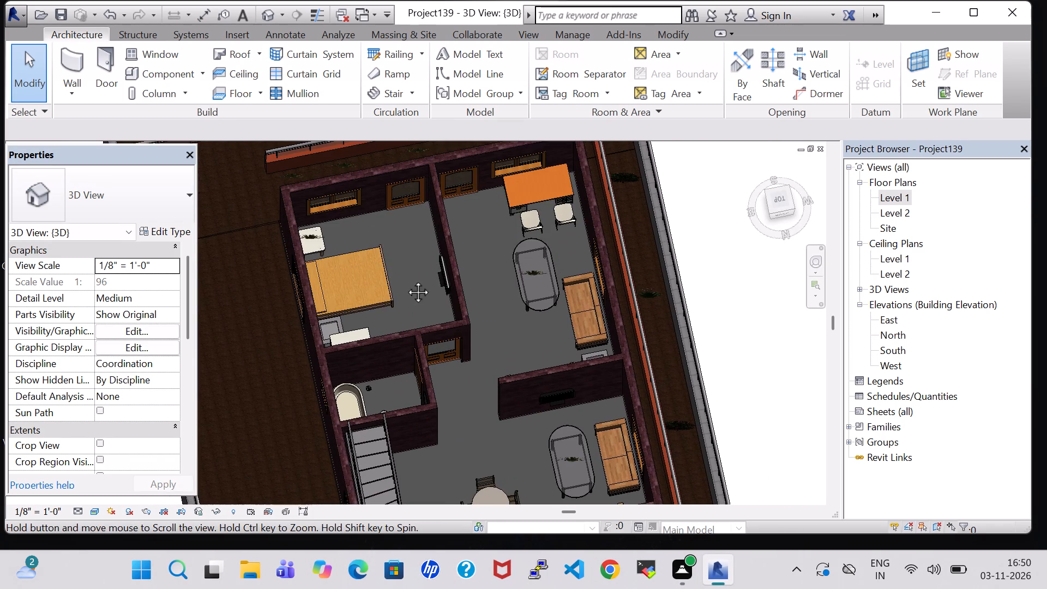
middle_drag(410, 285, 423, 478)
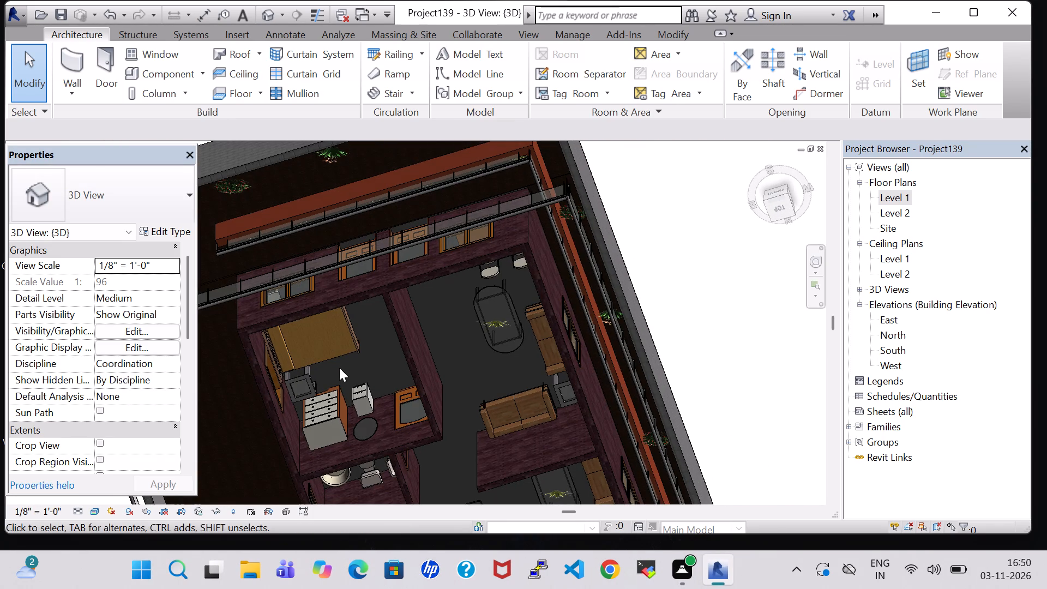
On Level 1, nudge the living/dining room's west-wall sofa north into the room's northwest corner.
double_click(900, 196)
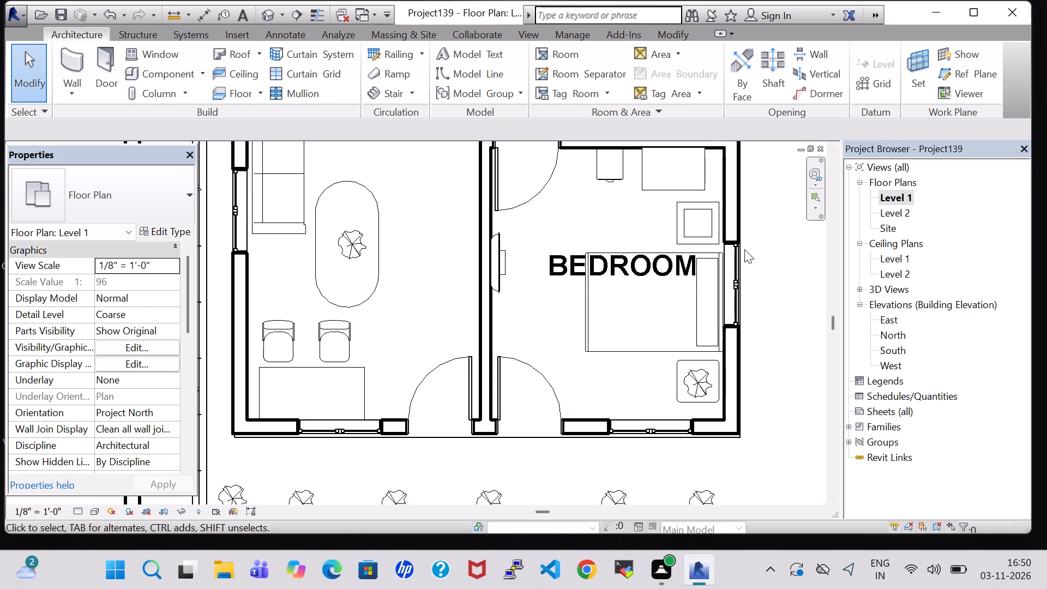
scroll(672, 265, down, 6)
middle_drag(598, 265, 593, 325)
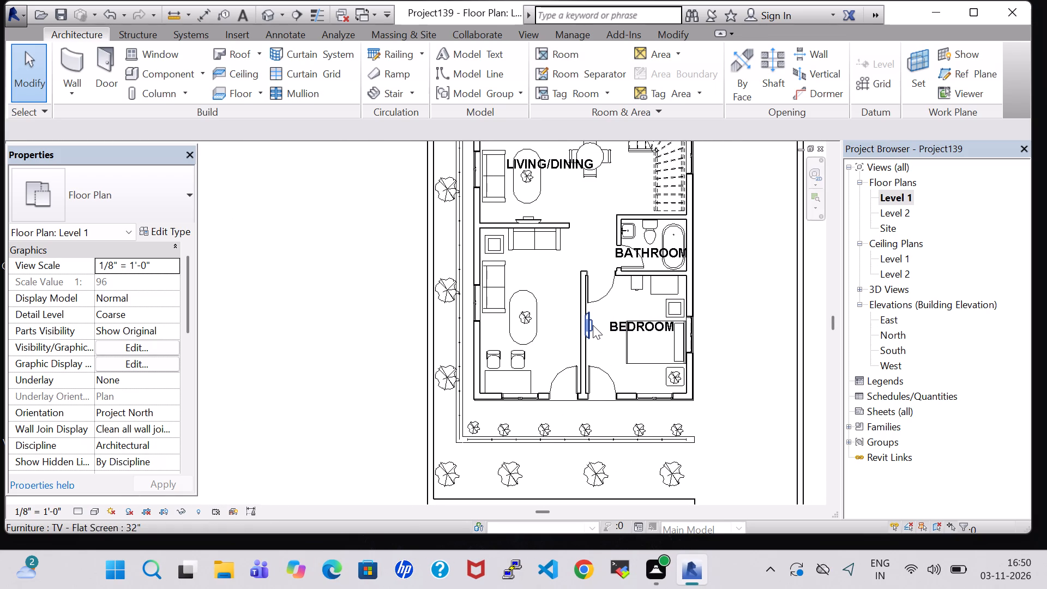
scroll(592, 325, down, 2)
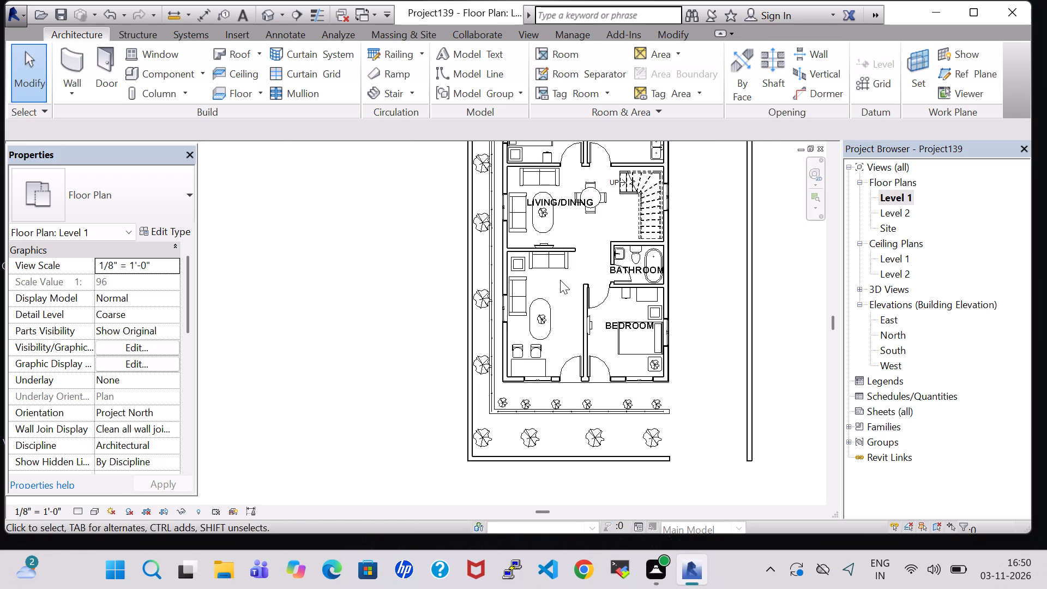
scroll(560, 280, up, 4)
middle_drag(553, 274, 611, 443)
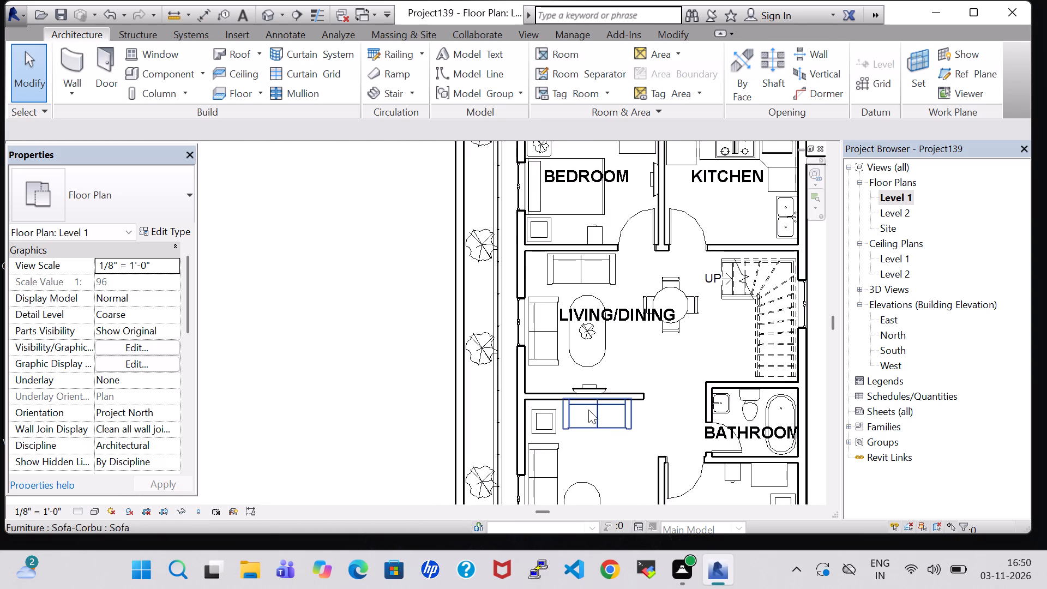
scroll(588, 410, down, 2)
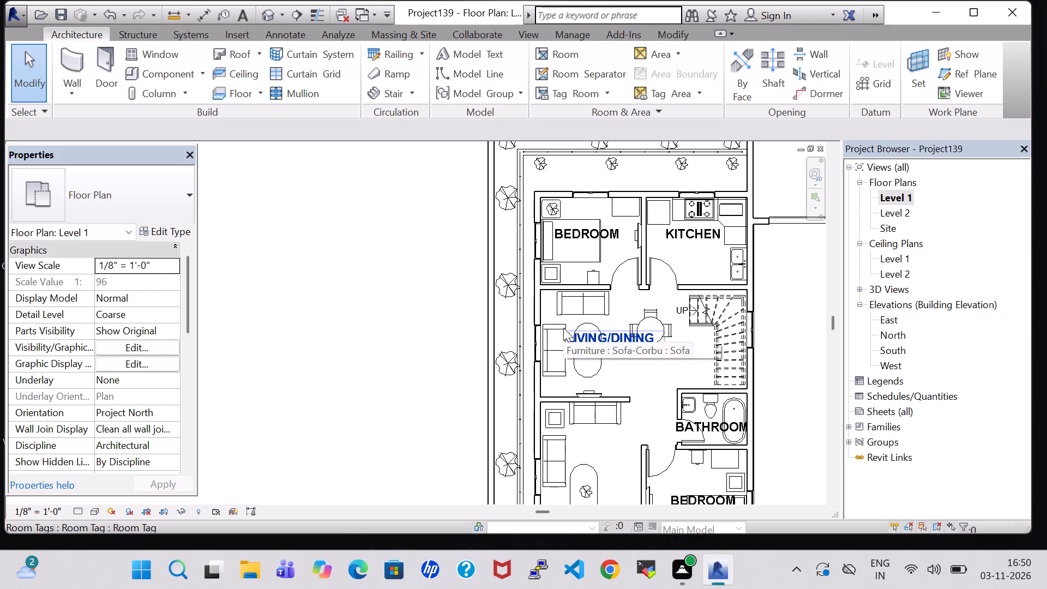
click(555, 353)
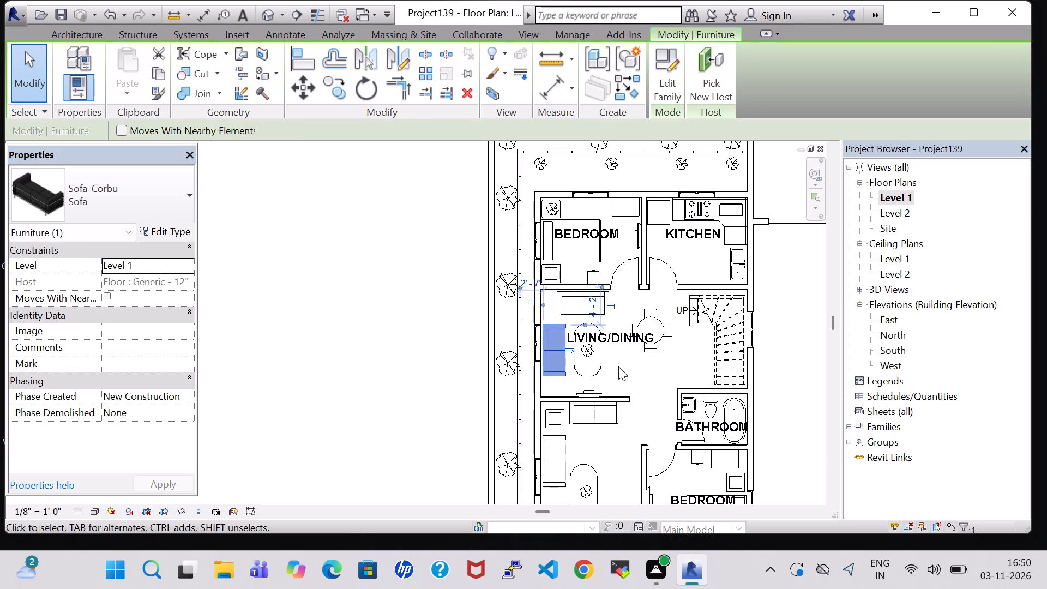
key(Up)
key(Up)
key(Up)
key(Up)
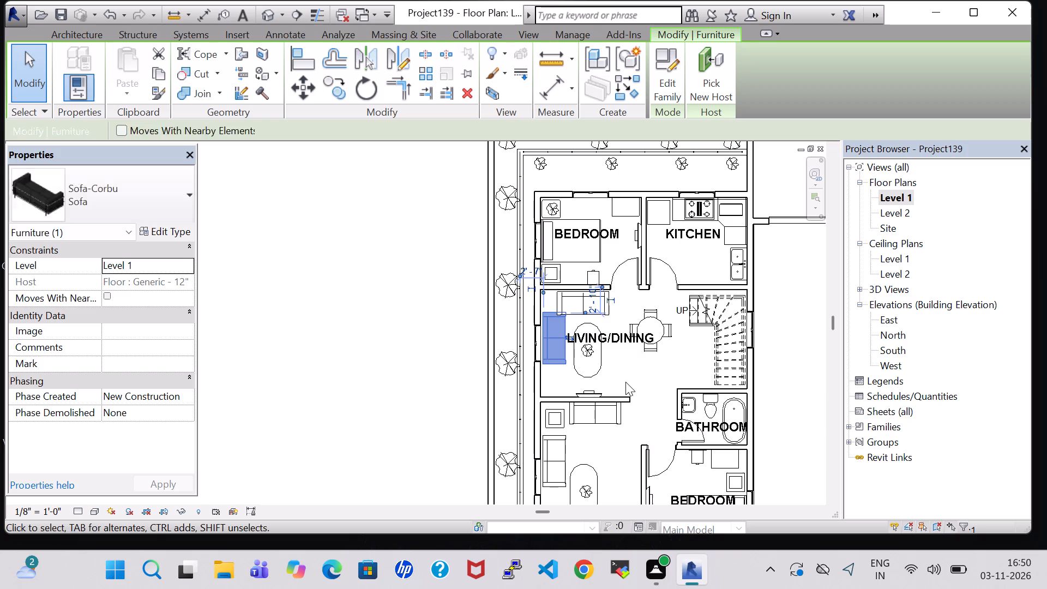
key(Up)
key(Up)
key(Up)
key(Up)
key(Up)
key(Up)
key(Up)
key(Up)
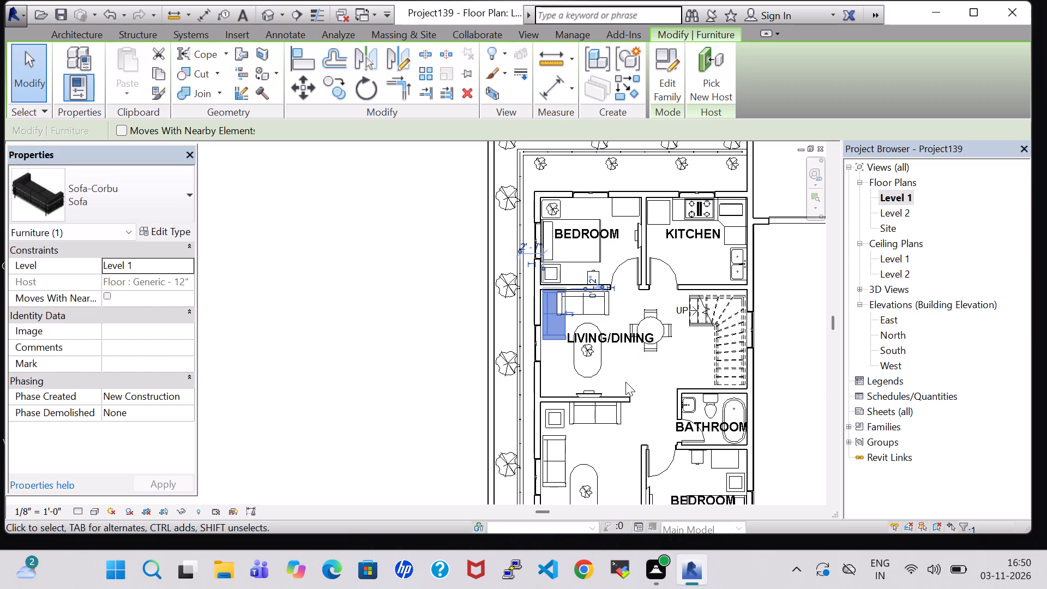
key(Down)
click(626, 384)
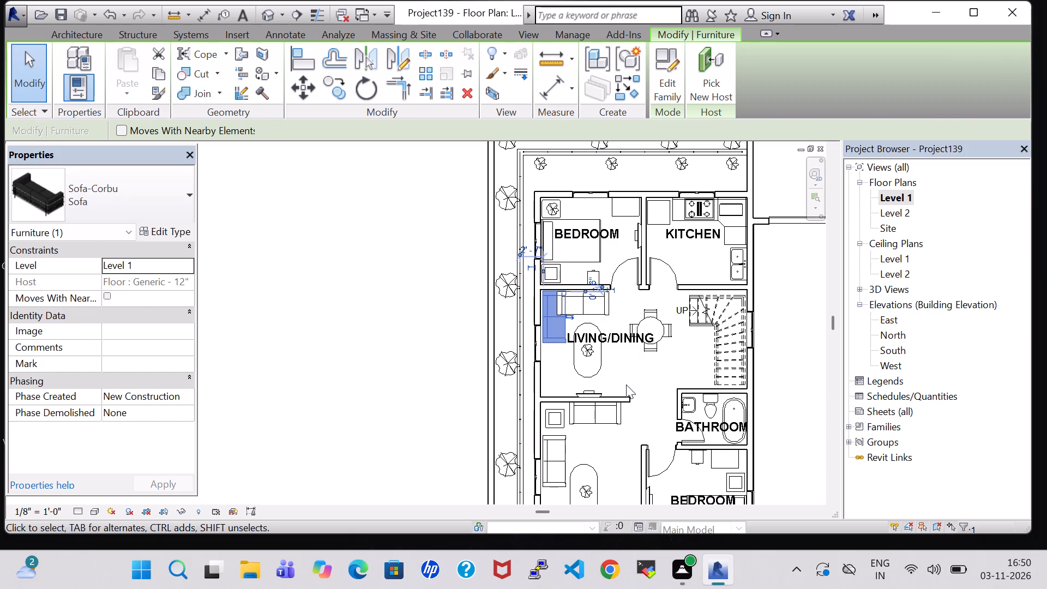
Delete the sofa along the north wall of the living/dining room.
click(601, 304)
key(Delete)
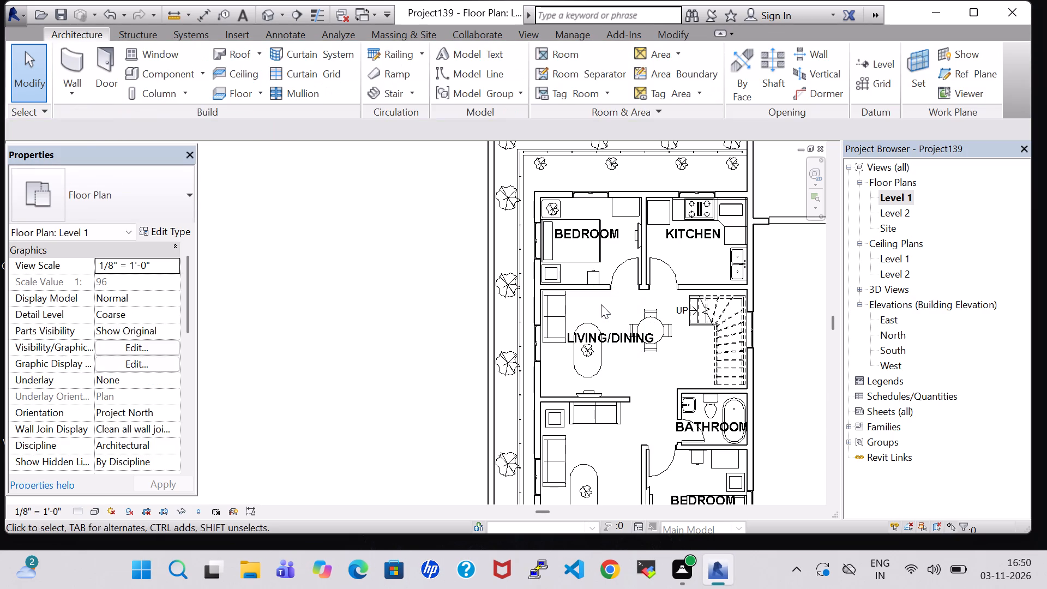
Load the Chair-Corbu seating family and place one chair against the living/dining room's north wall, beside the west-wall sofa.
click(161, 70)
click(417, 233)
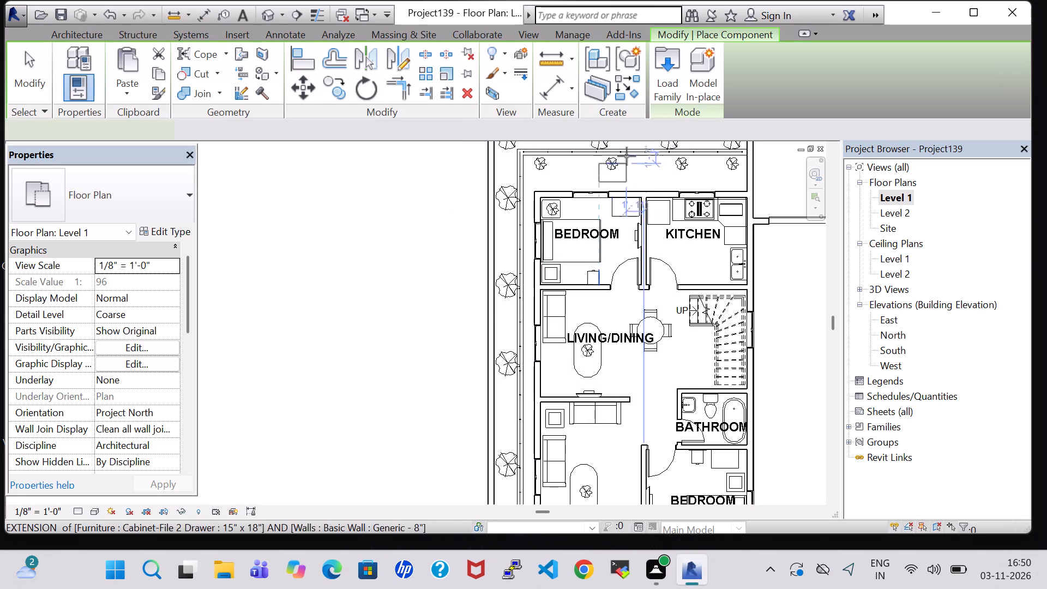
click(667, 84)
double_click(597, 379)
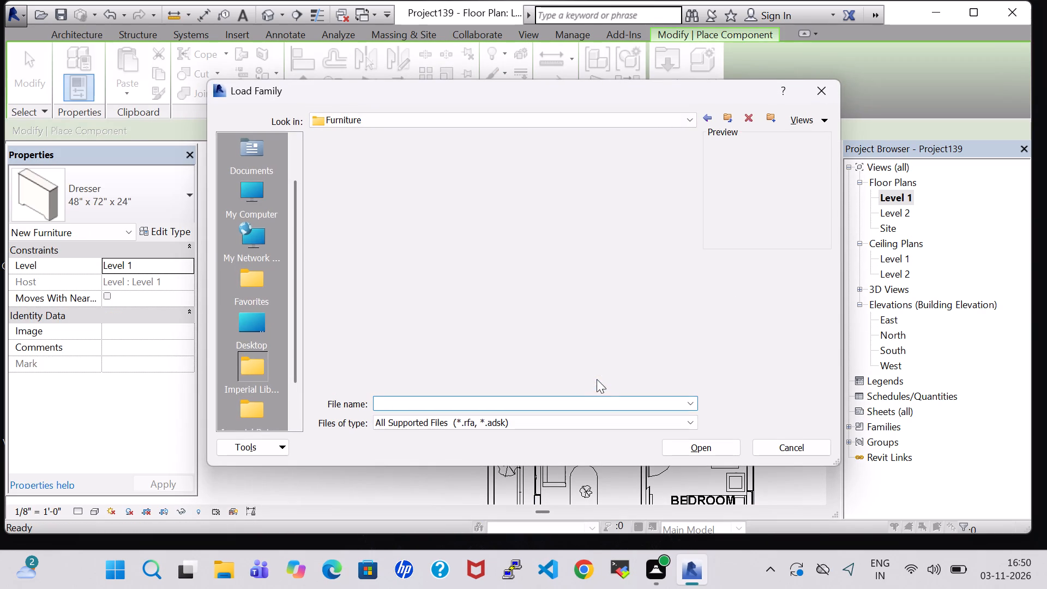
double_click(409, 190)
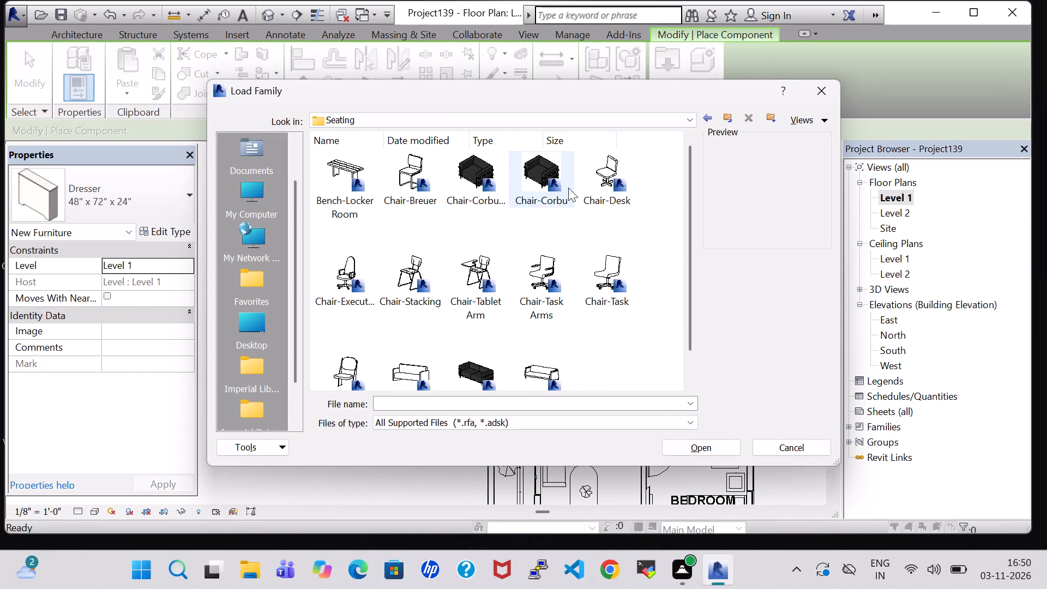
click(568, 188)
click(707, 444)
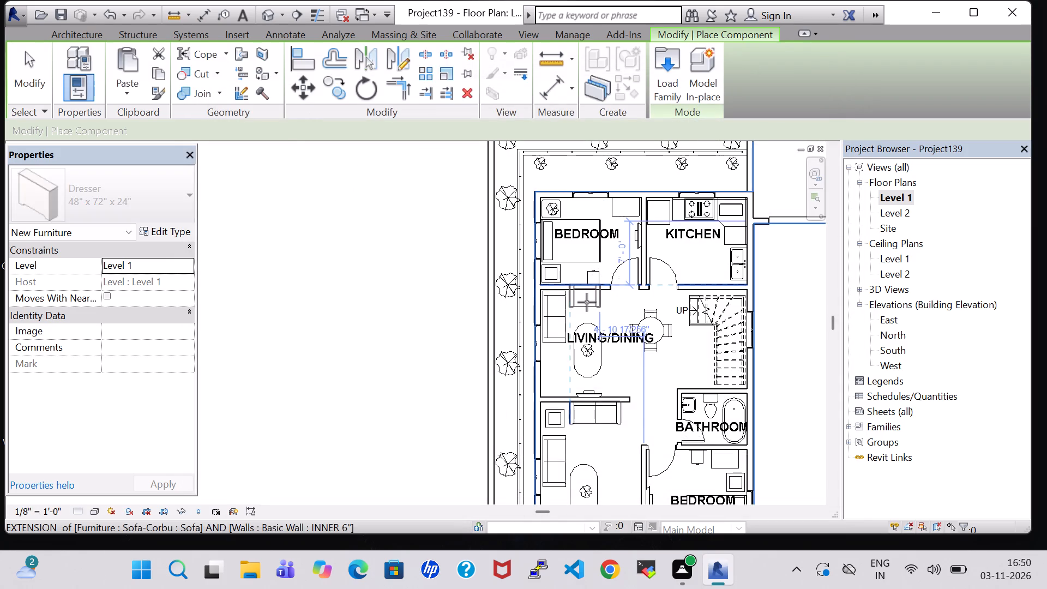
scroll(588, 302, up, 6)
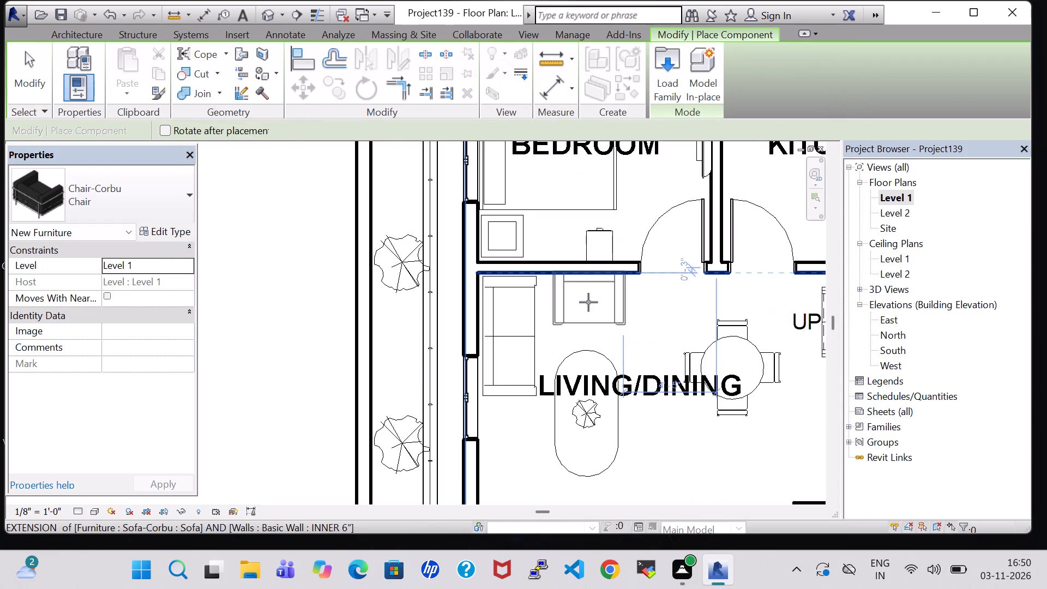
click(588, 302)
key(Escape)
key(Escape)
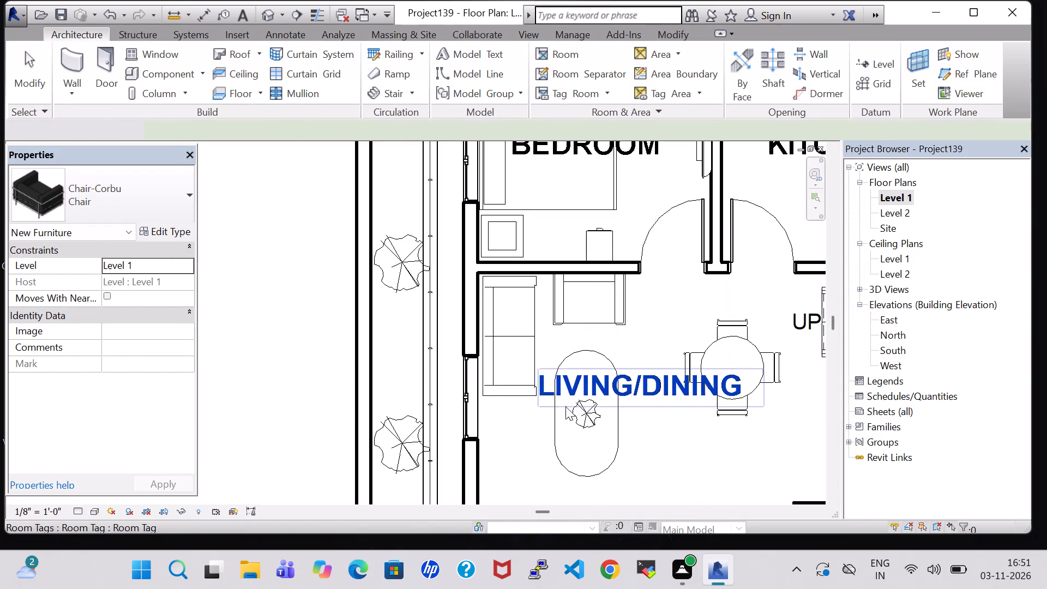
Delete the window in the living/dining room's west wall, beside the sofa.
click(459, 380)
key(Delete)
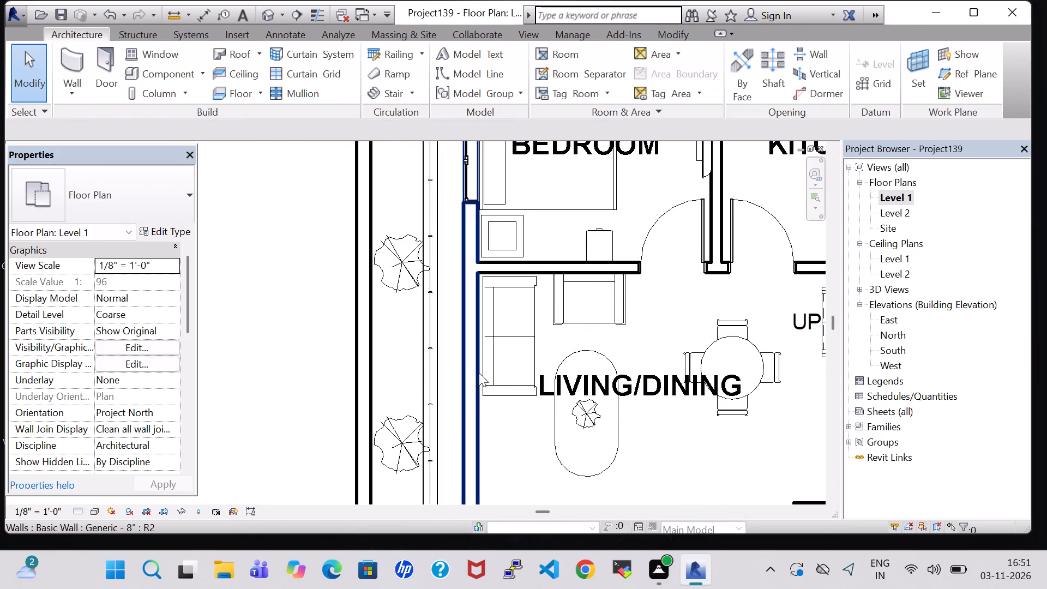
Change the northern oval table in the living/dining room to the 36" x 48" type.
scroll(580, 370, down, 4)
middle_drag(657, 419, 648, 381)
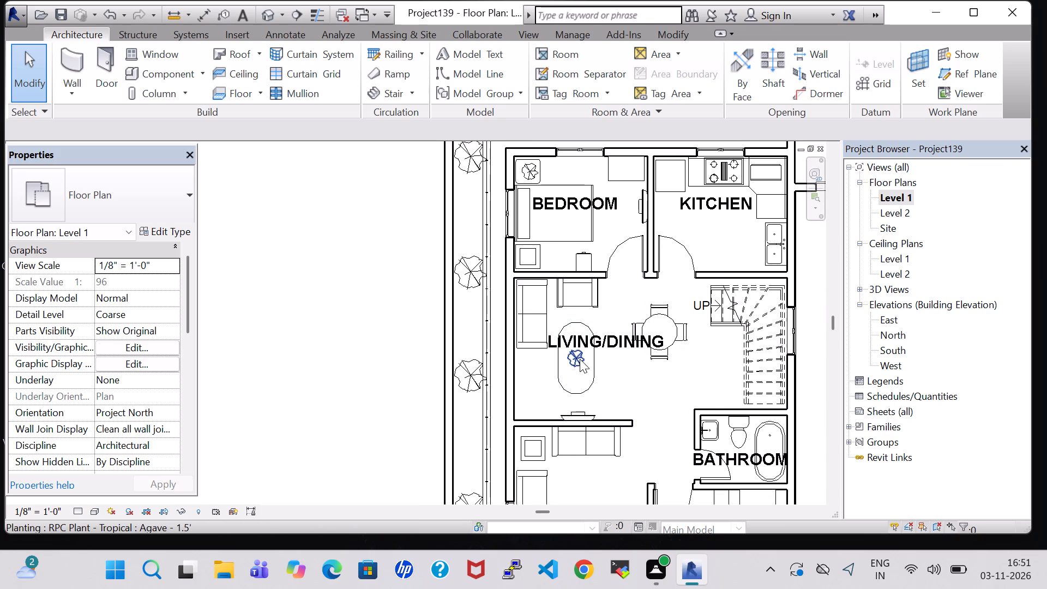
click(594, 365)
click(163, 229)
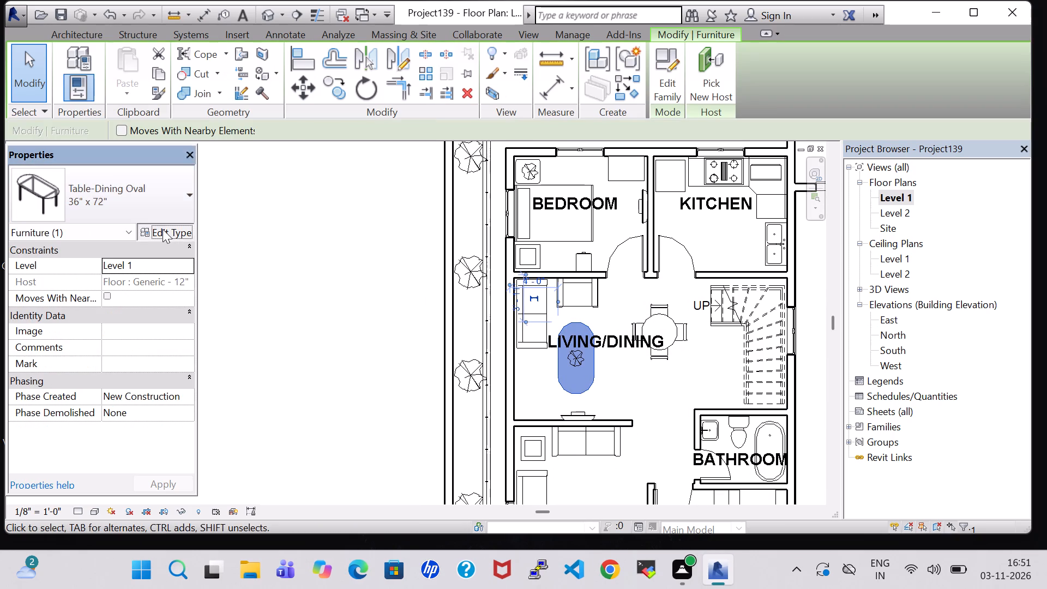
click(476, 124)
click(456, 140)
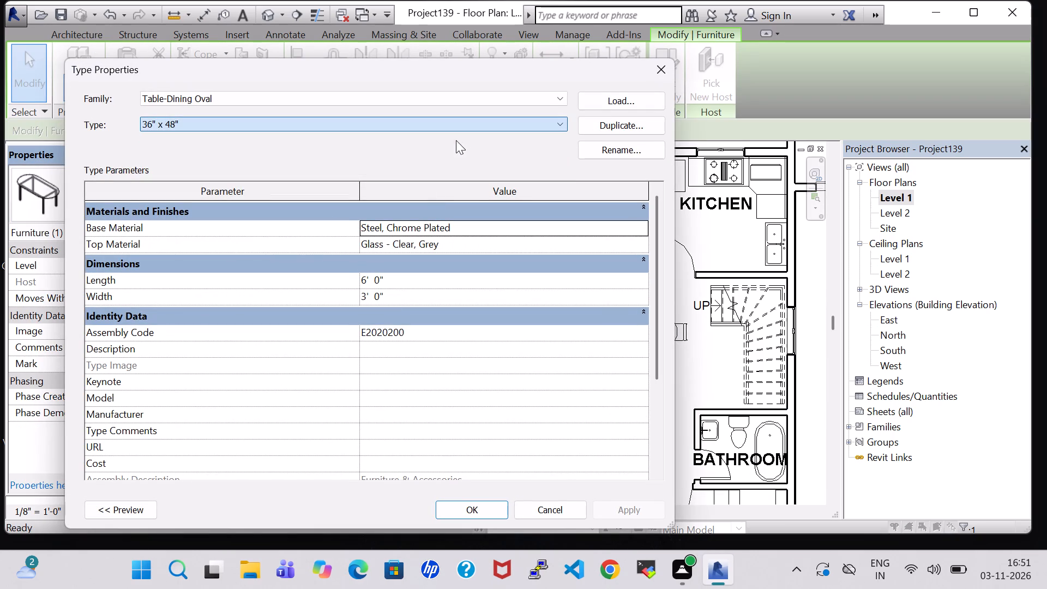
click(486, 510)
click(640, 390)
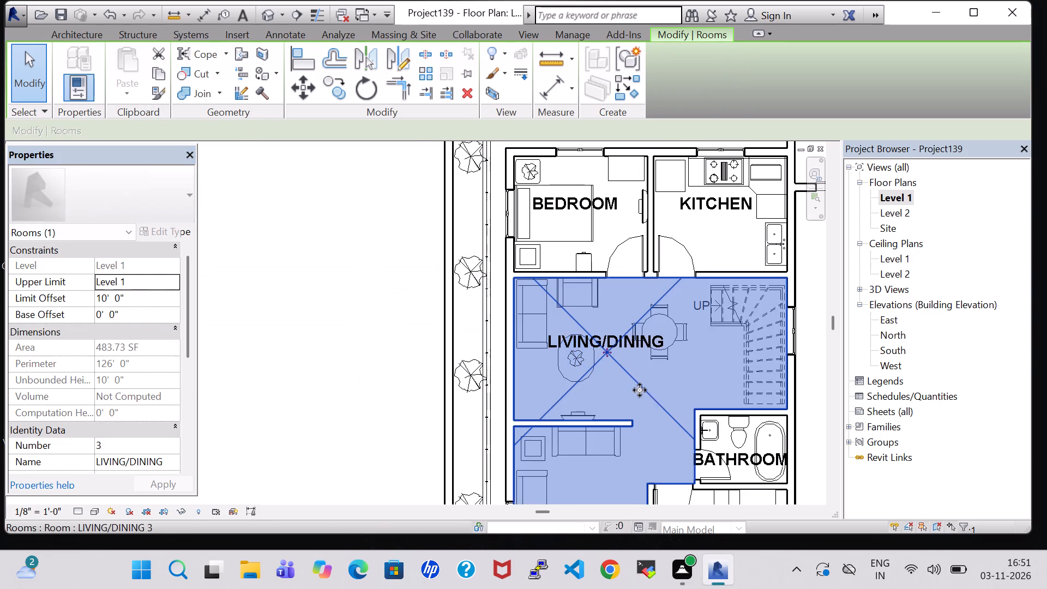
middle_drag(640, 390, 631, 278)
click(621, 274)
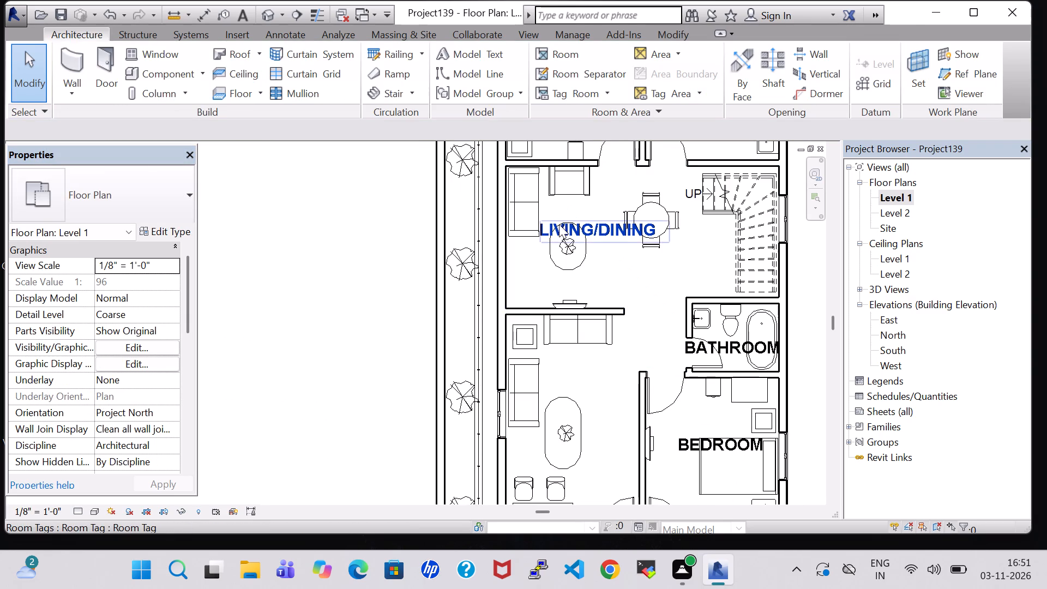
Nudge the 36" x 48" oval table north toward the Corbu chair and about 3" east.
scroll(568, 225, up, 8)
click(623, 310)
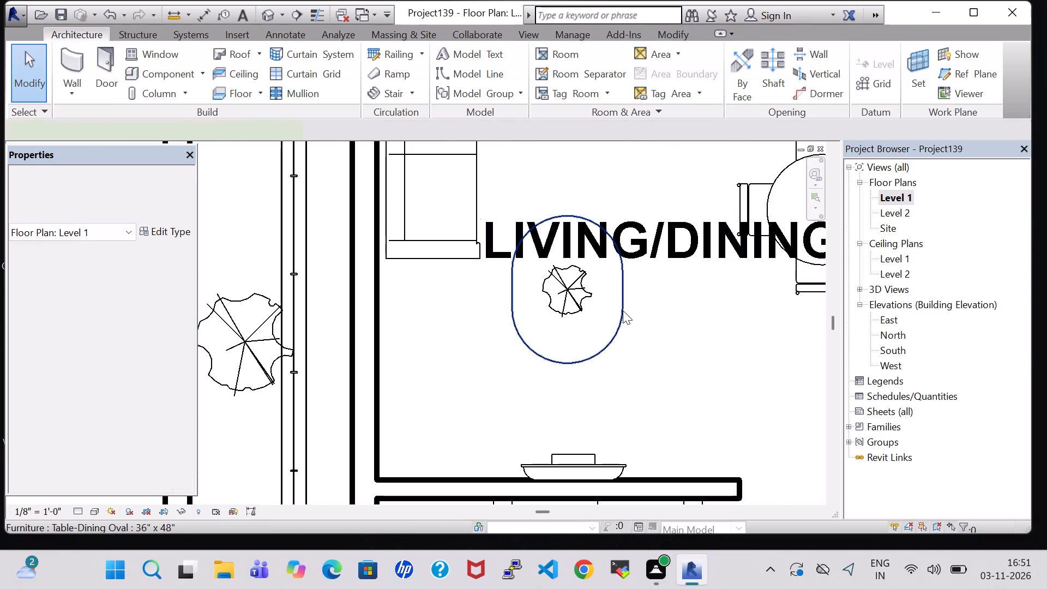
key(Up)
key(Up)
key(Up)
key(Up)
key(Up)
key(Up)
middle_drag(623, 310, 629, 369)
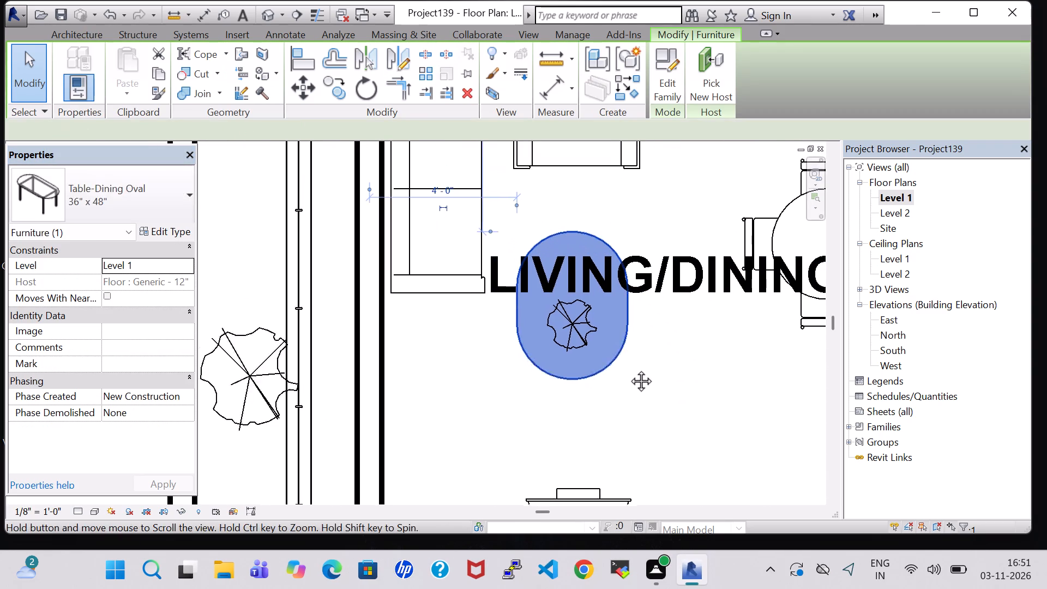
middle_drag(629, 369, 629, 390)
key(Up)
key(Up)
key(Up)
key(Up)
key(Up)
key(Up)
key(Up)
key(Up)
key(Up)
key(Up)
key(Up)
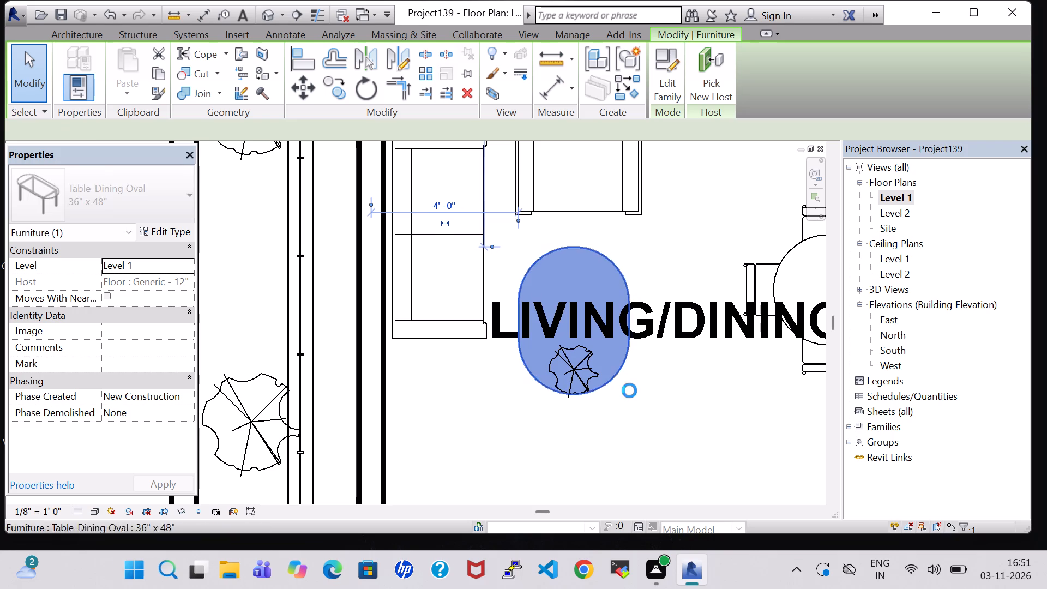
key(Up)
key(Up)
key(Up)
key(Up)
key(Up)
key(Right)
key(Right)
key(Right)
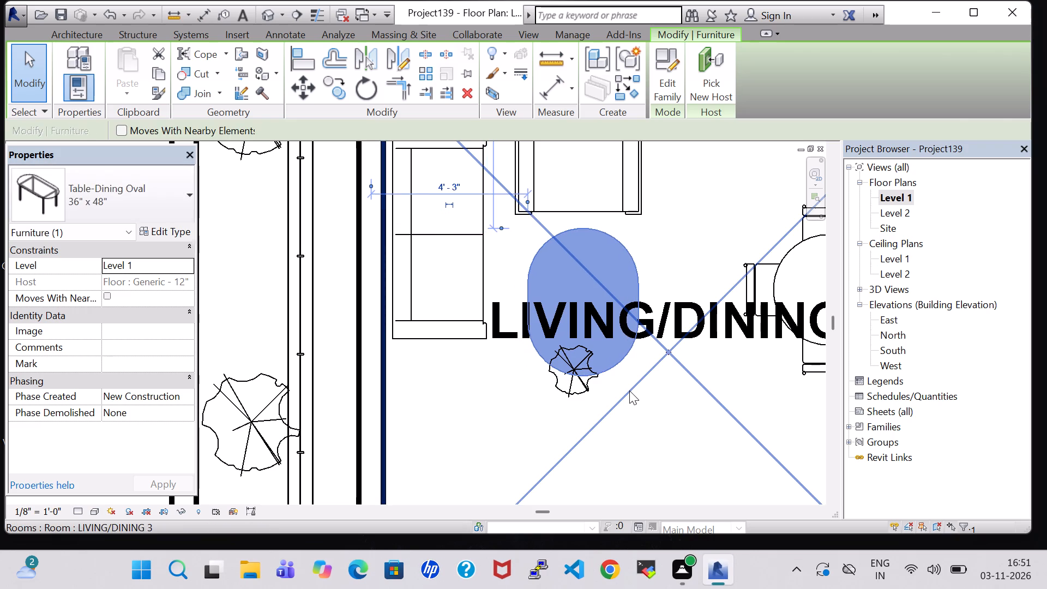
click(641, 414)
Nudge the agave plant north and slightly east onto the centre of the 36" x 48" oval table.
click(572, 371)
key(Up)
key(Up)
key(Up)
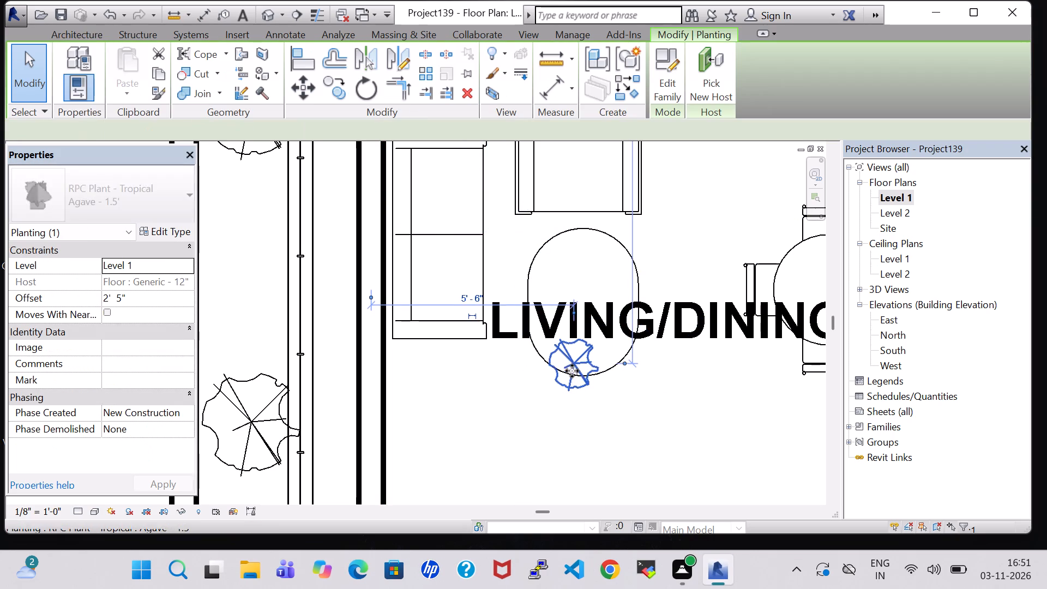
key(Up)
key(Up)
key(Up)
key(Up)
key(Up)
key(Up)
key(Up)
key(Up)
key(Up)
key(Up)
key(Up)
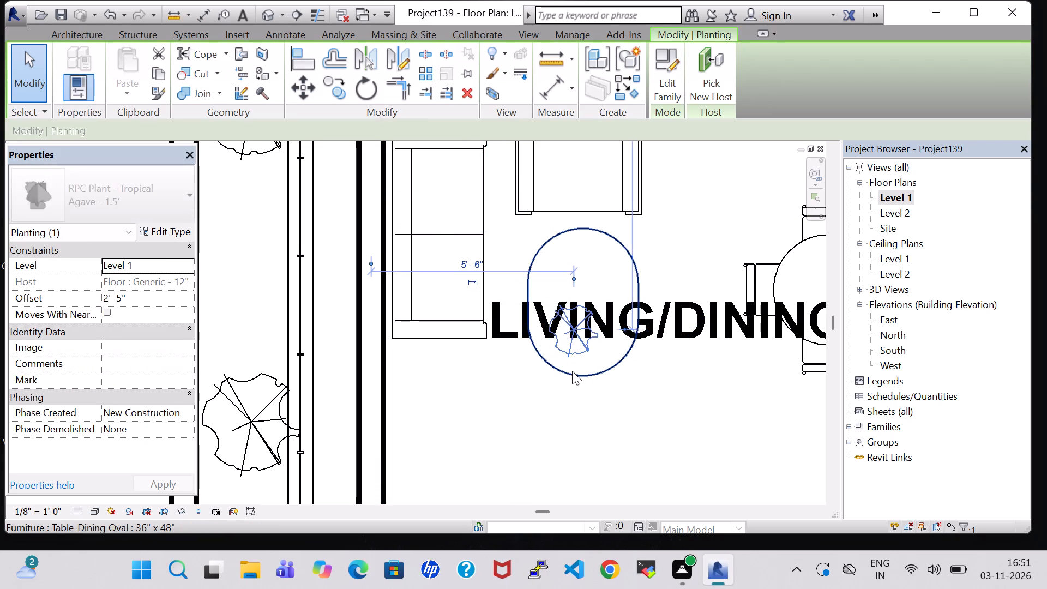
key(Up)
key(Up)
key(Up)
key(Up)
key(Up)
key(Up)
key(Up)
key(Up)
key(Up)
key(Up)
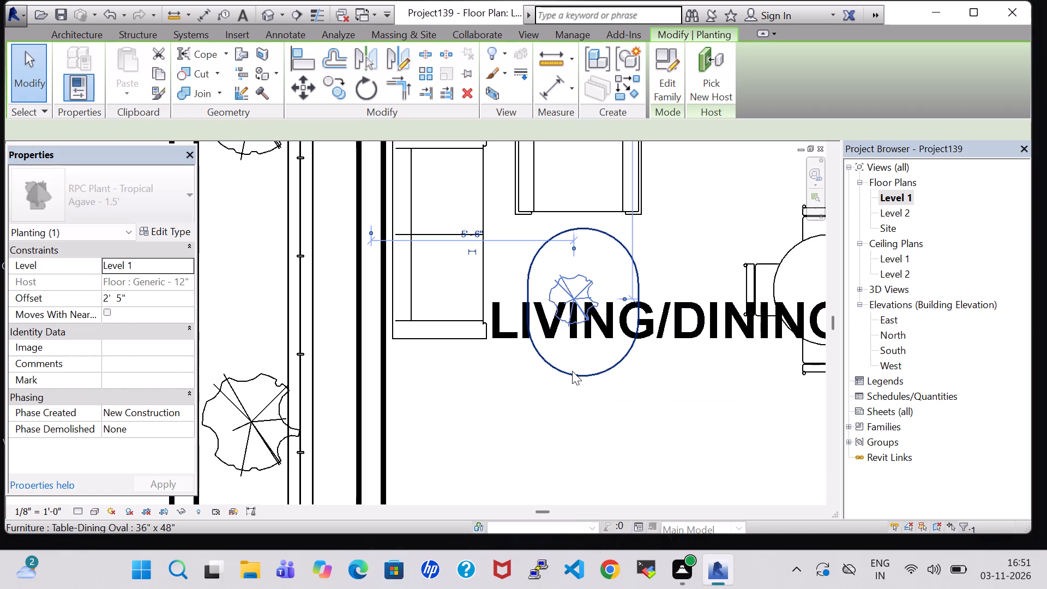
key(Up)
key(Right)
key(Right)
key(Right)
key(Right)
click(691, 416)
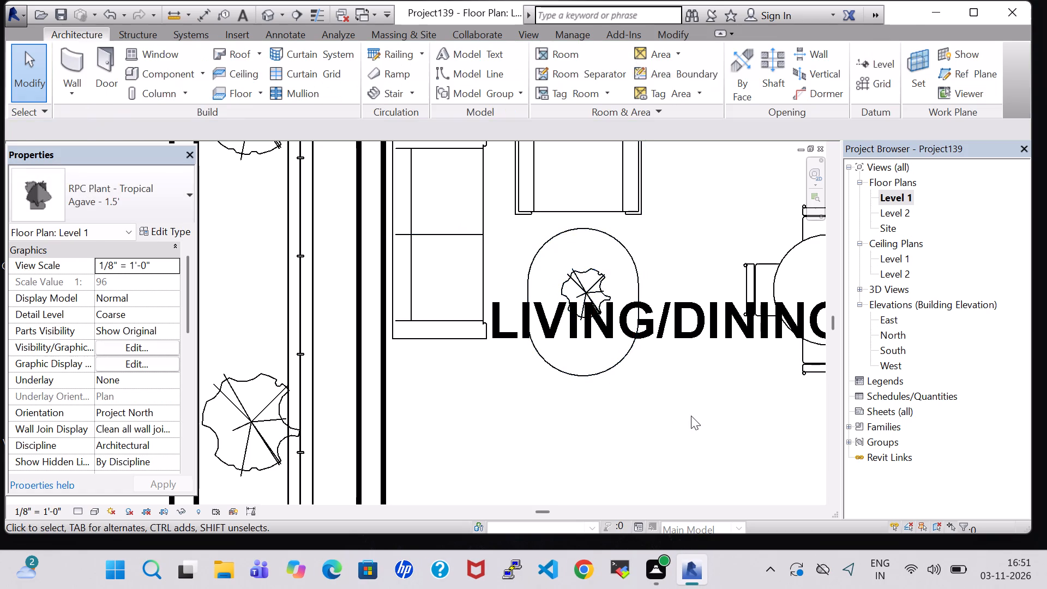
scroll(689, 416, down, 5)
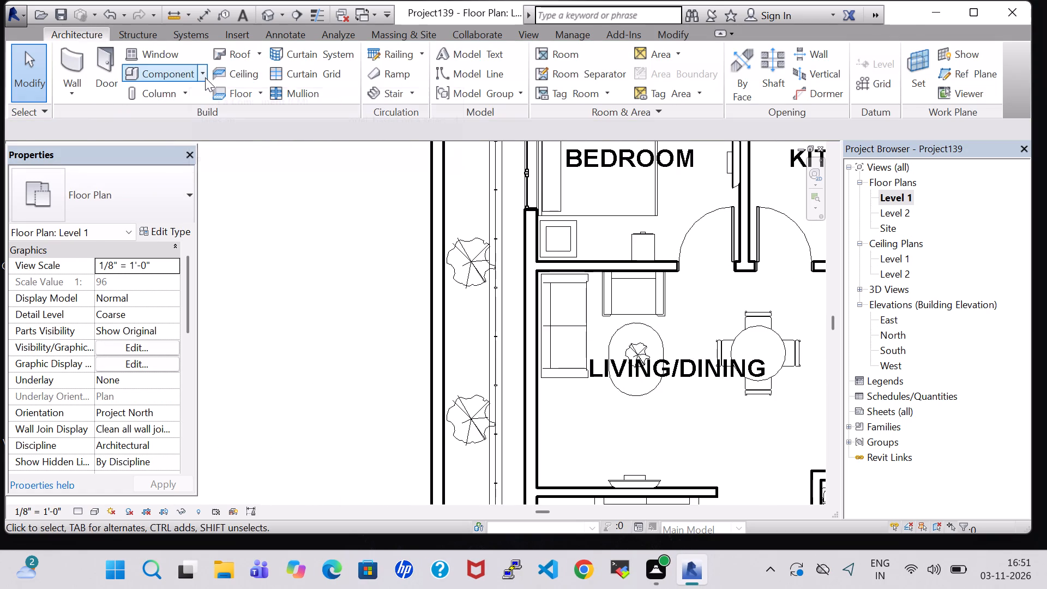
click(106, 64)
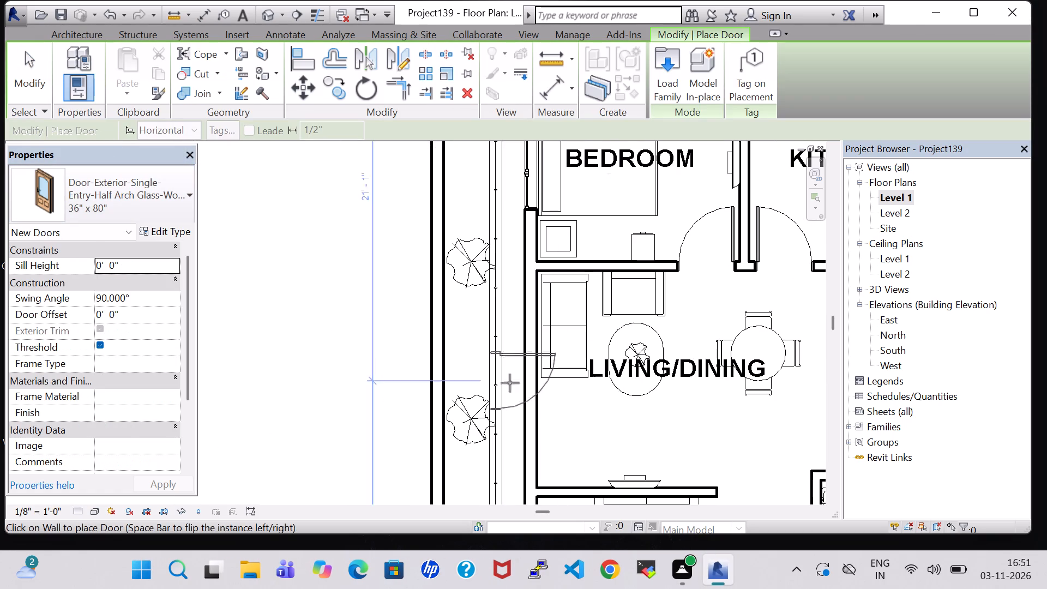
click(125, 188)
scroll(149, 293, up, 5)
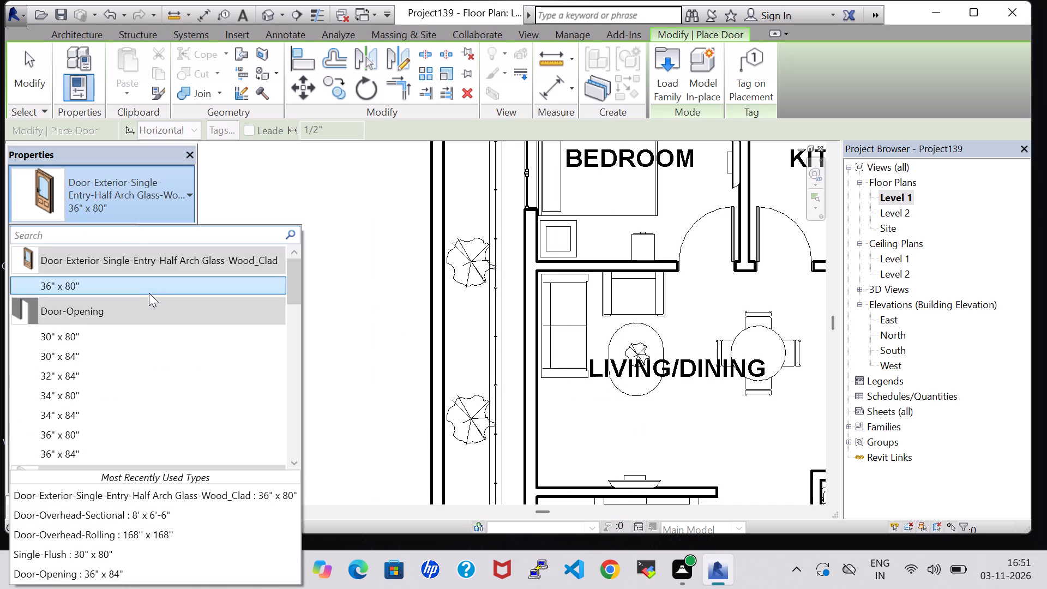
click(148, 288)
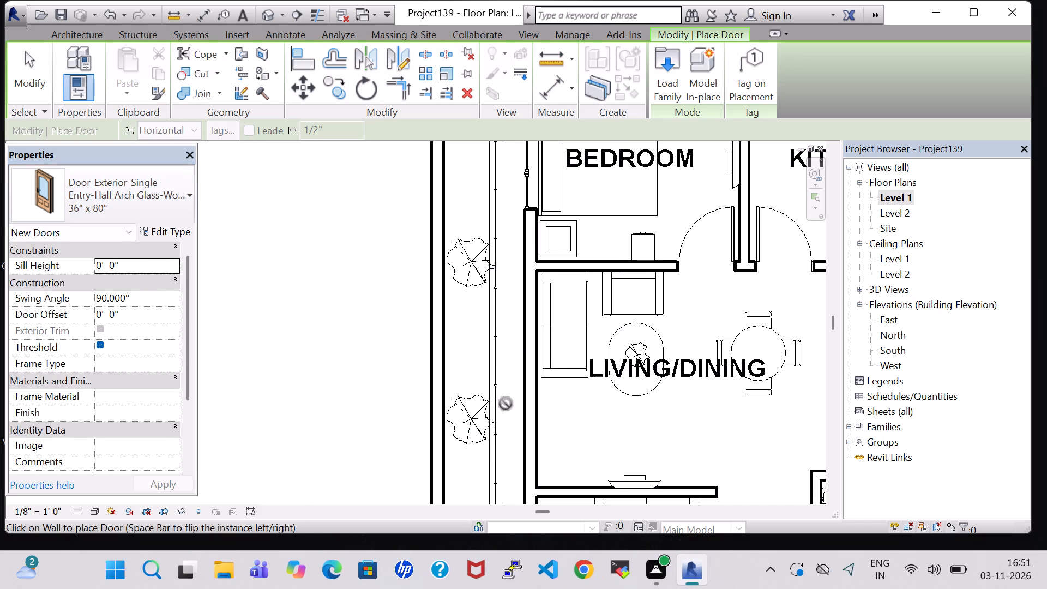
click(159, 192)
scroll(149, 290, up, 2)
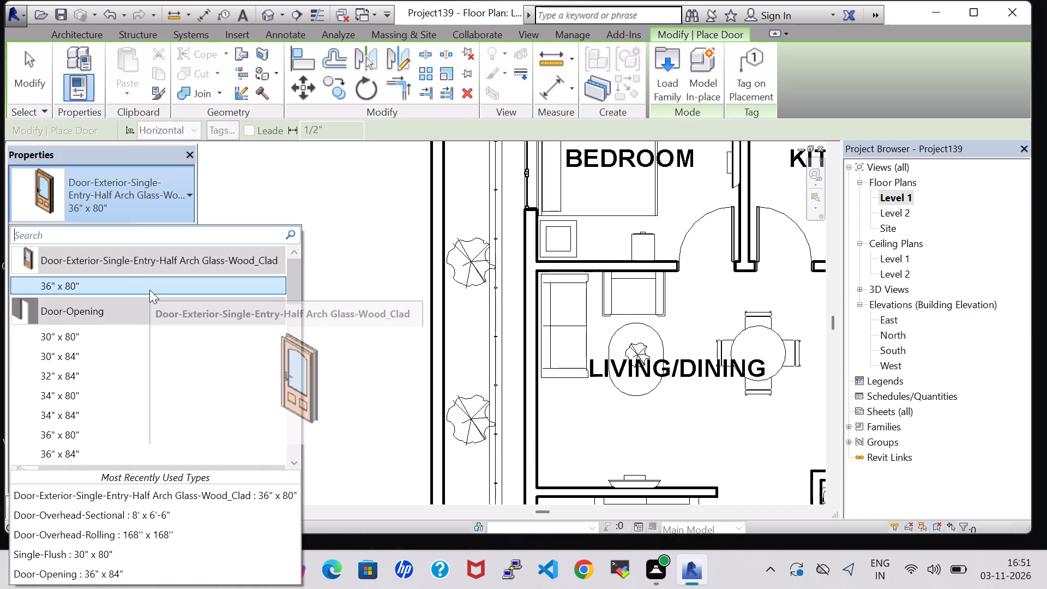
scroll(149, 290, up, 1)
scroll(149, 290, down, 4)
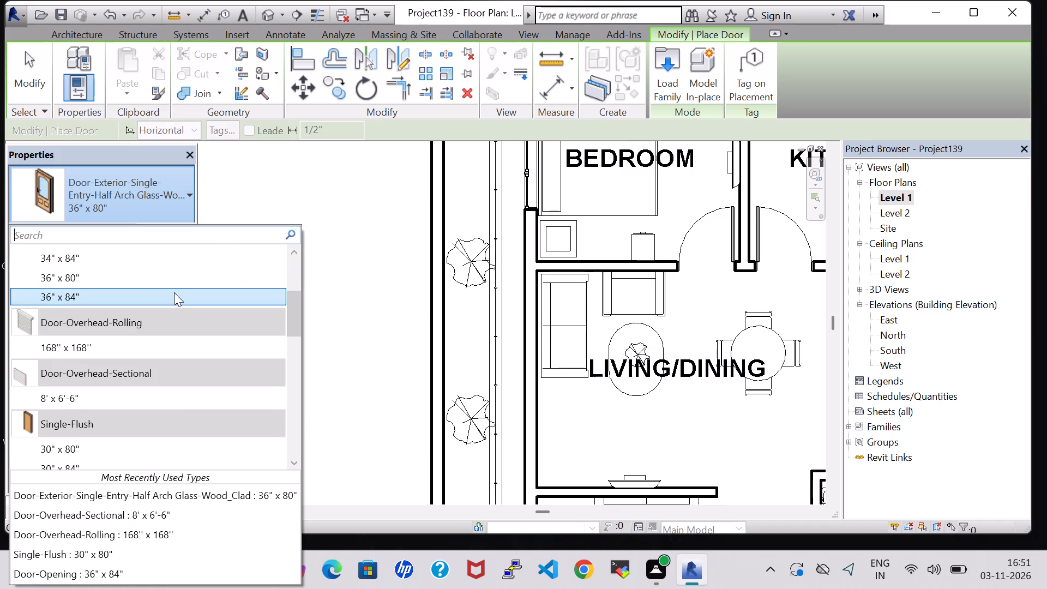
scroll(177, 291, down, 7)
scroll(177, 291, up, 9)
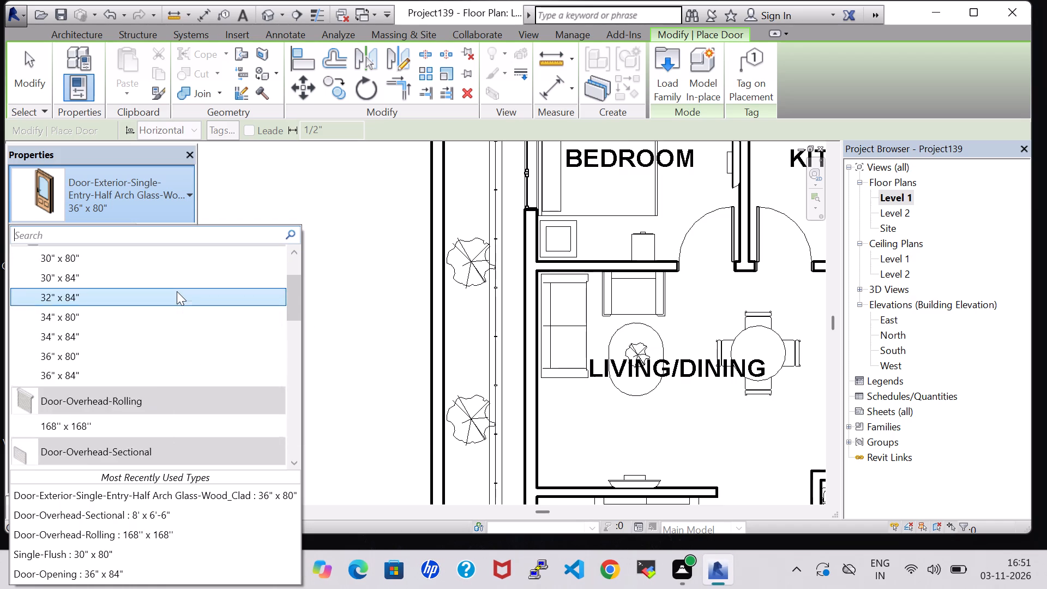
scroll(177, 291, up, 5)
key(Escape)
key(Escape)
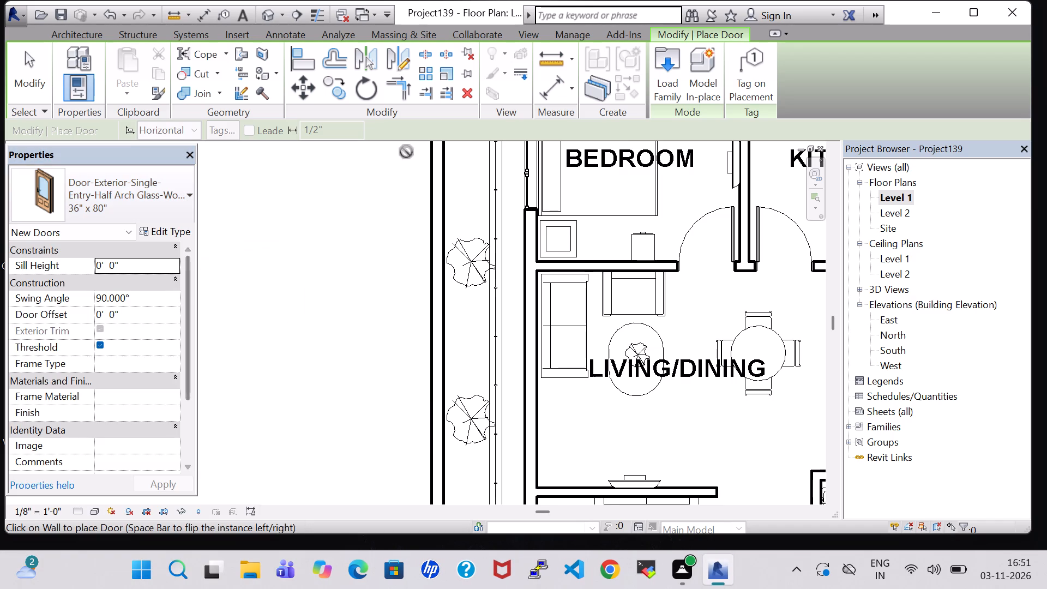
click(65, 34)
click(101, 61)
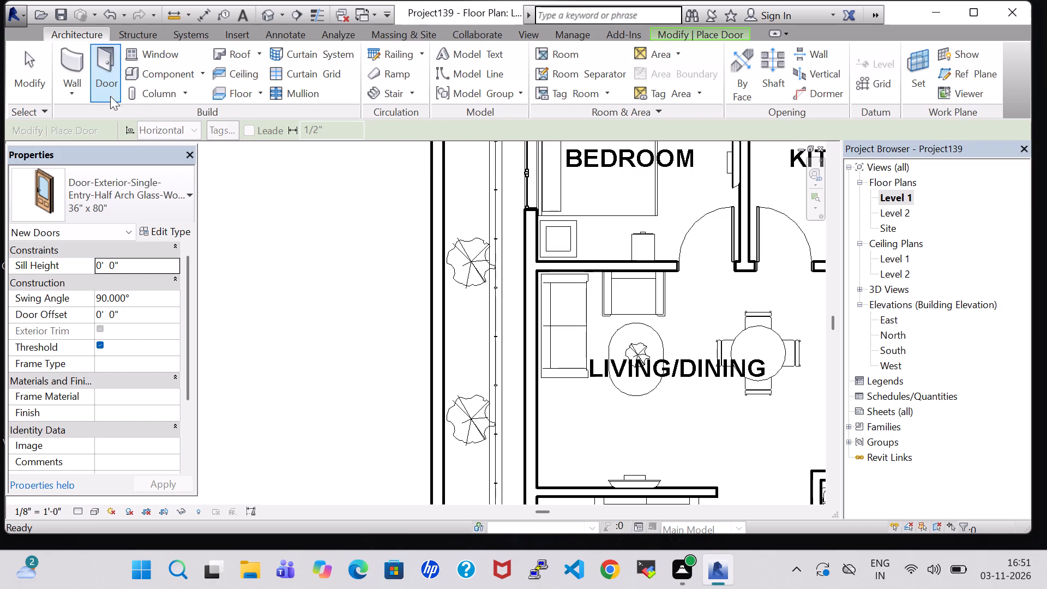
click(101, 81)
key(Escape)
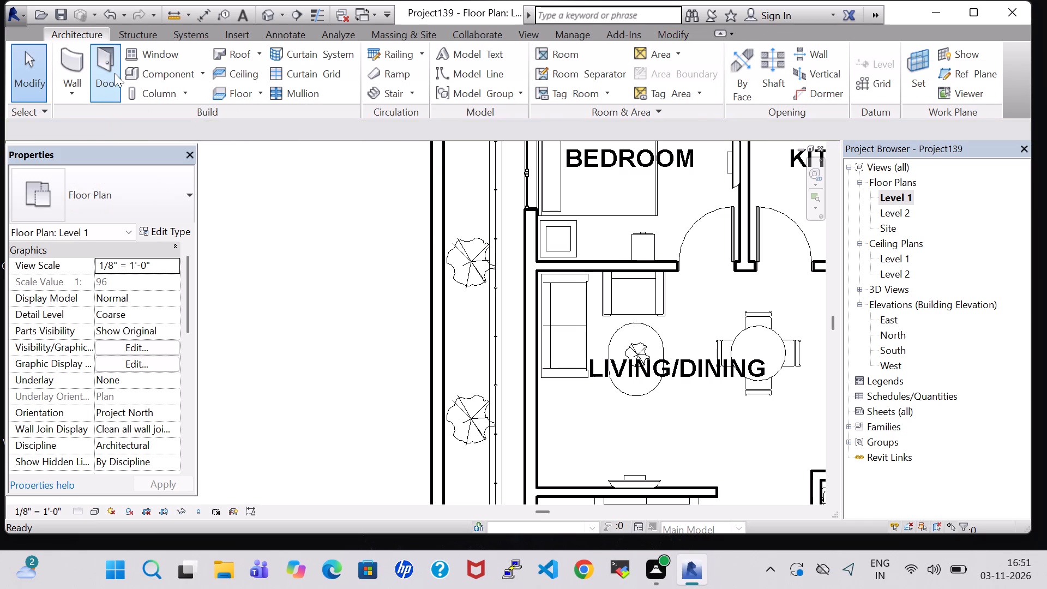
Load the residential Door-Exterior-Double-Full Glass-Wood_Clad family and place a 60" x 80" door in the living/dining west wall, south of the sofa.
click(109, 70)
click(672, 60)
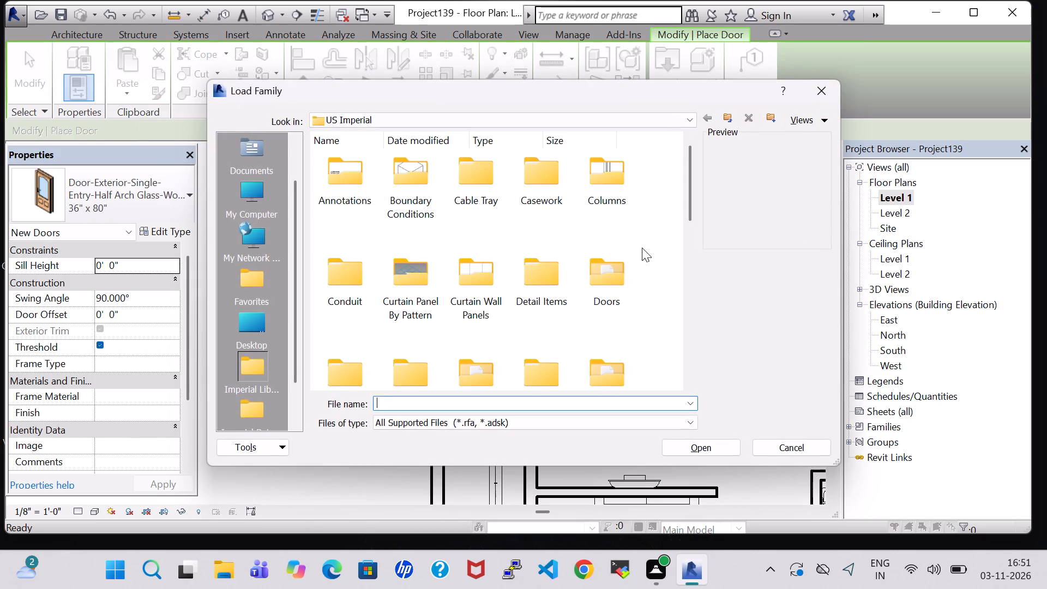
double_click(624, 268)
double_click(482, 186)
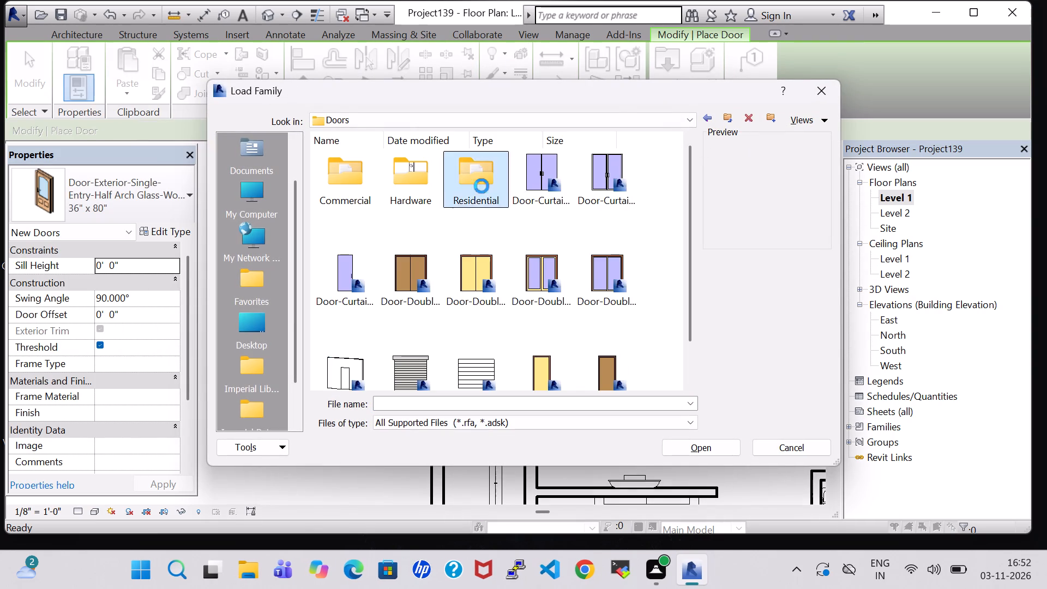
click(331, 163)
click(712, 442)
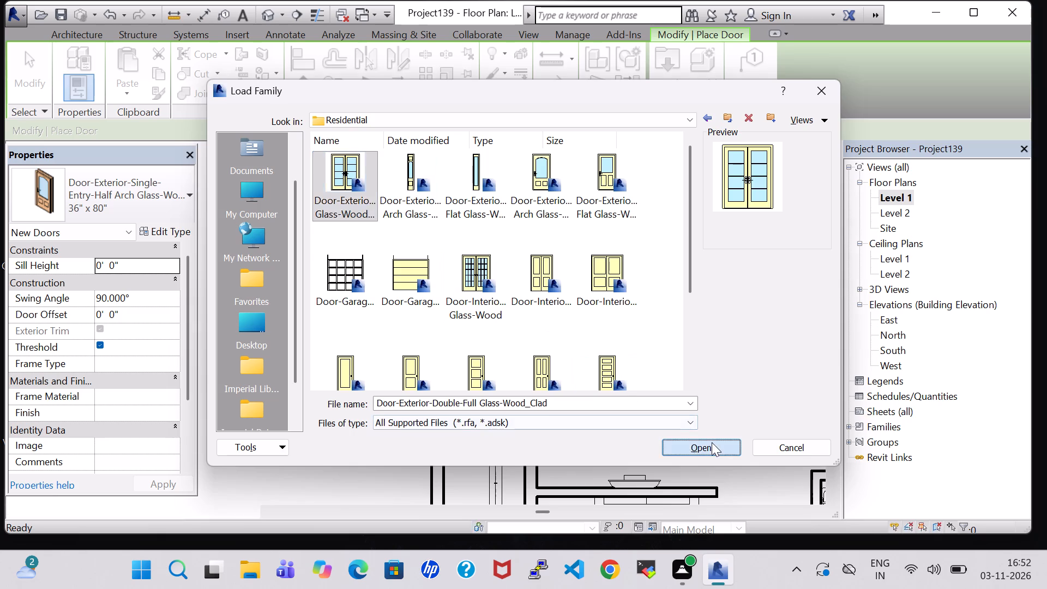
click(582, 356)
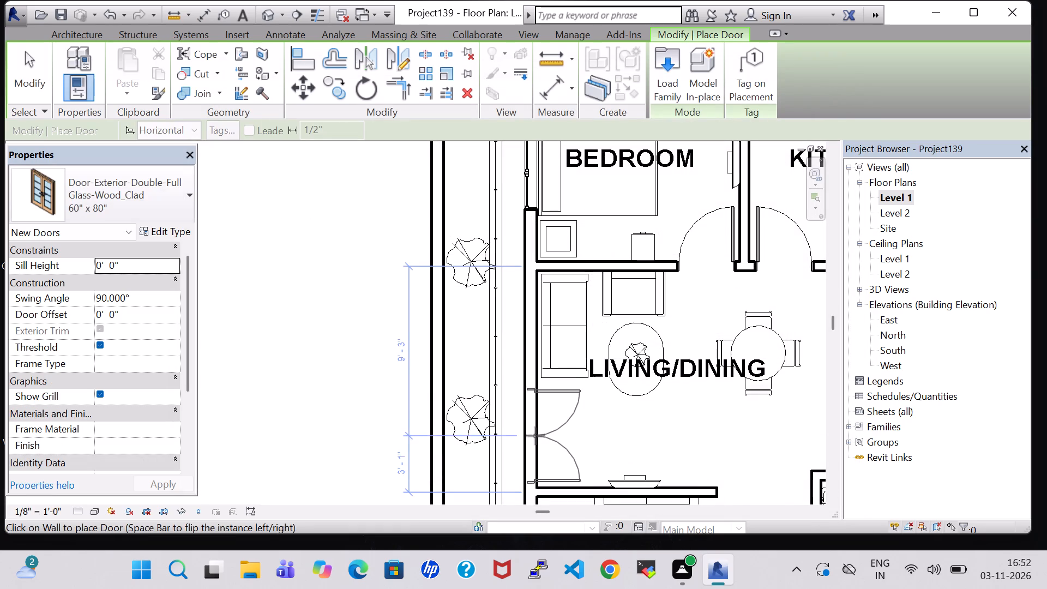
click(537, 432)
key(Escape)
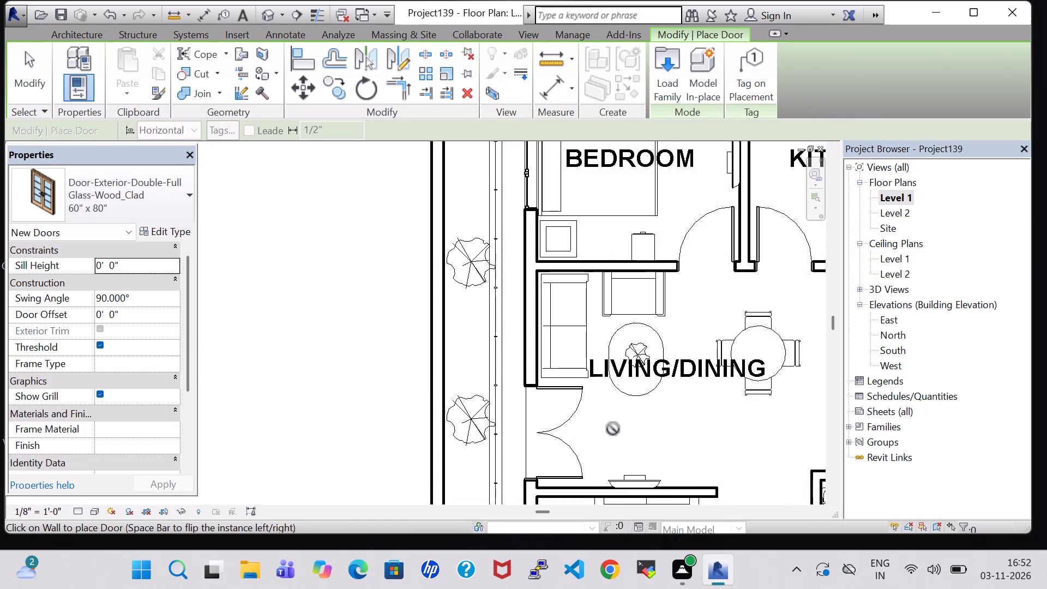
key(Escape)
Nudge the LIVING/DINING room tag slightly east.
scroll(613, 429, down, 5)
middle_drag(613, 429, 600, 278)
scroll(613, 429, up, 1)
scroll(625, 346, down, 4)
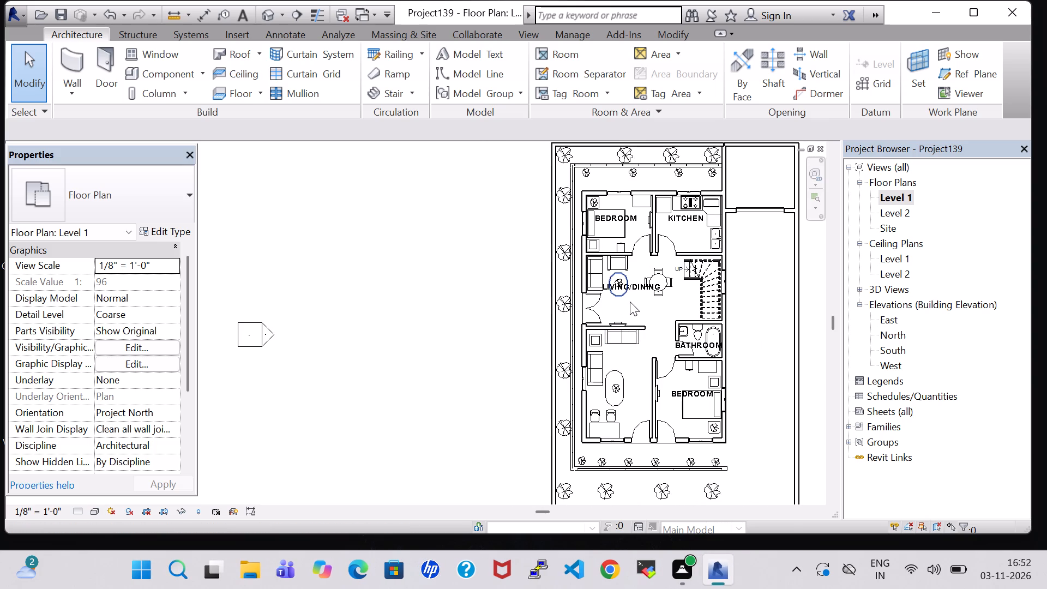
scroll(630, 302, up, 2)
click(641, 289)
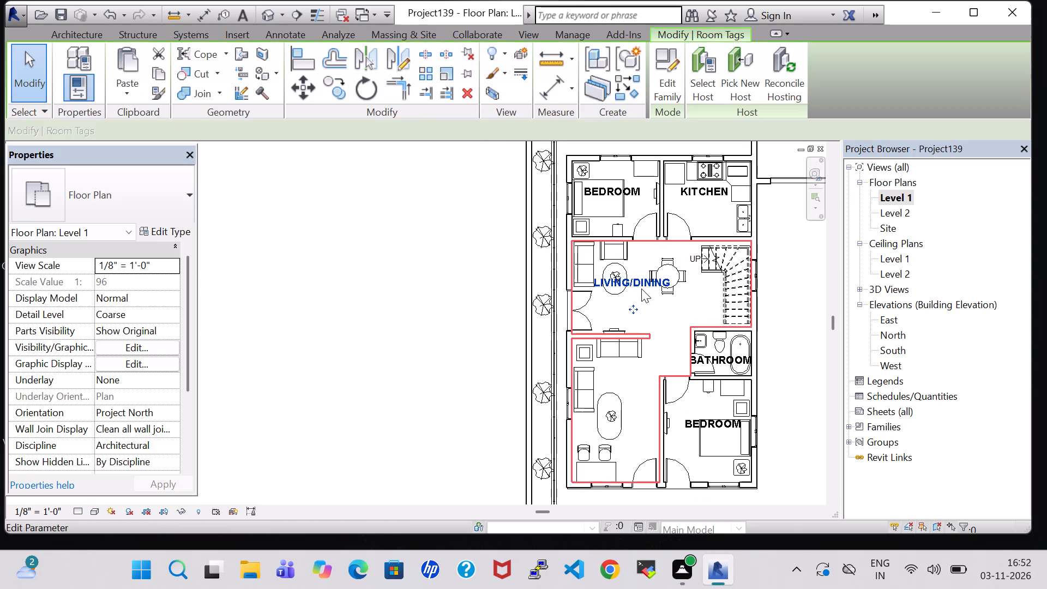
key(Right)
key(Right)
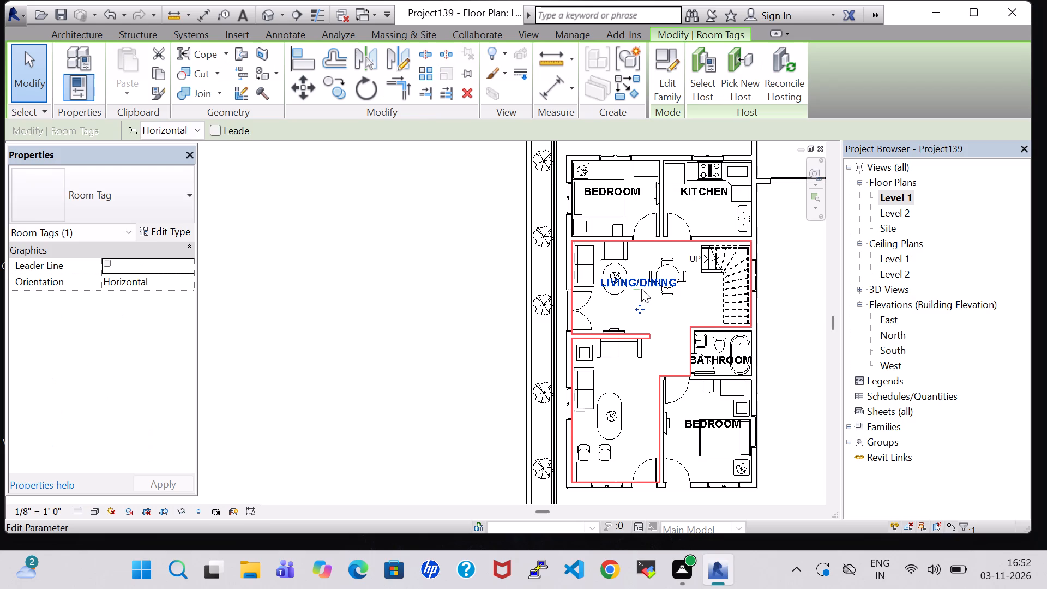
key(Right)
key(Right)
click(671, 320)
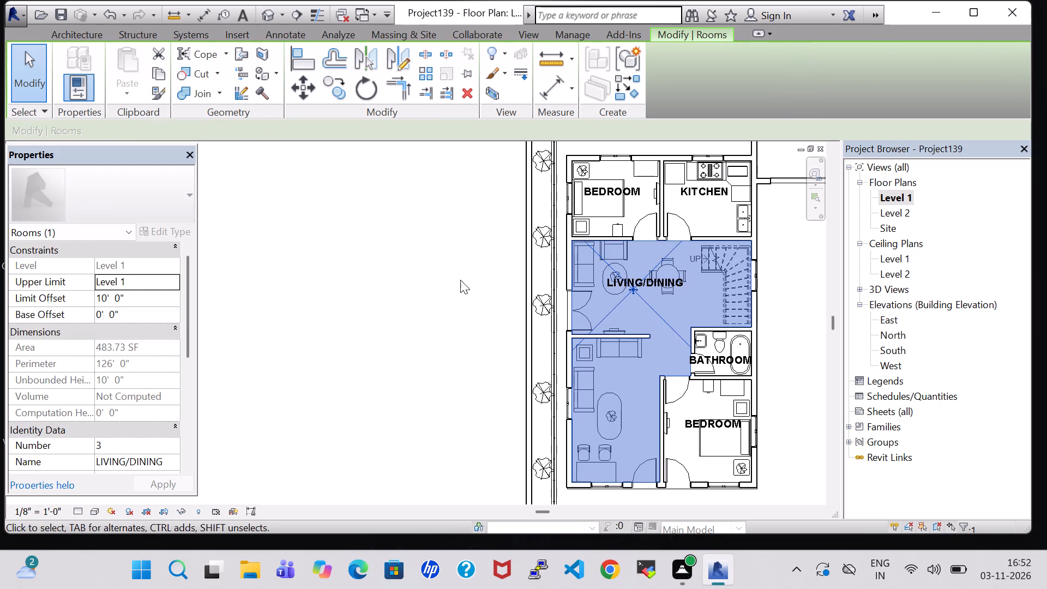
click(460, 280)
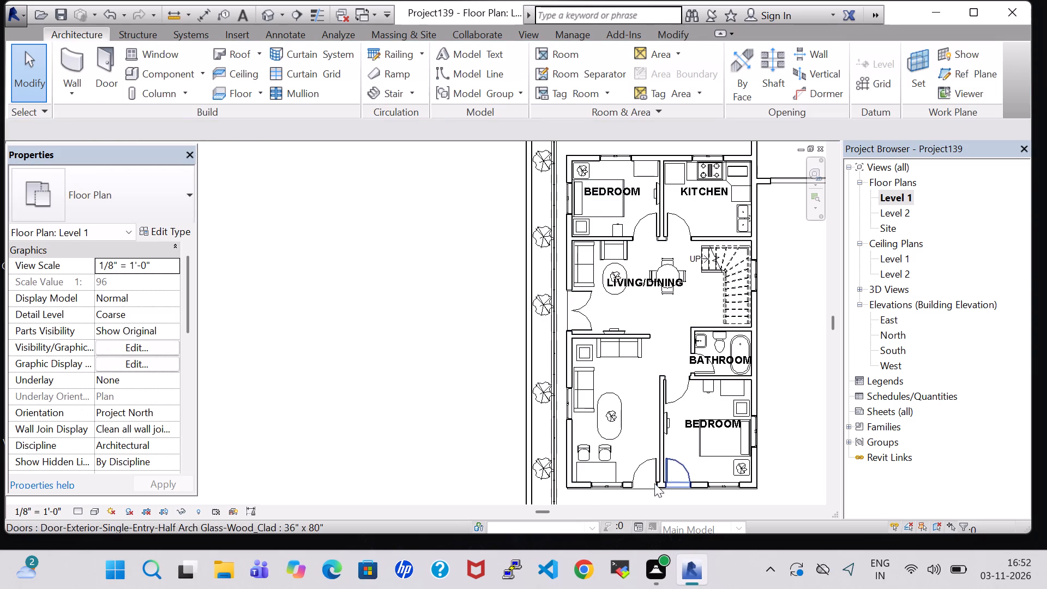
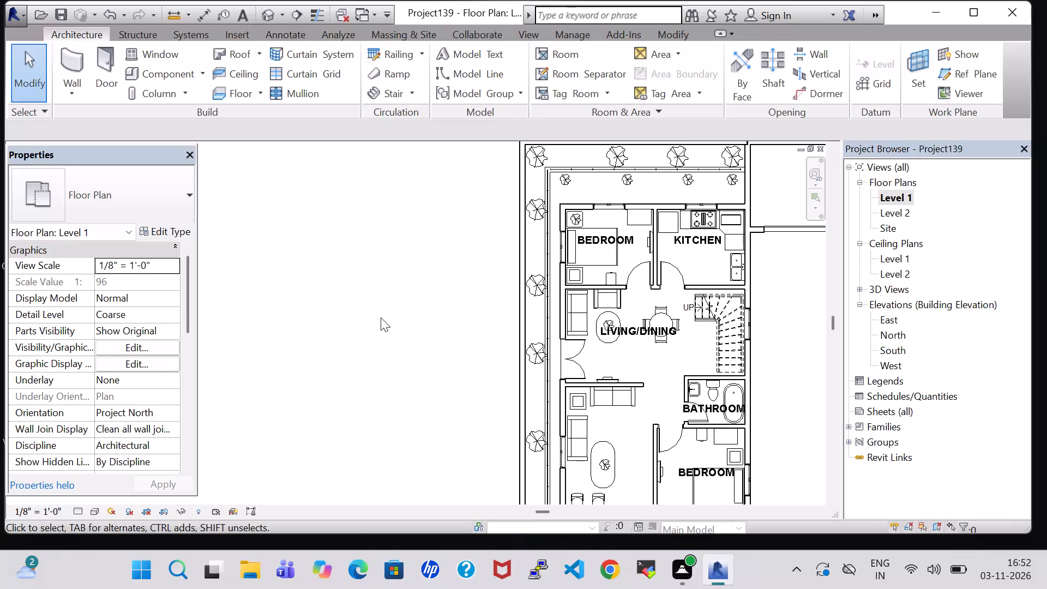
Place two tagged rooms in the balcony strips outside the house, one at the bedroom/kitchen end and one at the opposite end.
scroll(381, 317, up, 2)
middle_drag(436, 296, 286, 308)
scroll(370, 320, down, 3)
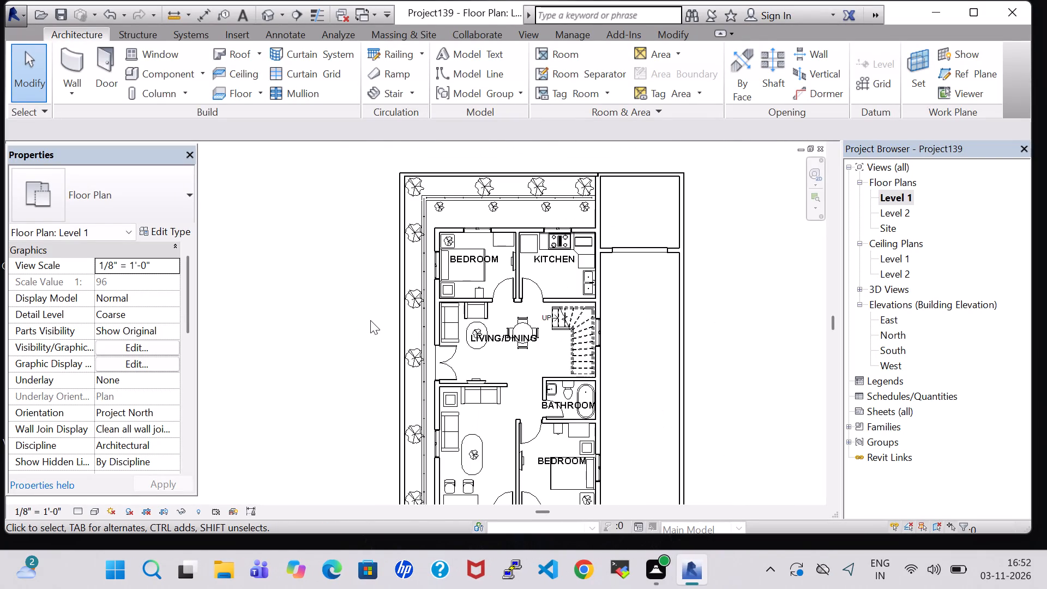
scroll(446, 302, up, 3)
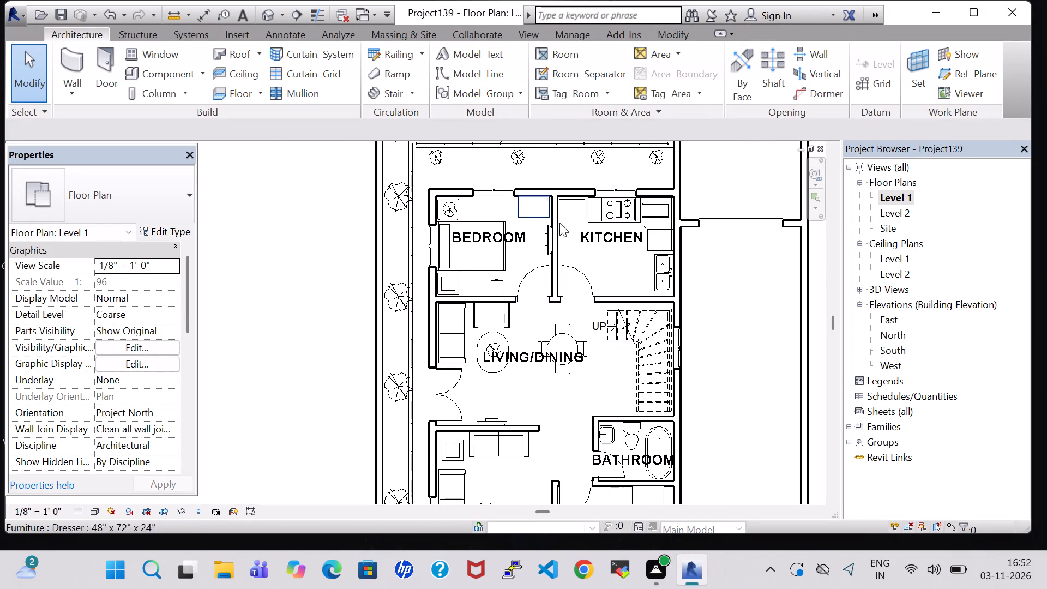
scroll(595, 272, down, 3)
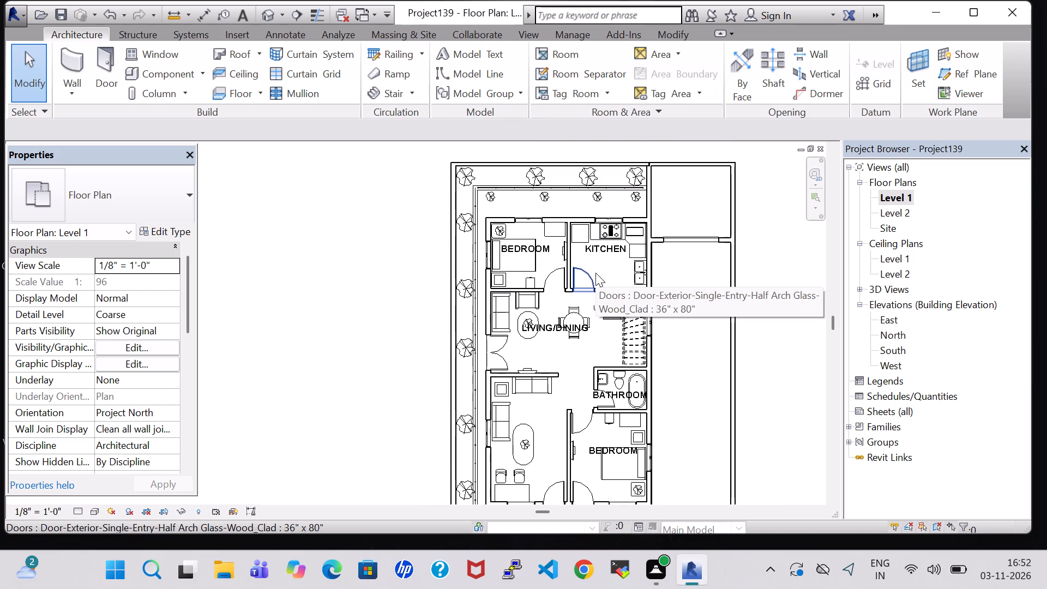
click(569, 55)
click(564, 205)
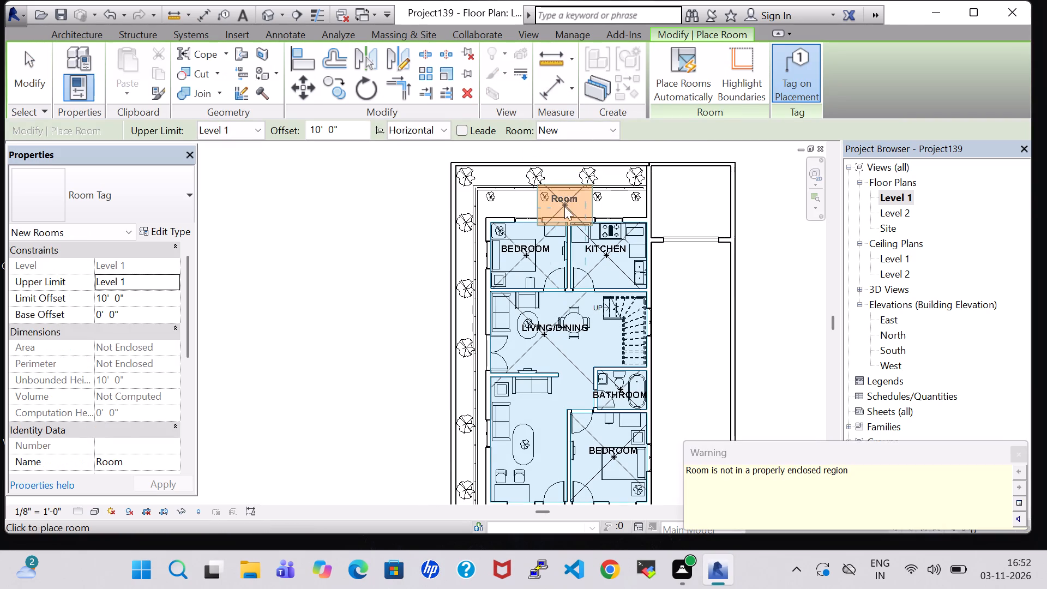
click(1014, 456)
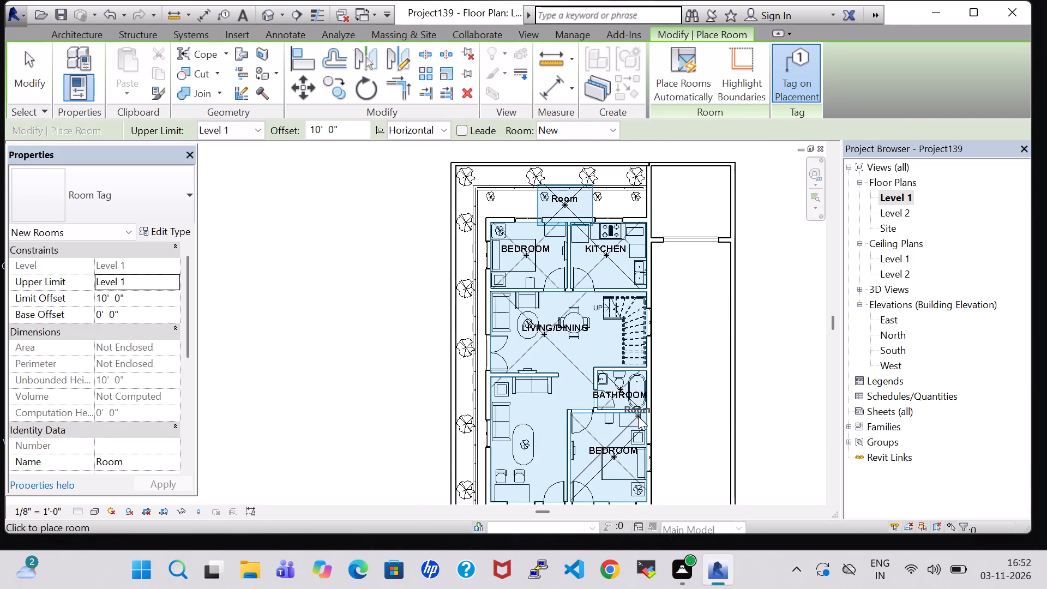
middle_drag(638, 416, 620, 233)
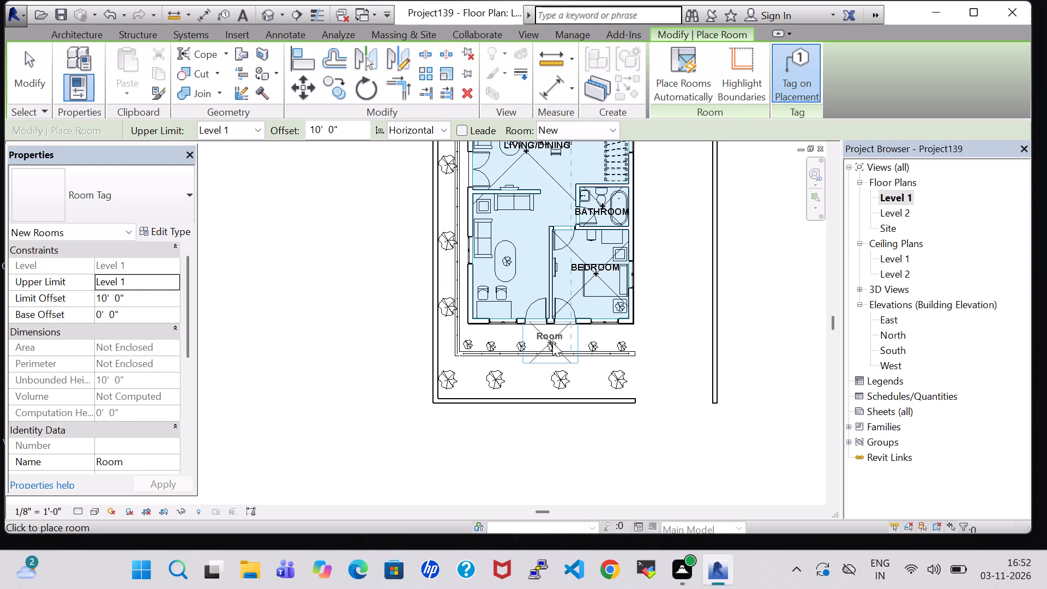
click(552, 342)
key(Escape)
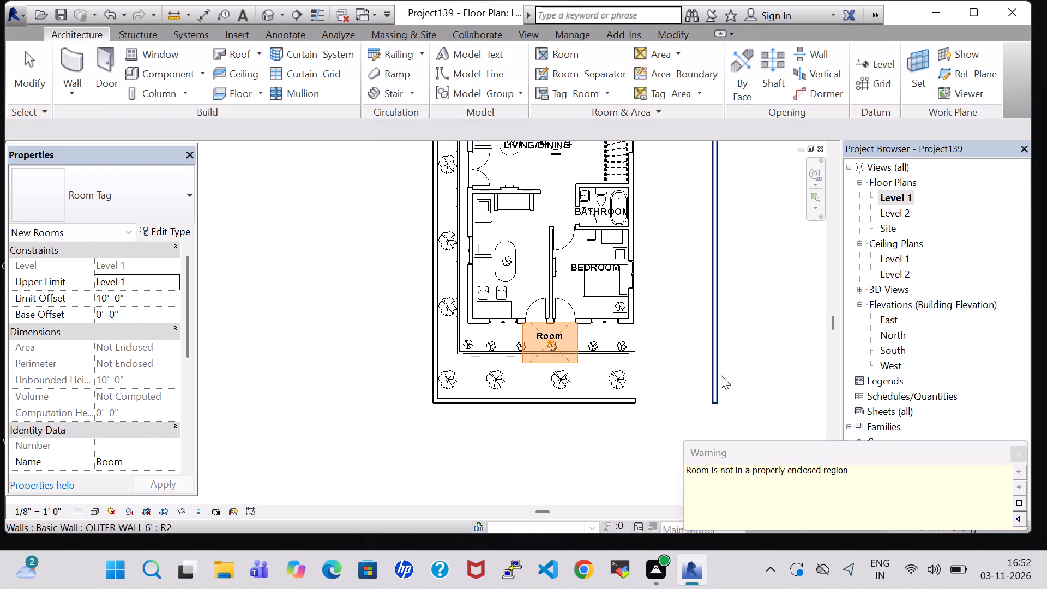
key(Escape)
Rename the room tag in the lower balcony strip to BALCONY PROJECTION and nudge it down to sit inside the strip.
double_click(553, 334)
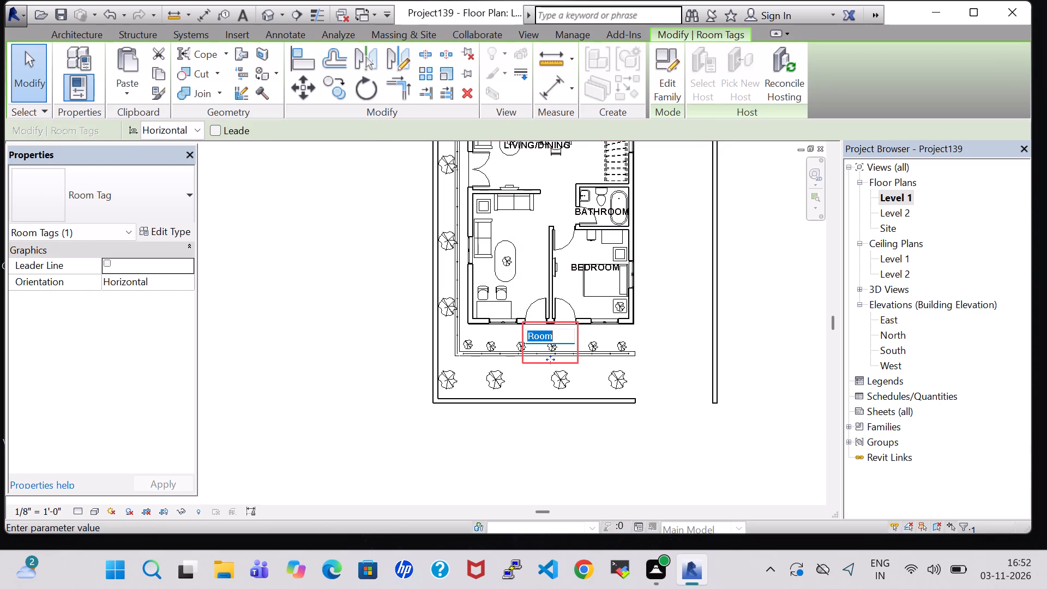
key(BackSpace)
text(BALCONY)
key(space)
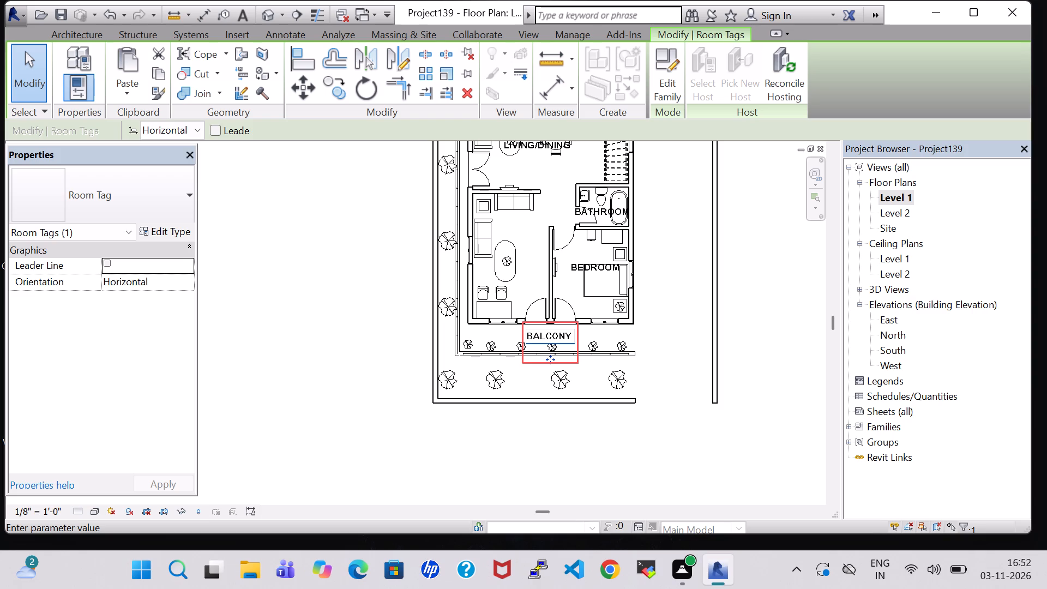
text(PROJECTION)
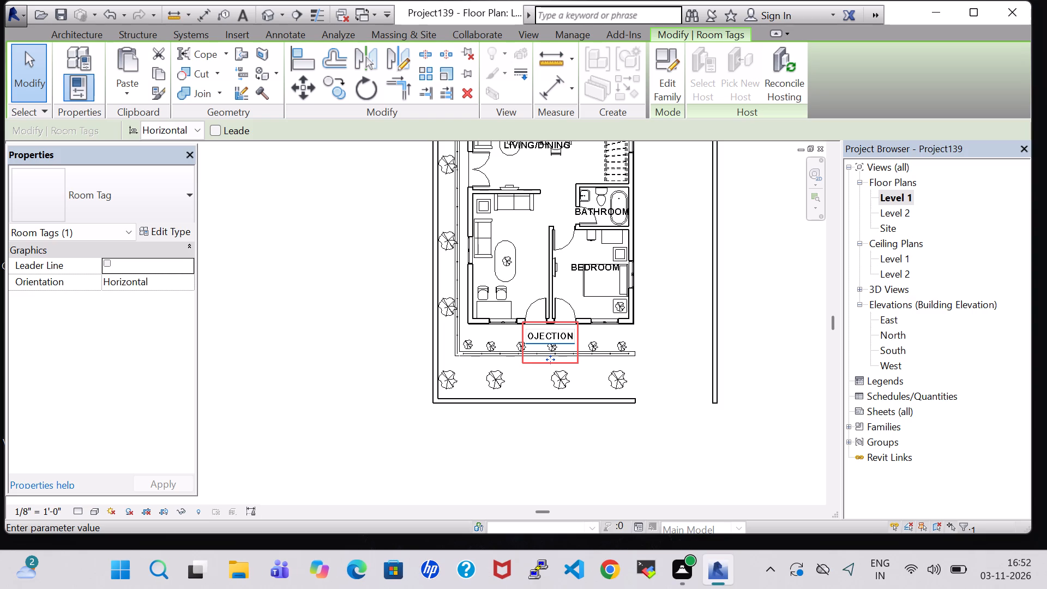
key(Return)
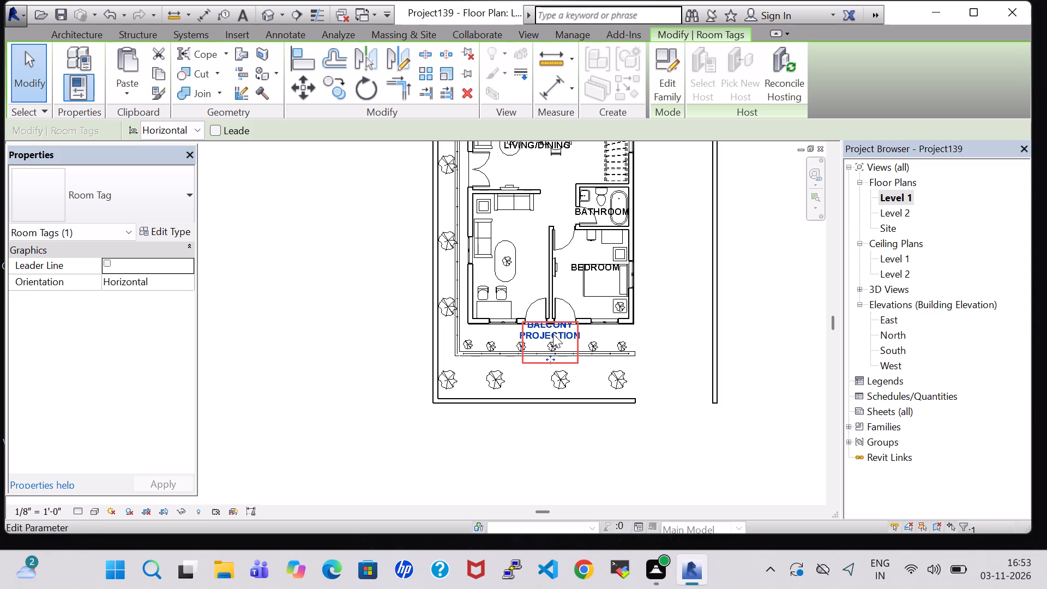
key(Down)
key(Down)
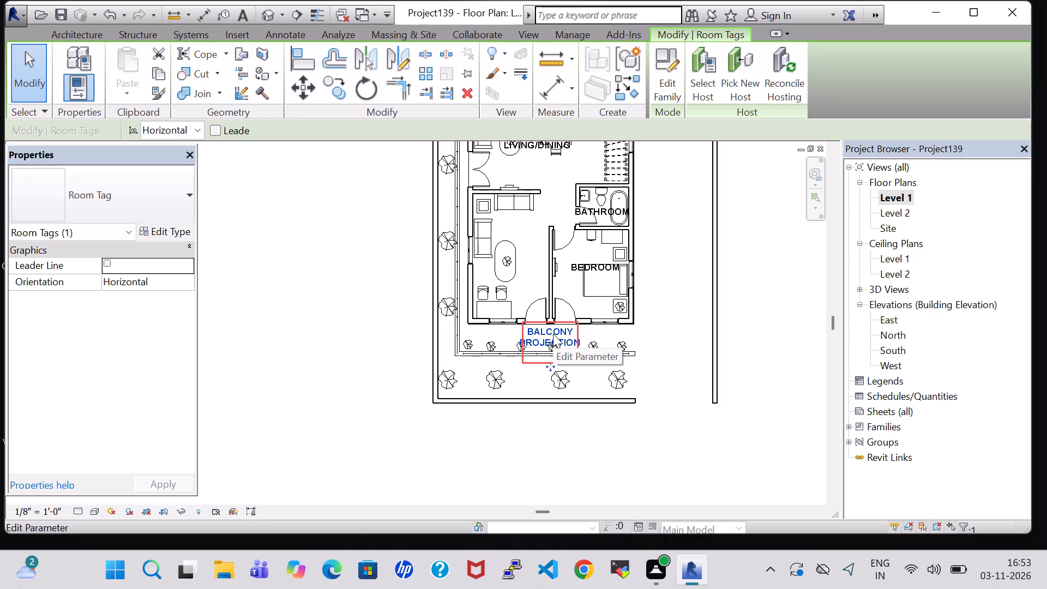
click(751, 196)
Rename the room tag above the bedroom and kitchen to BALCONY PROJECTION and nudge it down within the strip.
middle_drag(663, 189, 688, 380)
scroll(688, 380, up, 1)
double_click(556, 176)
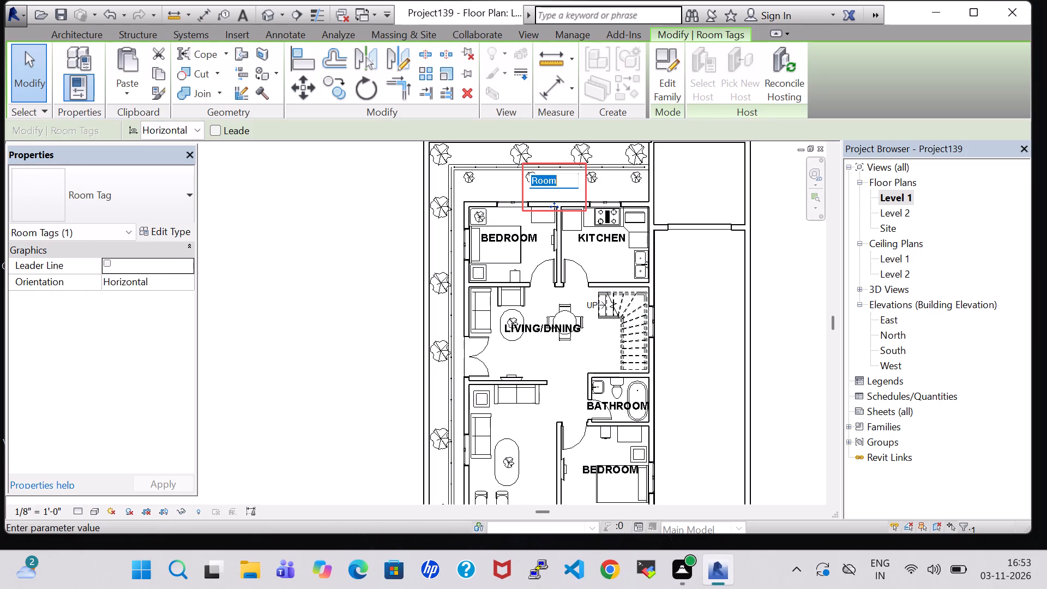
key(BackSpace)
text(BALCONY)
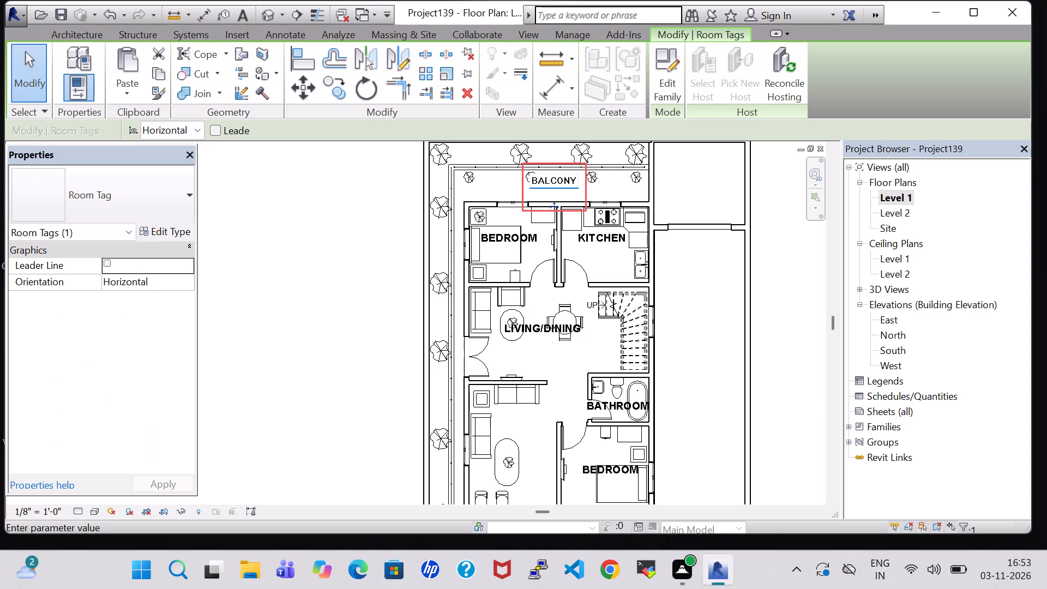
key(space)
text(PR)
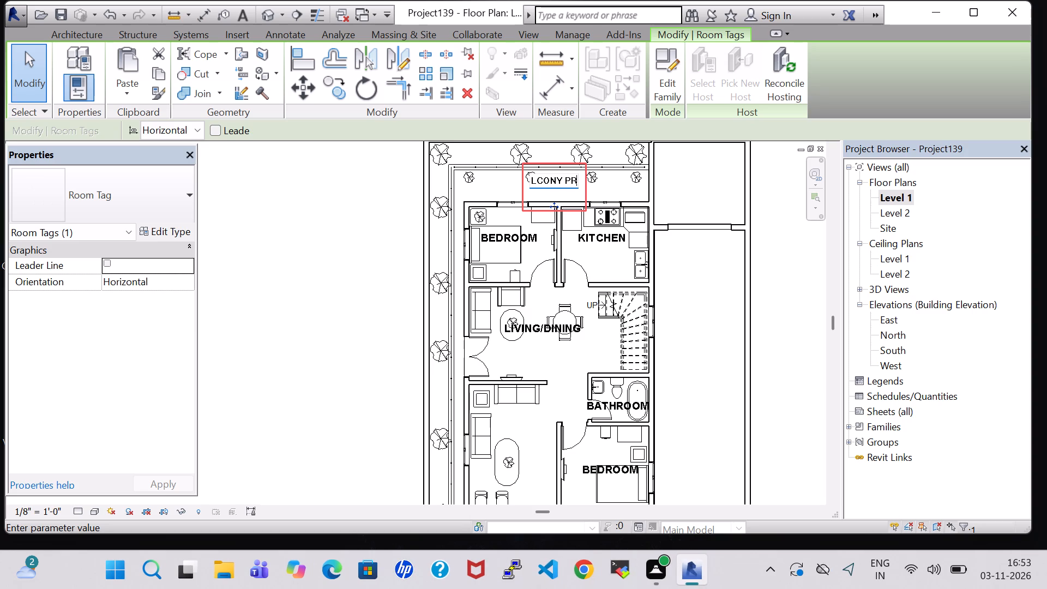
text(OJECTION)
key(Return)
key(Down)
key(Down)
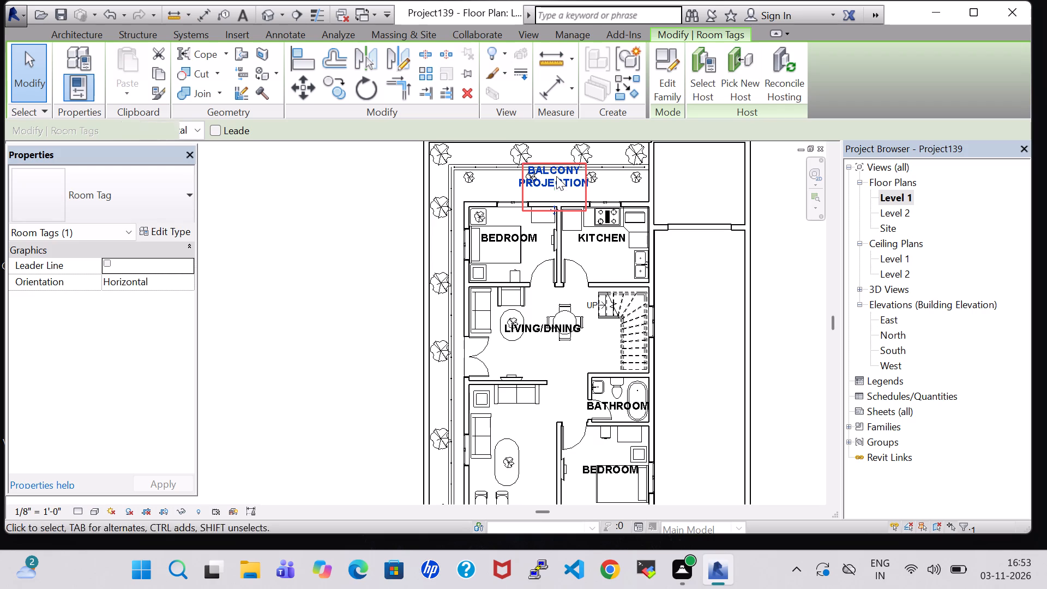
key(Down)
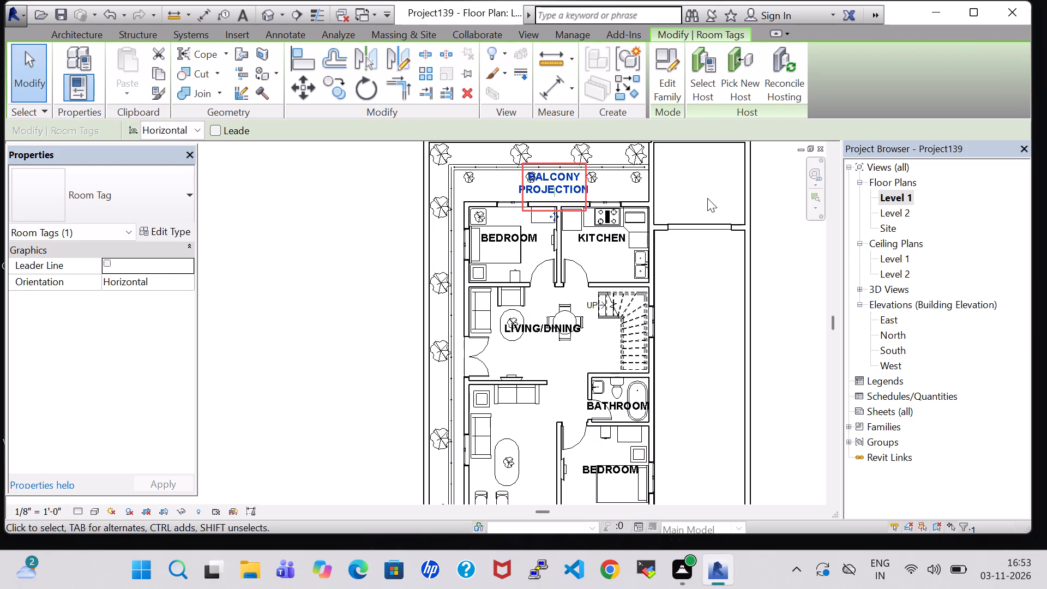
click(707, 198)
Examine the Level 1 plan around the room labels and the open strip beside the house.
scroll(707, 199, down, 2)
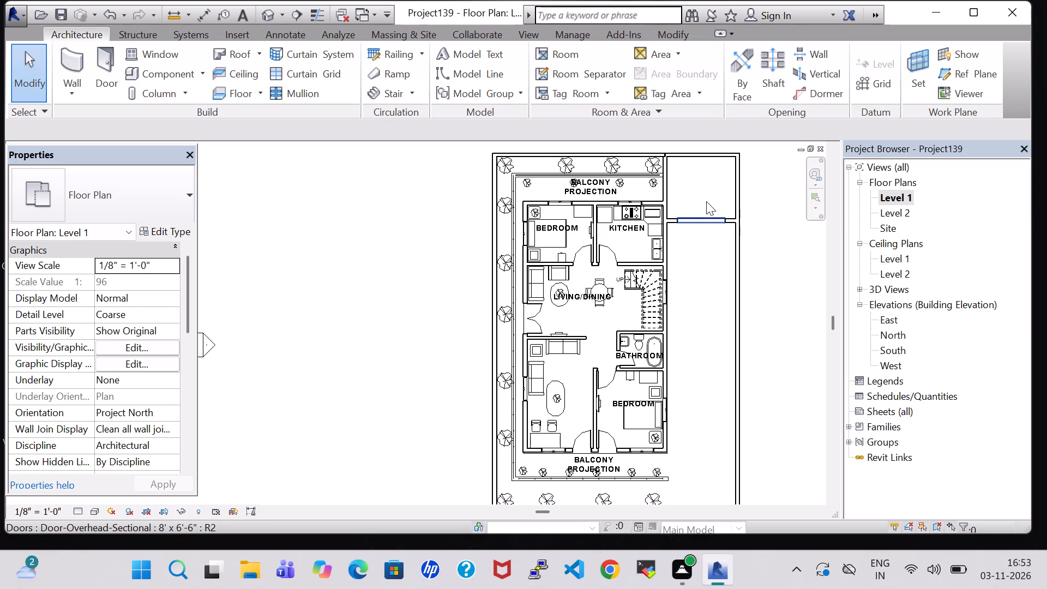
scroll(667, 212, up, 2)
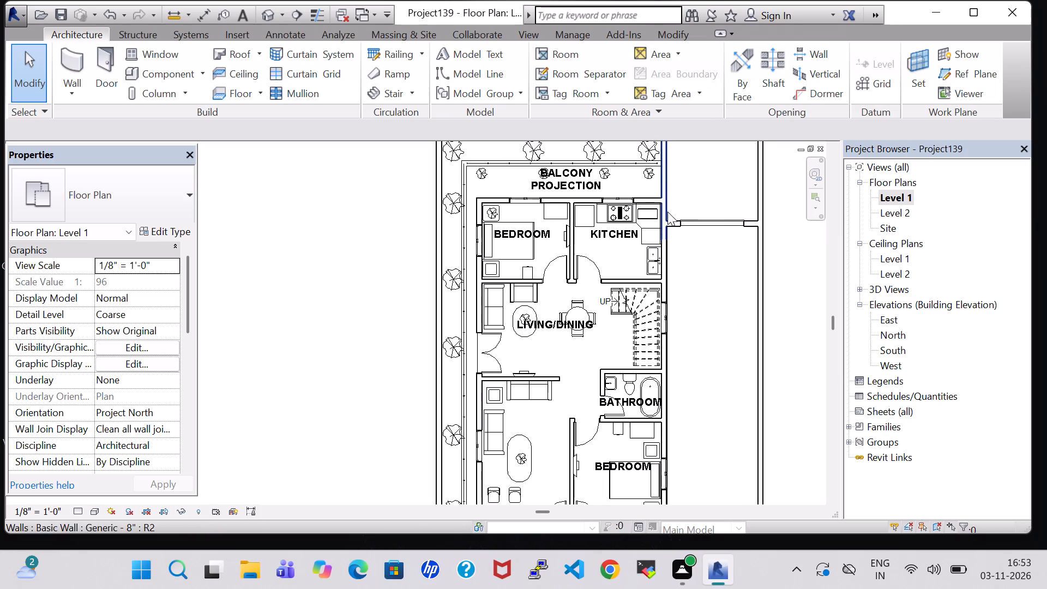
middle_drag(706, 265, 709, 278)
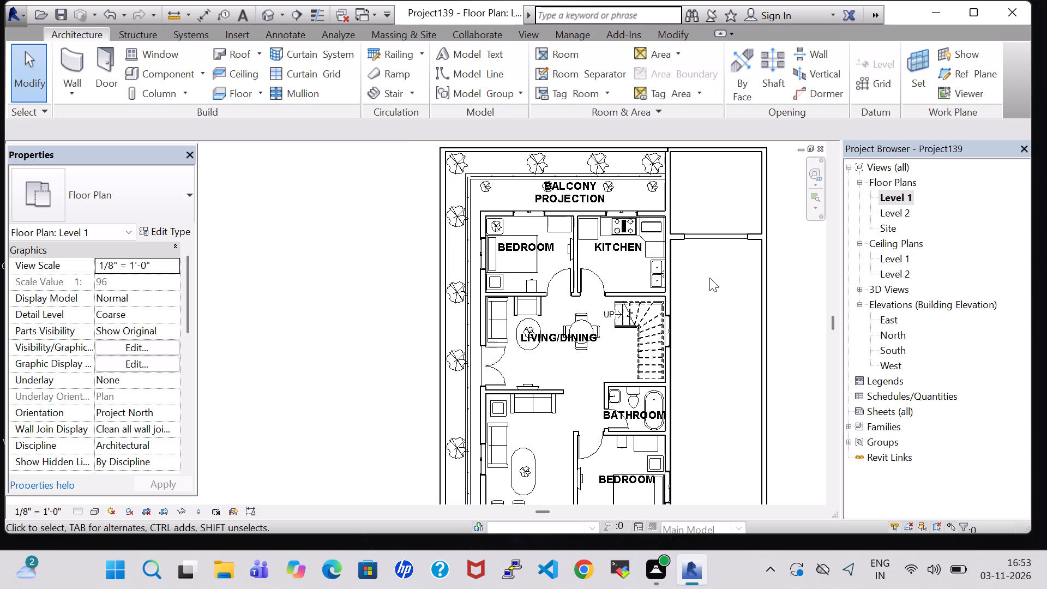
scroll(709, 278, up, 2)
middle_drag(709, 278, 717, 304)
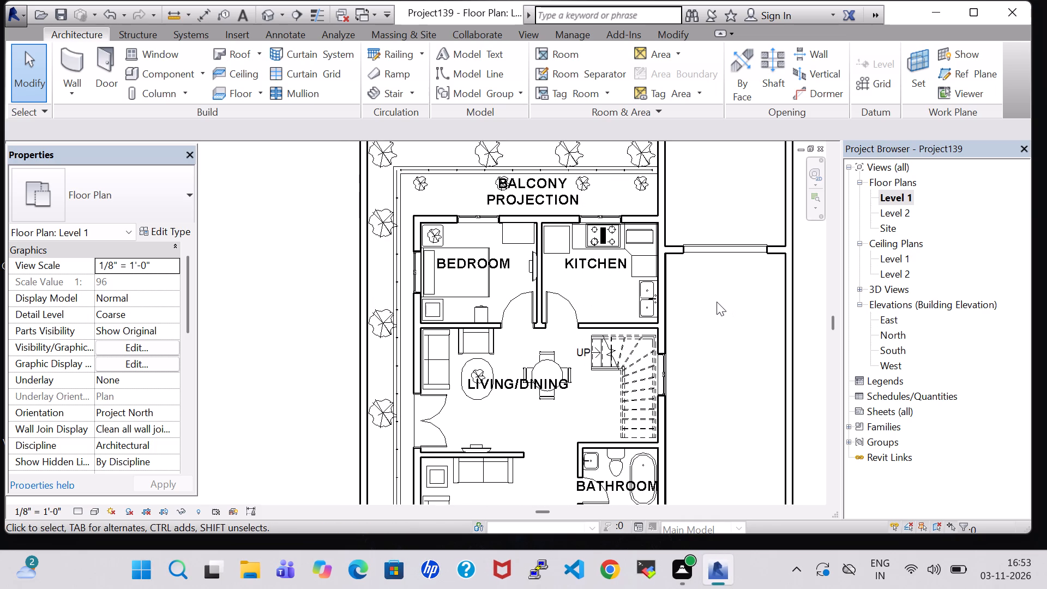
scroll(717, 302, down, 1)
middle_click(717, 302)
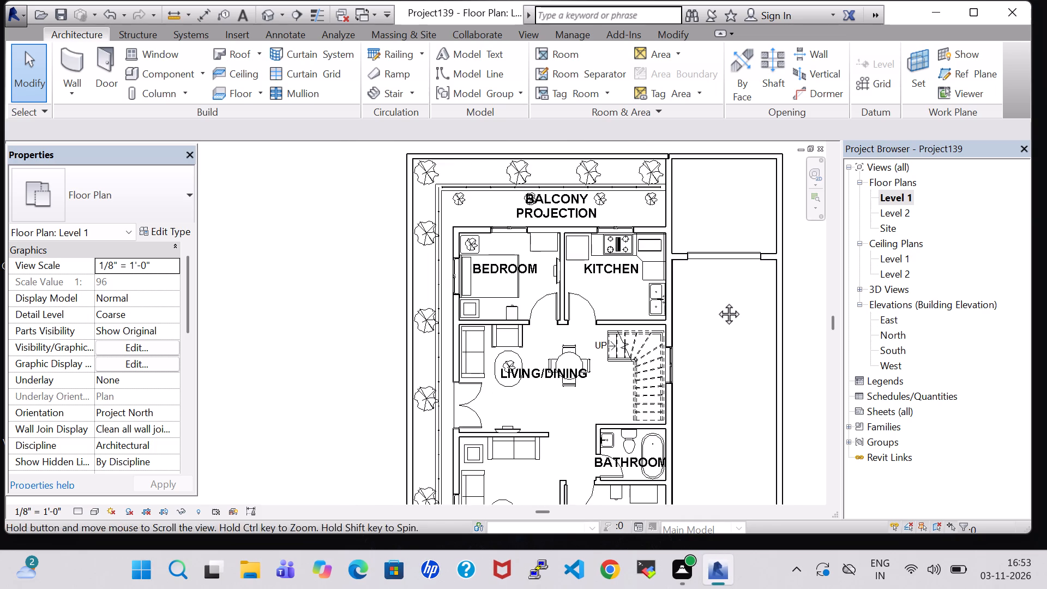
scroll(717, 302, up, 1)
scroll(717, 302, down, 2)
middle_drag(717, 302, 714, 259)
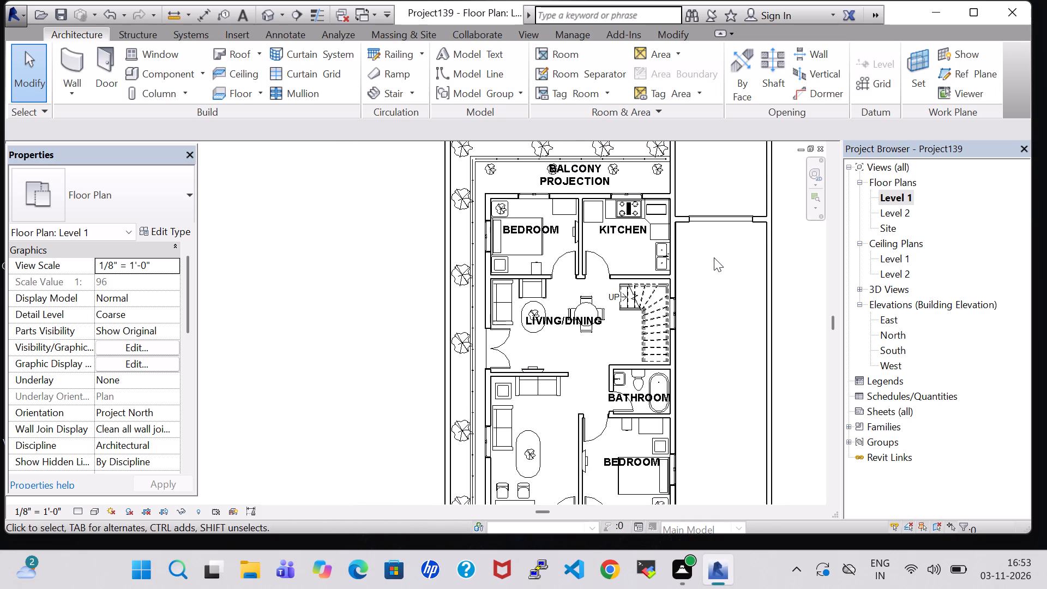
Place a tagged room in the open strip beside the bathroom and staircase and name it PORCH.
scroll(714, 257, down, 3)
middle_drag(714, 257, 538, 275)
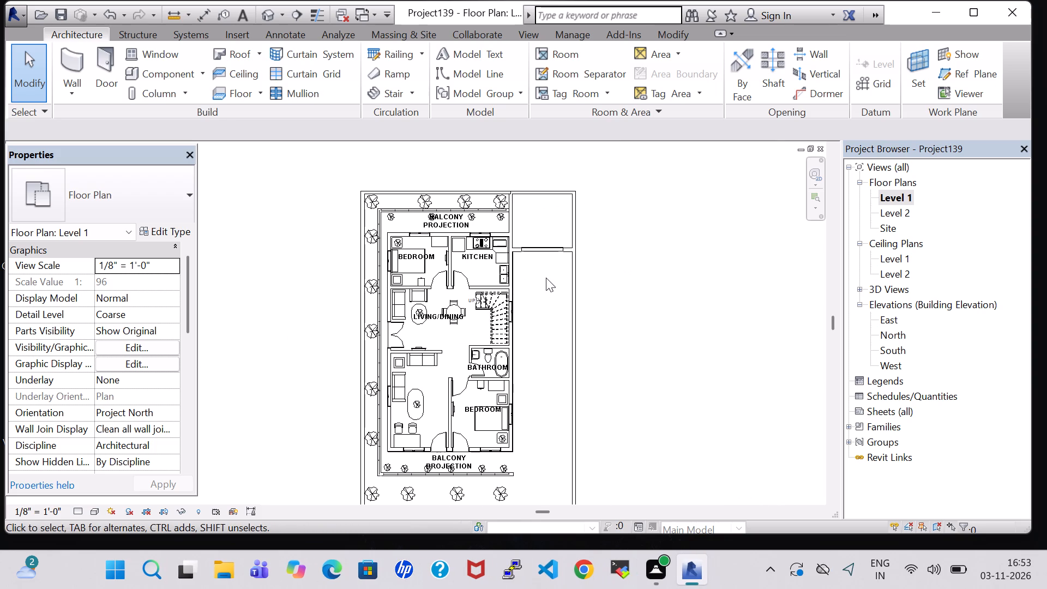
click(556, 60)
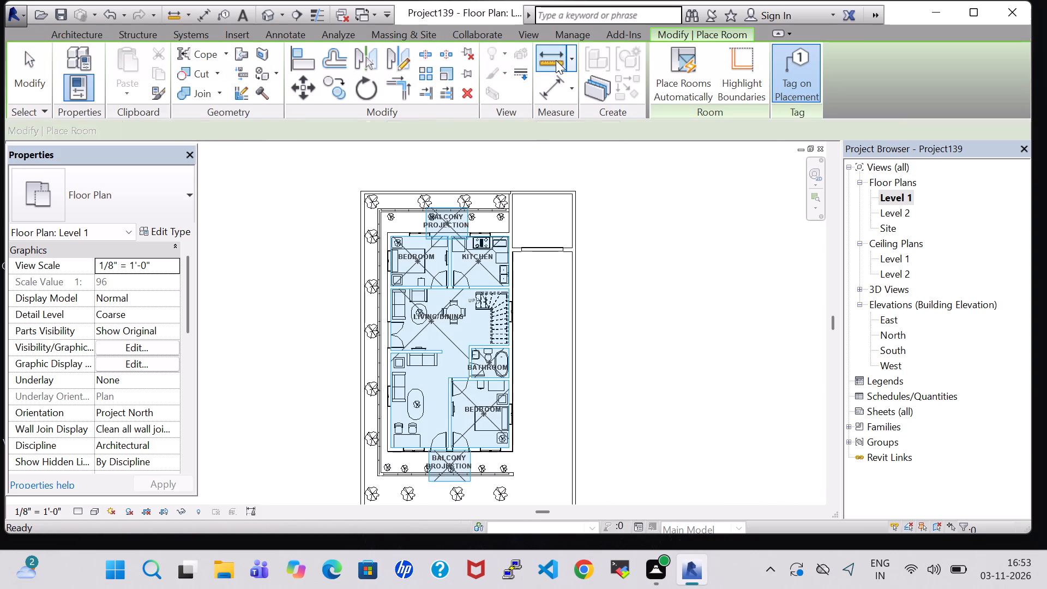
click(540, 363)
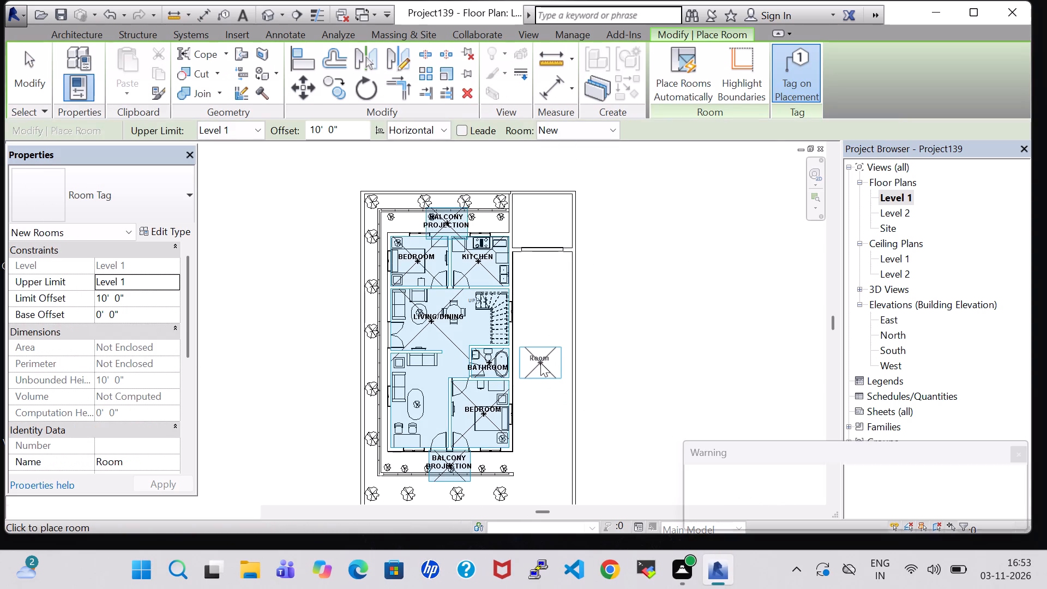
click(1024, 451)
key(Escape)
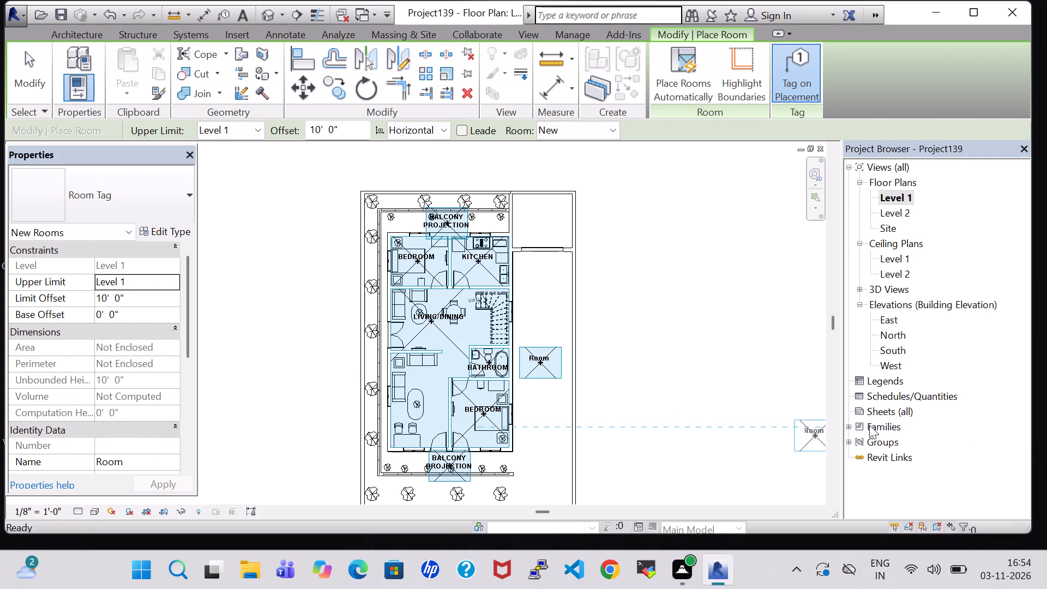
double_click(535, 353)
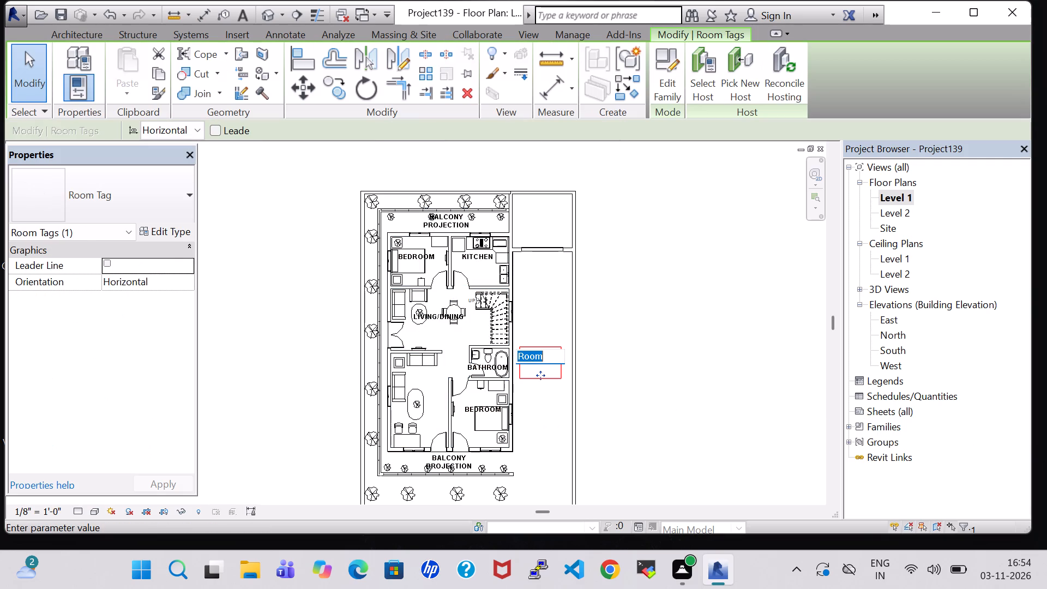
key(BackSpace)
text(PORCH)
key(Return)
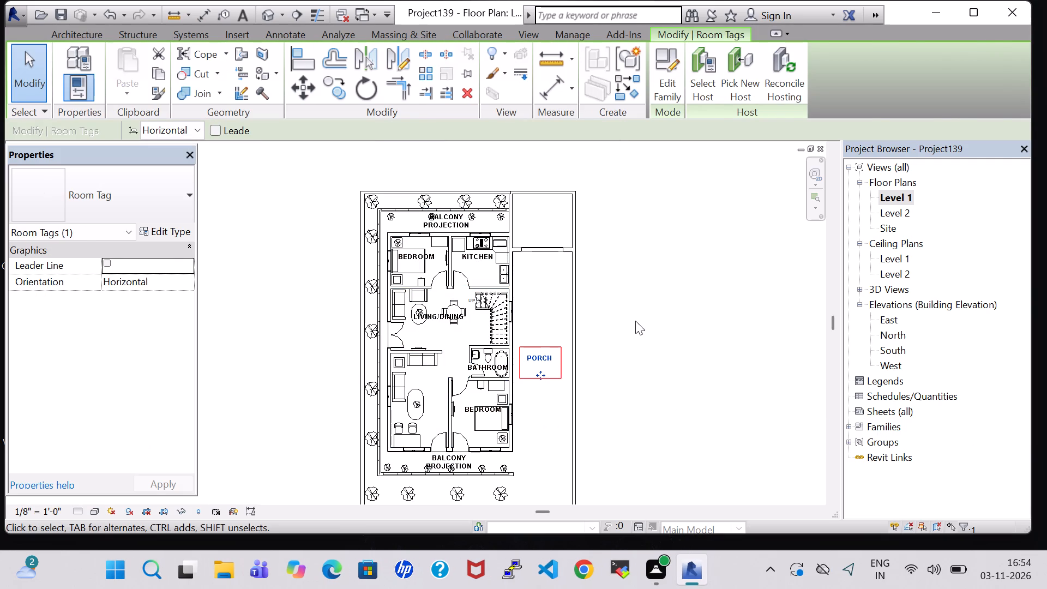
click(635, 321)
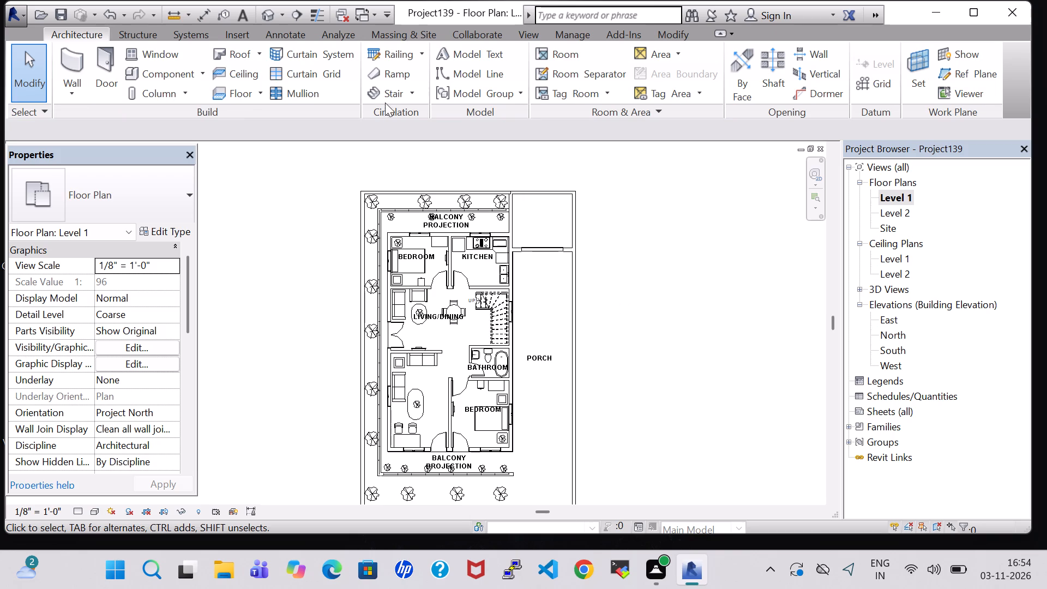
Place a tagged room in the enclosed space behind the overhead door, beyond the end of the porch strip.
click(550, 56)
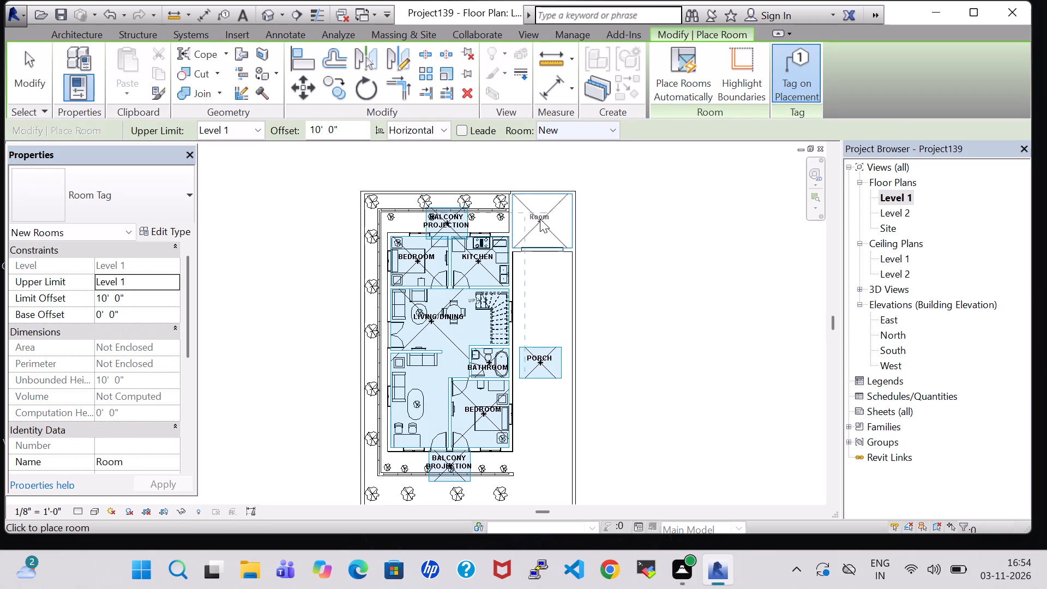
click(543, 225)
key(Escape)
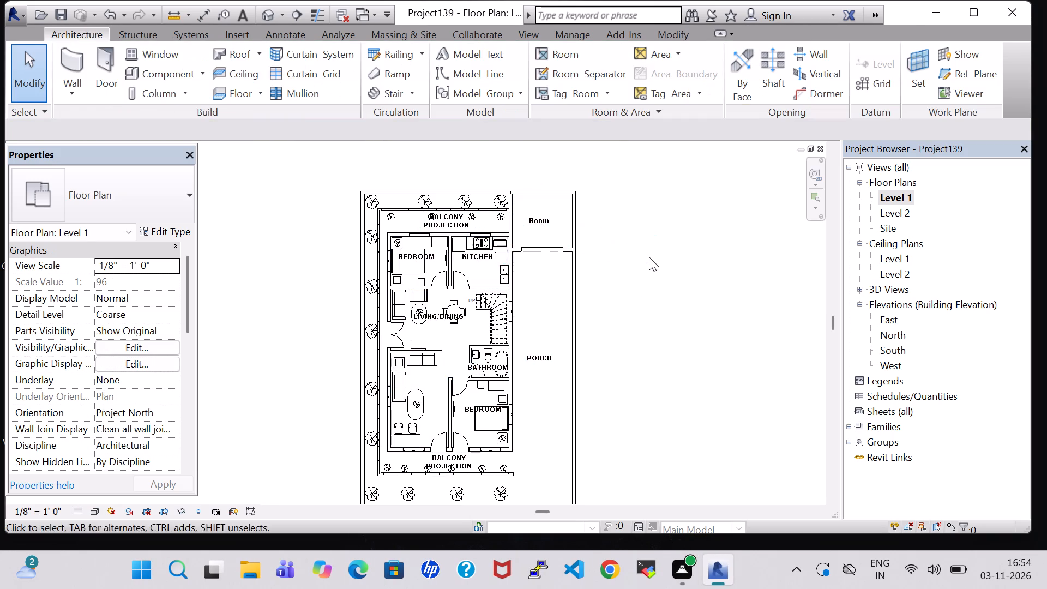
key(Escape)
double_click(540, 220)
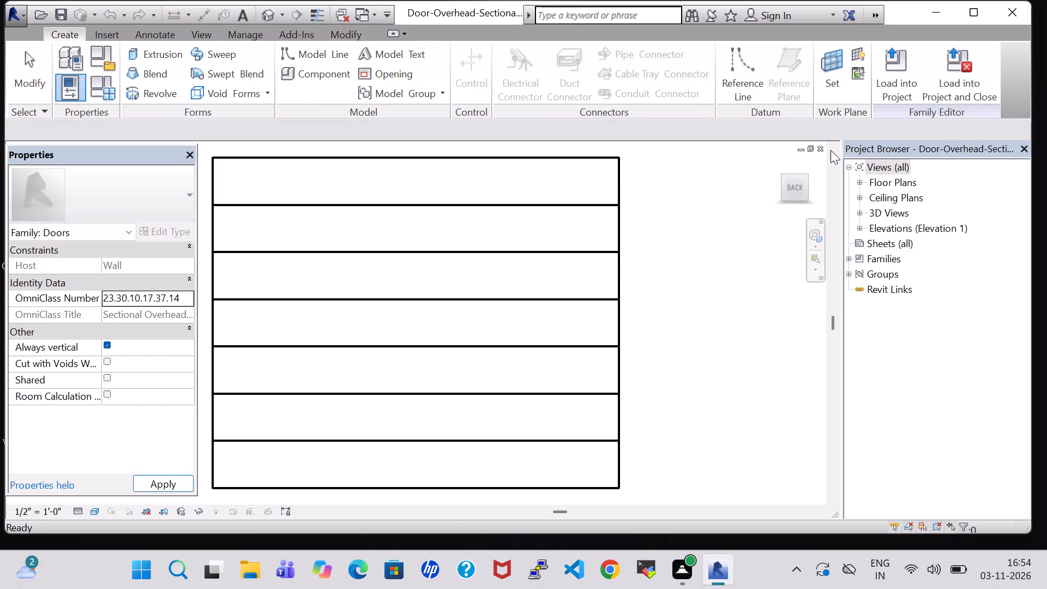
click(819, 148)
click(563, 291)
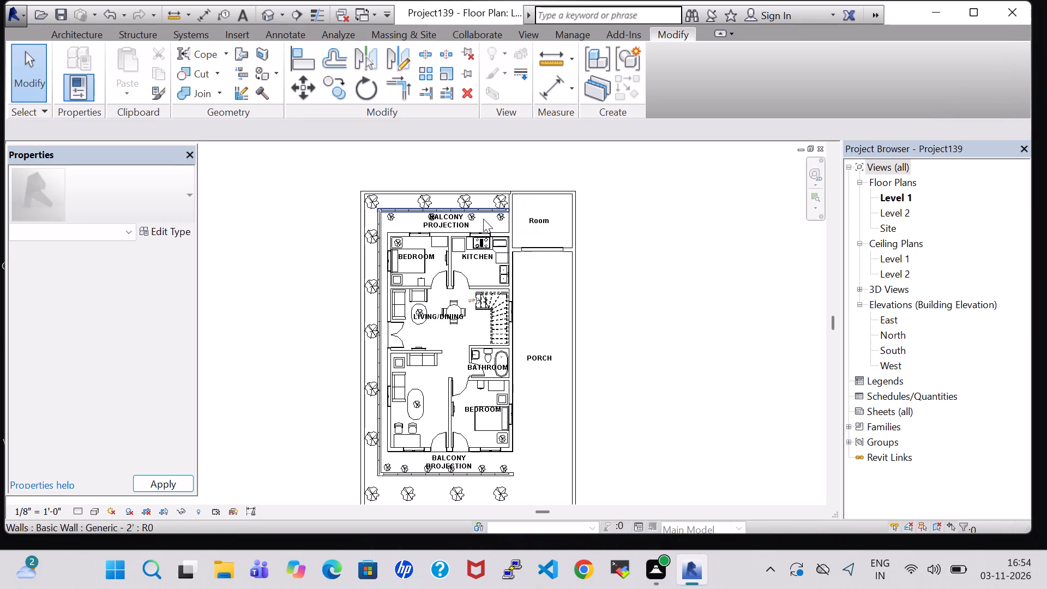
Rename the room tag in the space behind the overhead door as GARAGE.
click(539, 224)
click(608, 244)
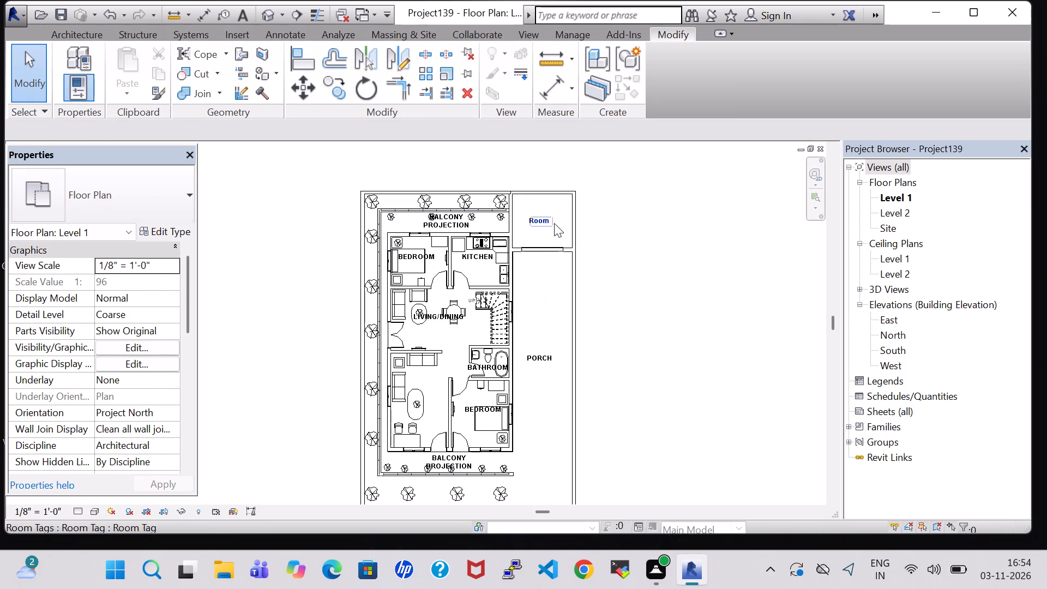
scroll(542, 219, up, 4)
click(542, 219)
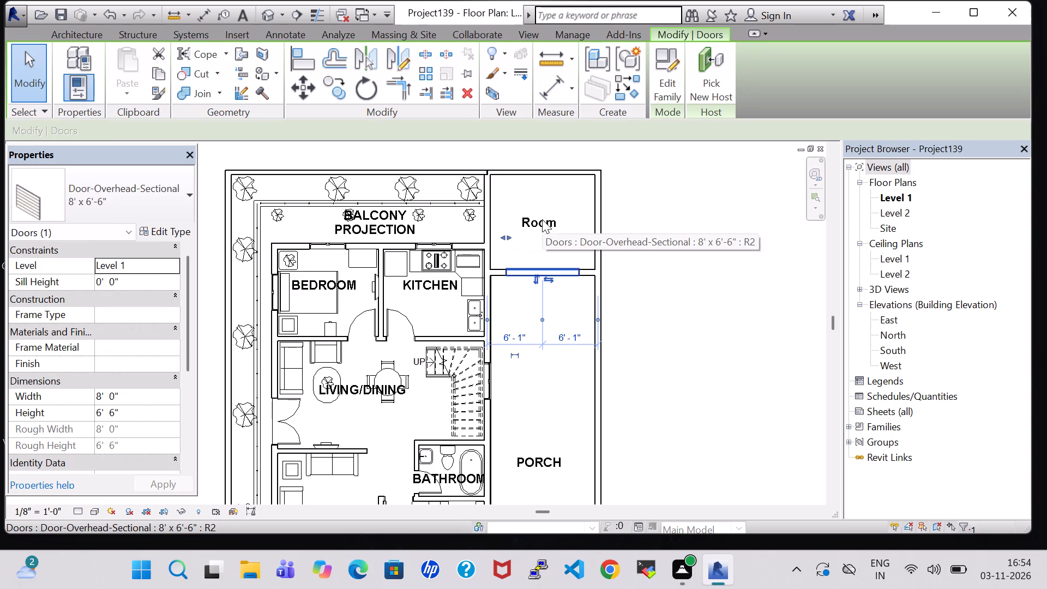
click(556, 399)
click(540, 221)
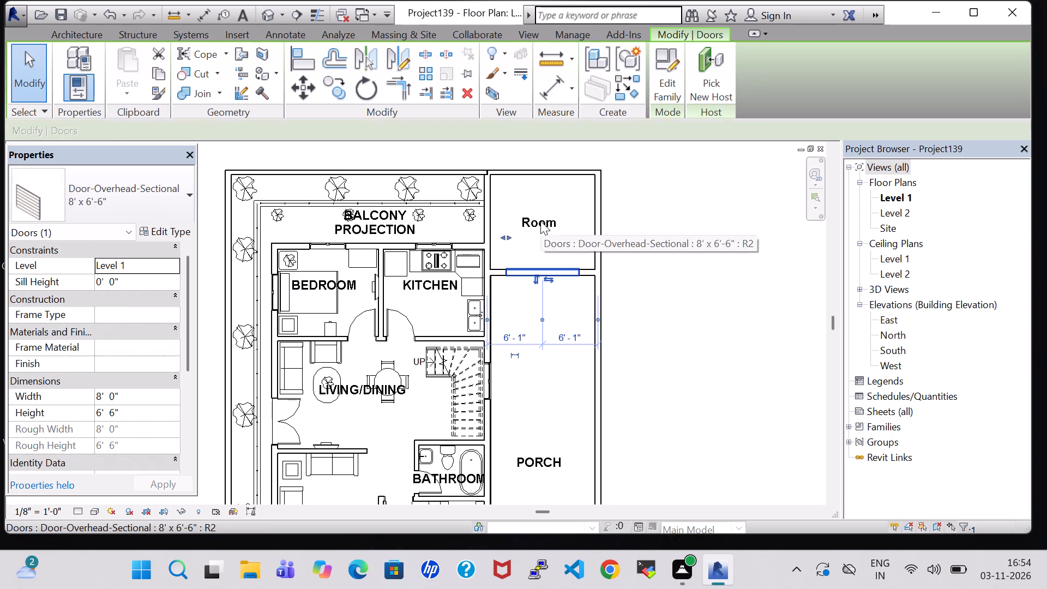
click(540, 221)
click(643, 238)
middle_drag(642, 238, 640, 320)
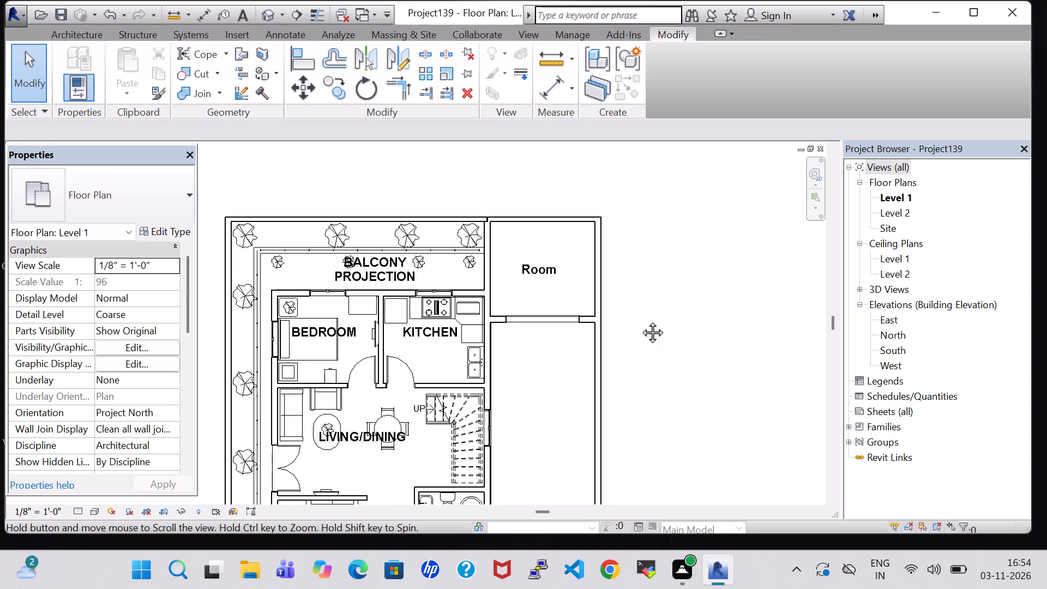
middle_drag(640, 320, 639, 398)
scroll(597, 377, up, 8)
click(430, 392)
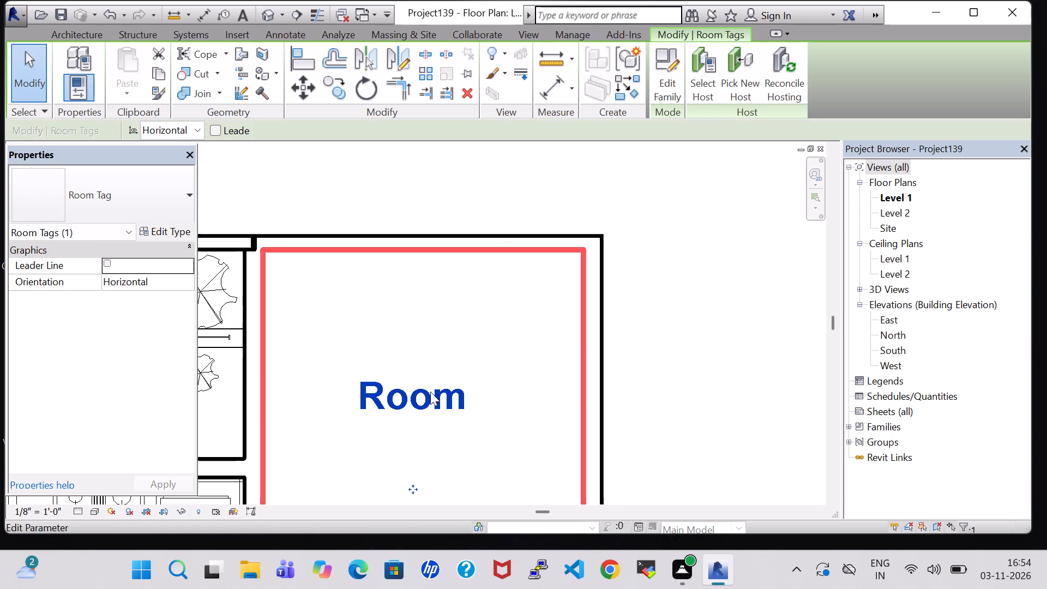
click(430, 392)
key(BackSpace)
text(GARAGE)
key(Return)
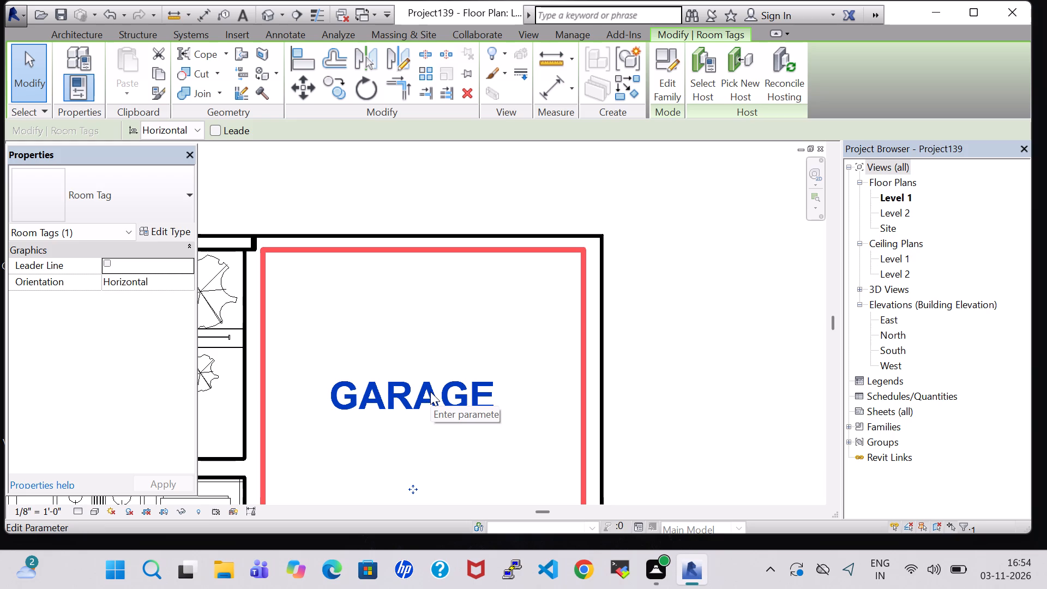
Load the RPC Beetle car family from the Entourage folder as a component.
scroll(431, 392, down, 9)
scroll(536, 388, up, 1)
middle_drag(536, 388, 545, 364)
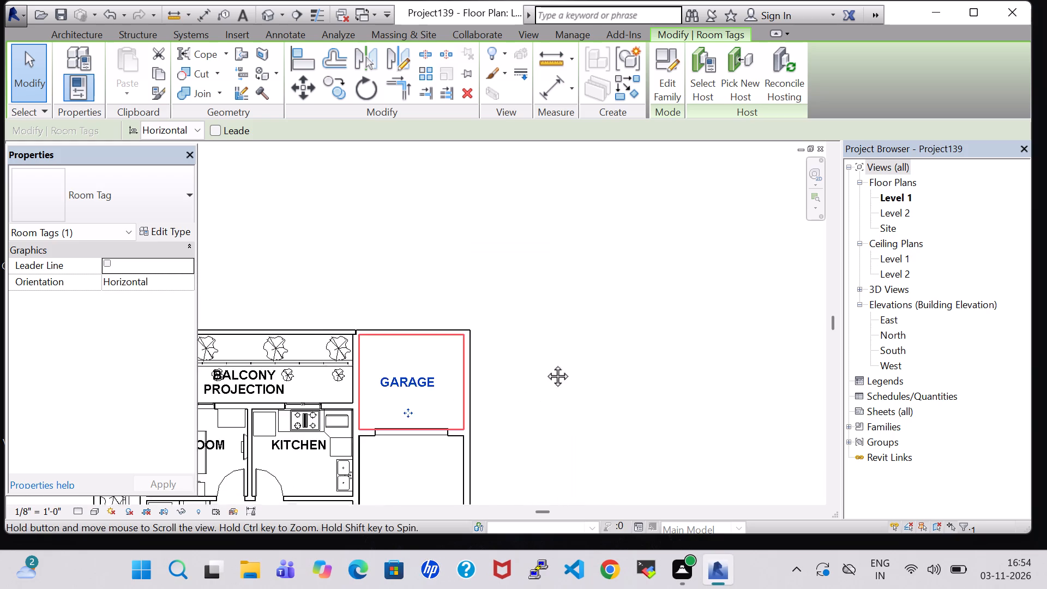
middle_drag(545, 364, 665, 190)
scroll(591, 296, down, 2)
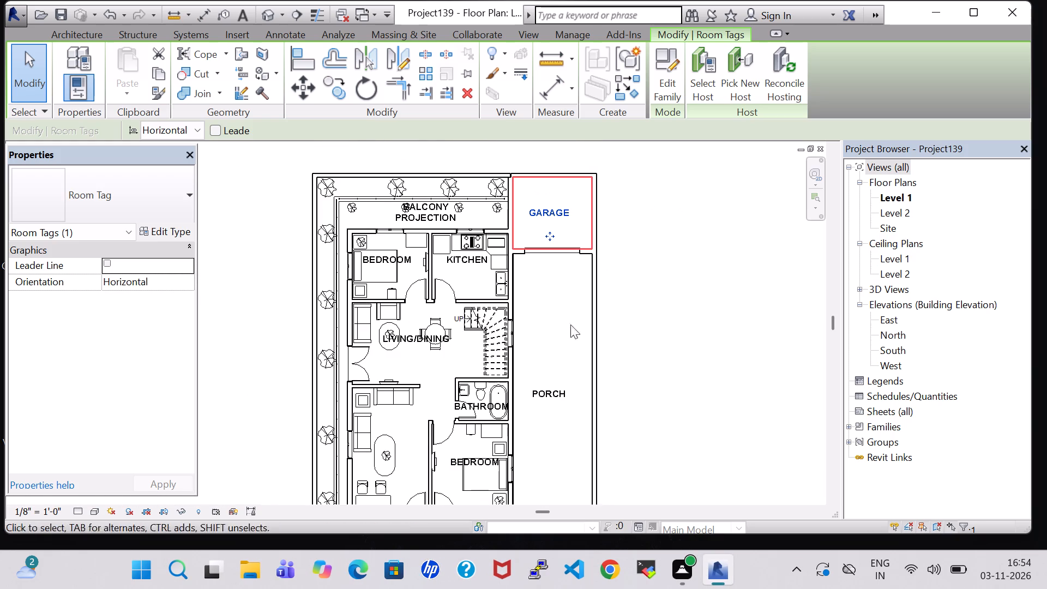
middle_drag(565, 333, 571, 261)
scroll(571, 260, down, 3)
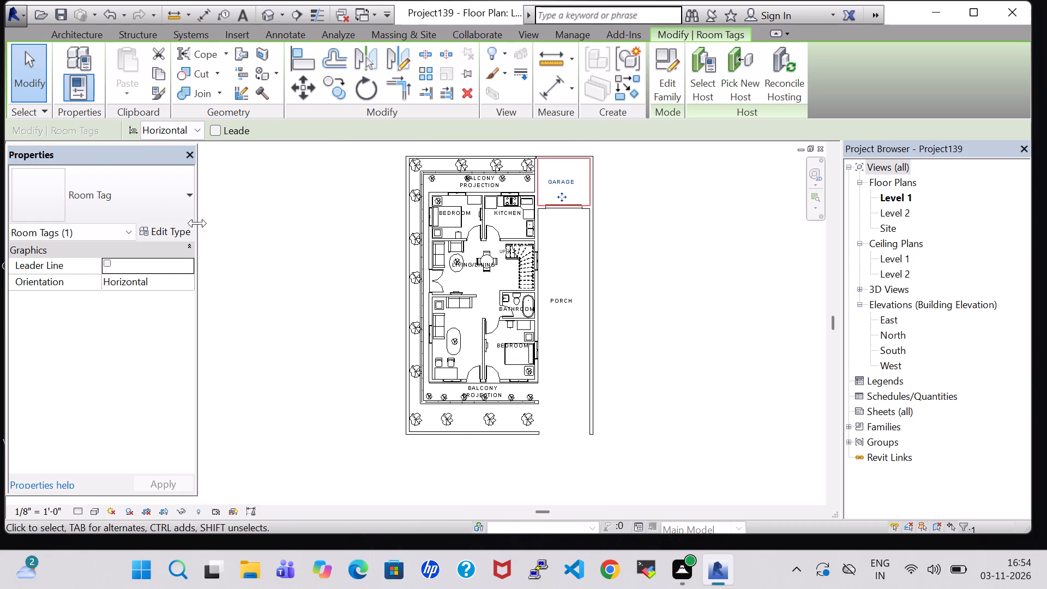
click(66, 39)
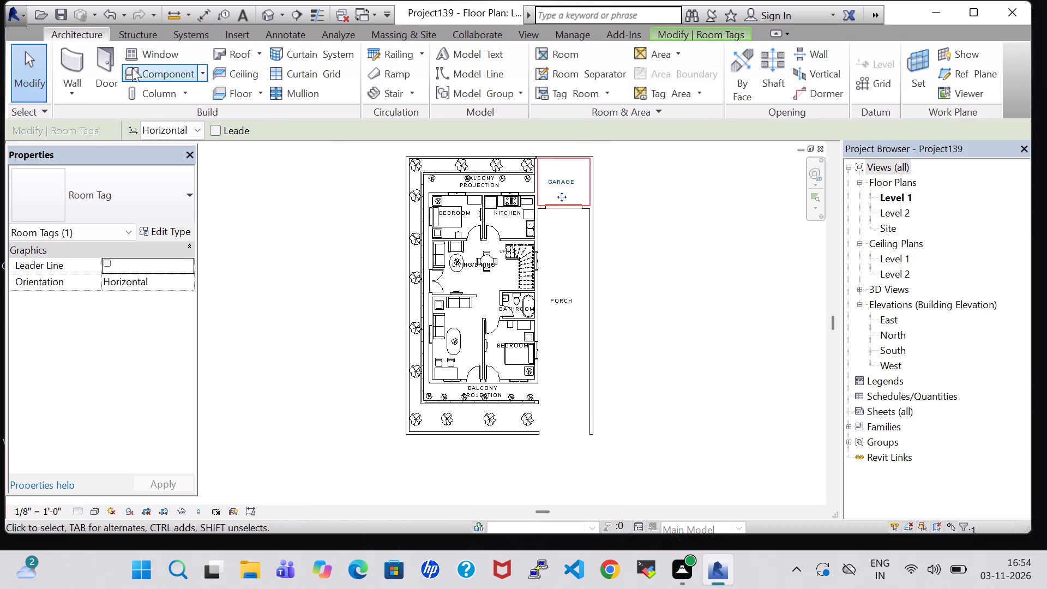
click(146, 66)
click(679, 73)
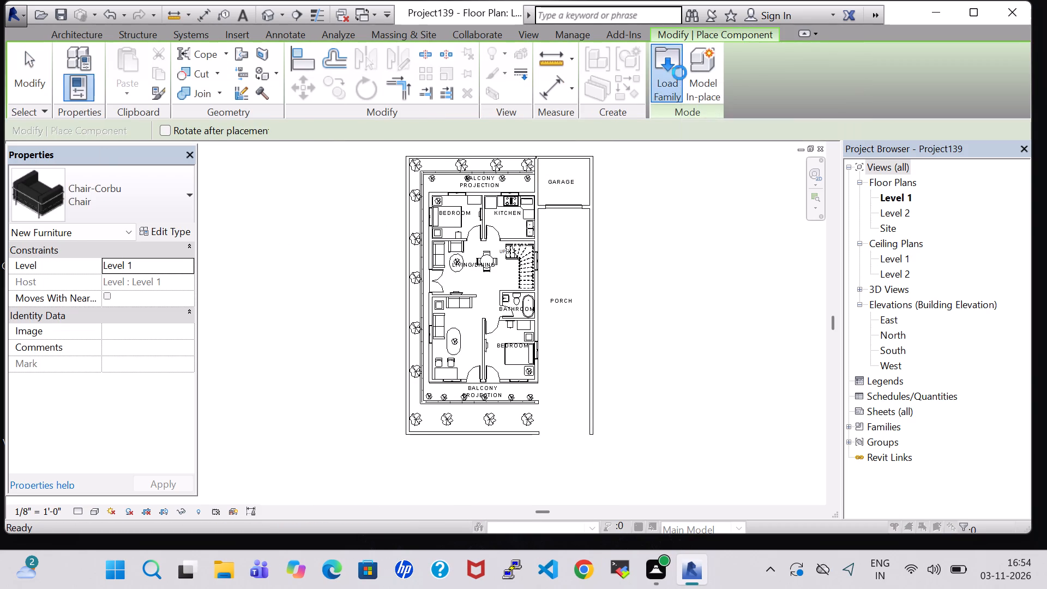
double_click(461, 373)
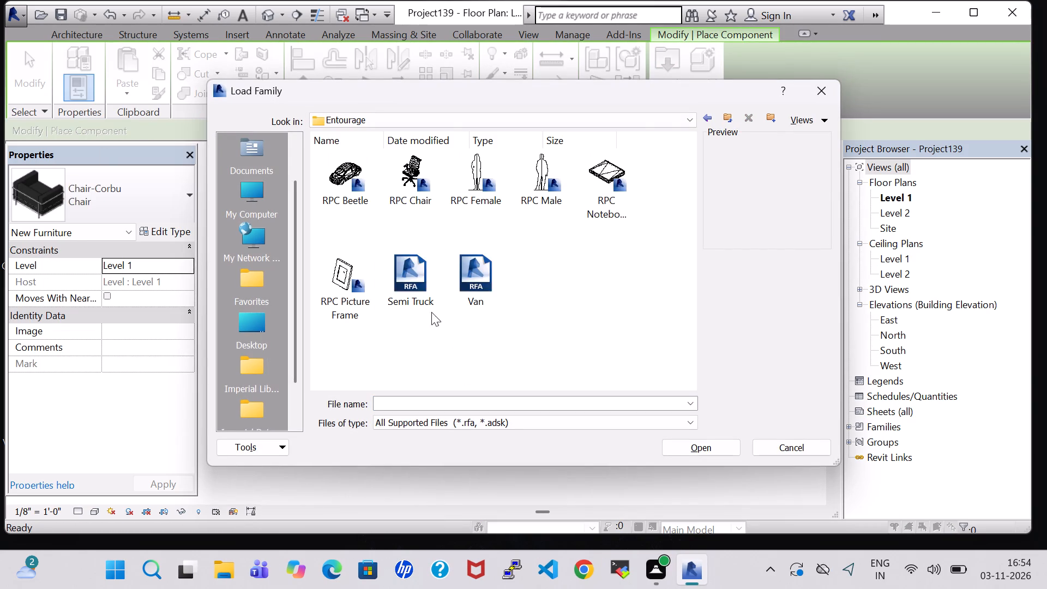
click(337, 164)
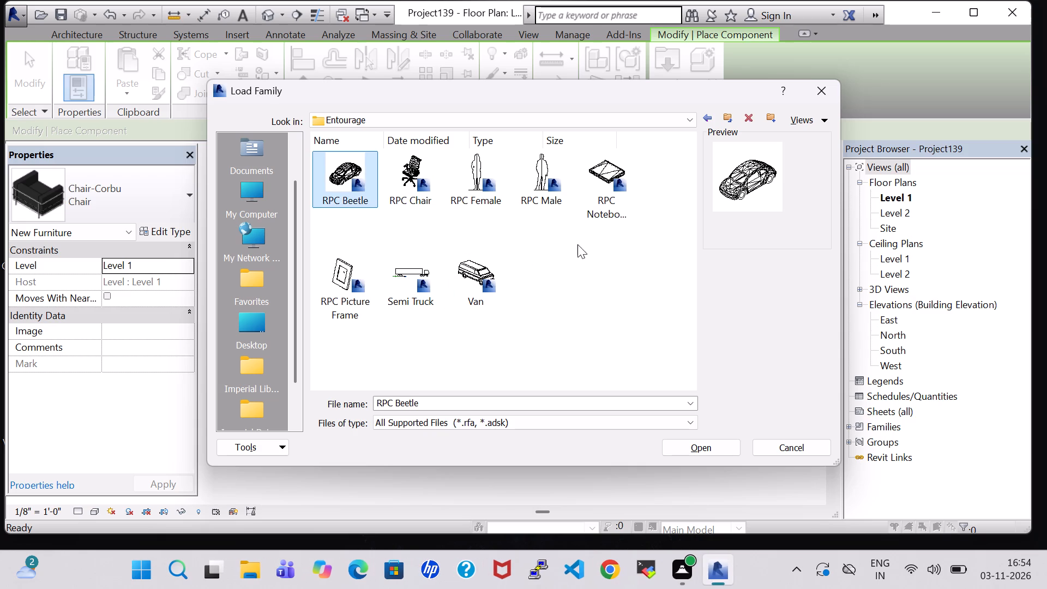
click(705, 446)
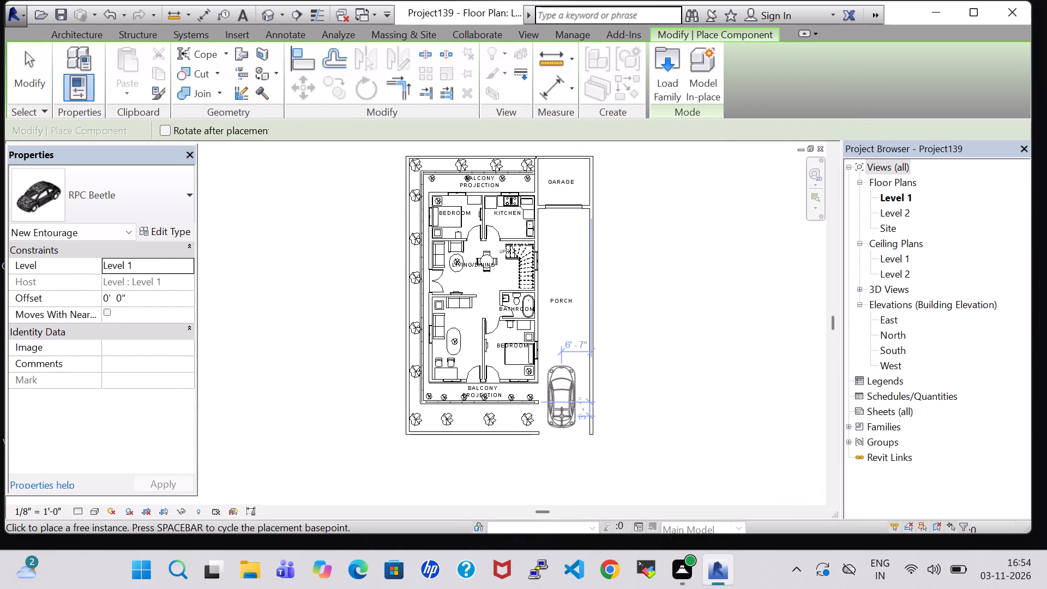
Place one RPC Beetle lengthwise in the porch strip, beside the outer wall of the lower bedroom.
scroll(562, 416, up, 6)
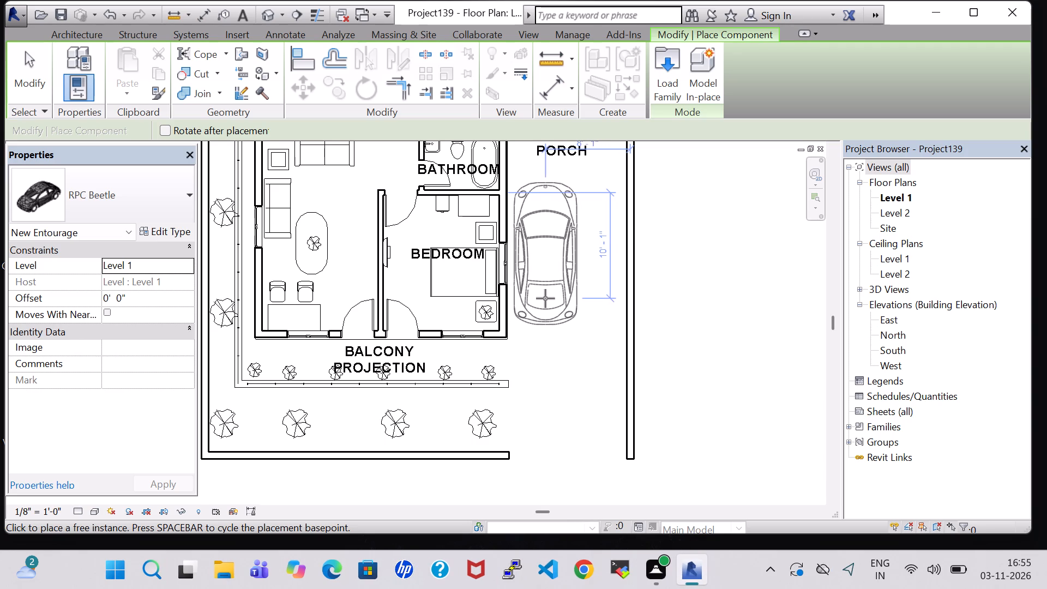
click(545, 298)
key(Escape)
key(Escape)
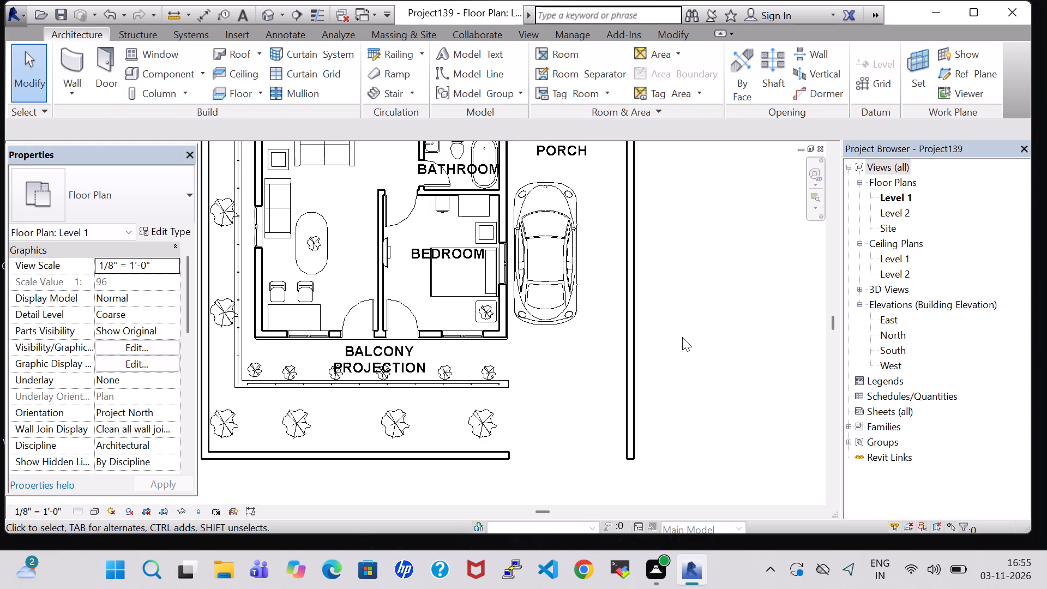
Place a 9' x 18' - 90 deg parking space, rotated 180 degrees, around the car in the porch strip.
scroll(657, 221, down, 2)
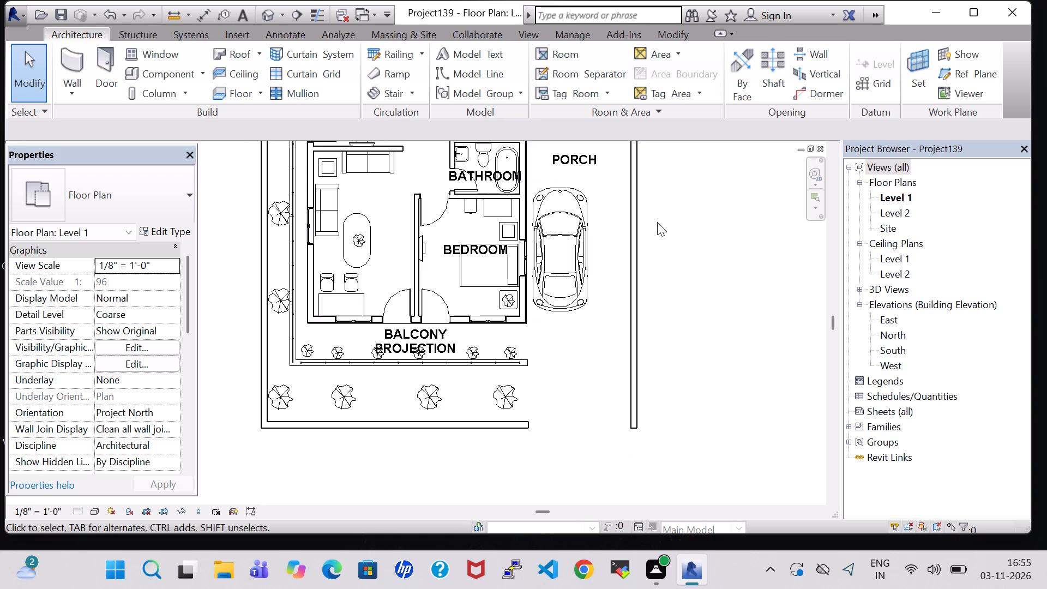
scroll(654, 237, up, 2)
middle_drag(645, 269, 640, 476)
scroll(640, 458, down, 2)
scroll(672, 396, up, 1)
middle_drag(672, 396, 720, 291)
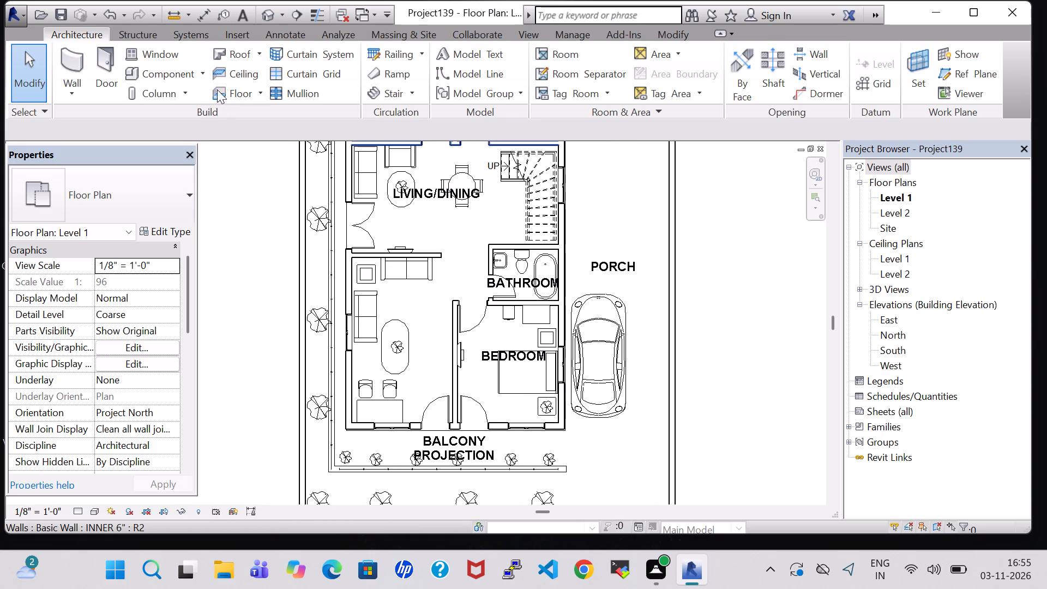
click(398, 37)
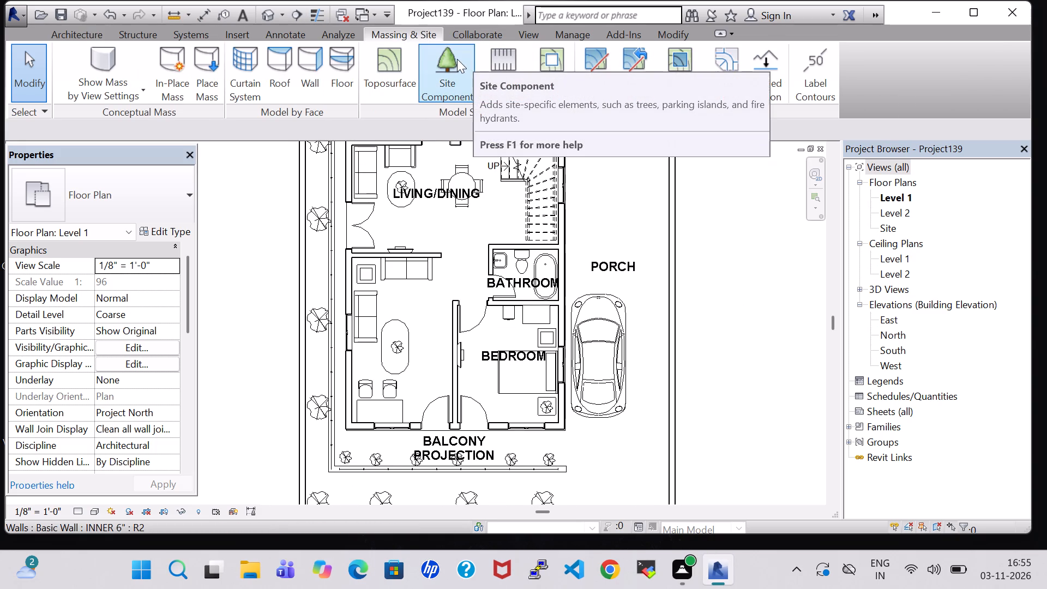
click(496, 71)
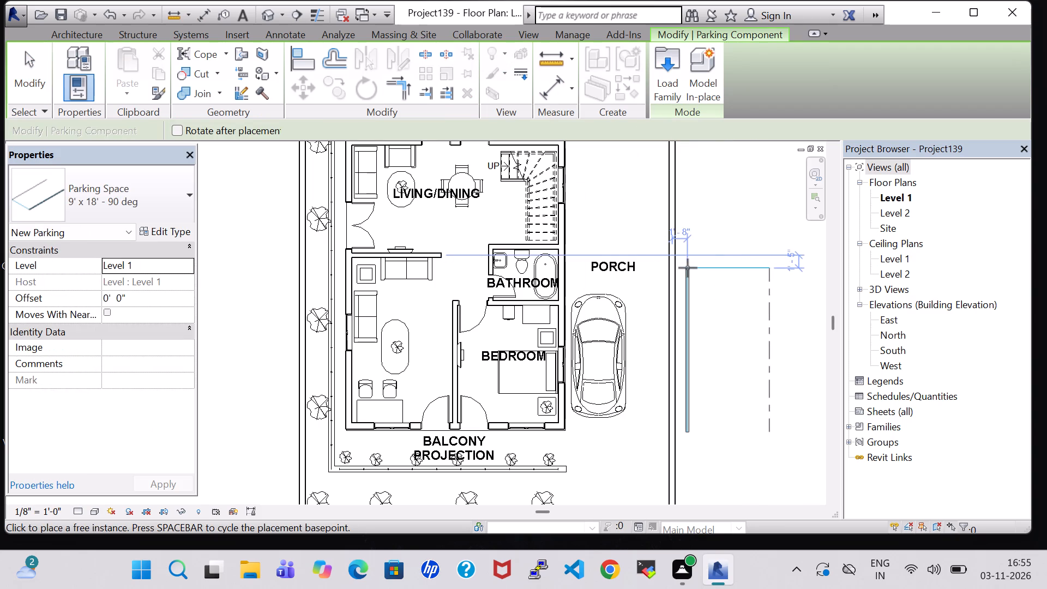
key(space)
key(space)
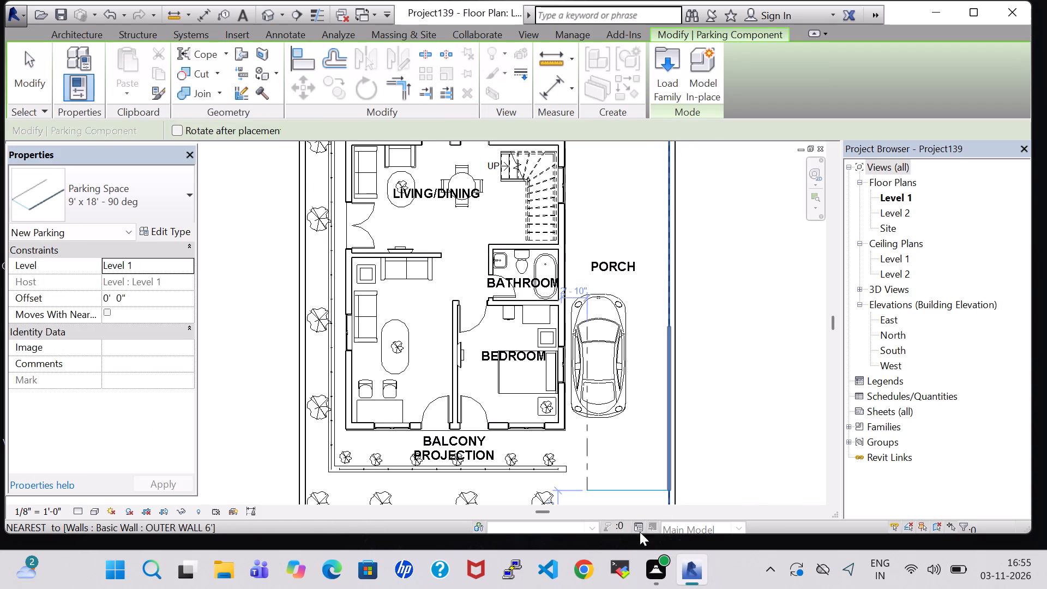
scroll(614, 484, up, 5)
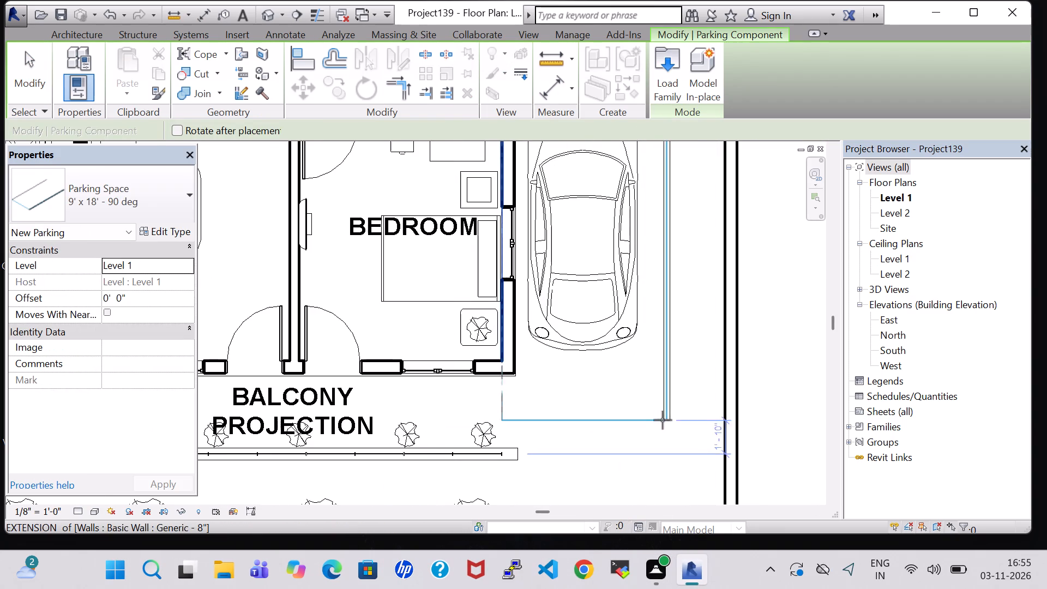
click(689, 393)
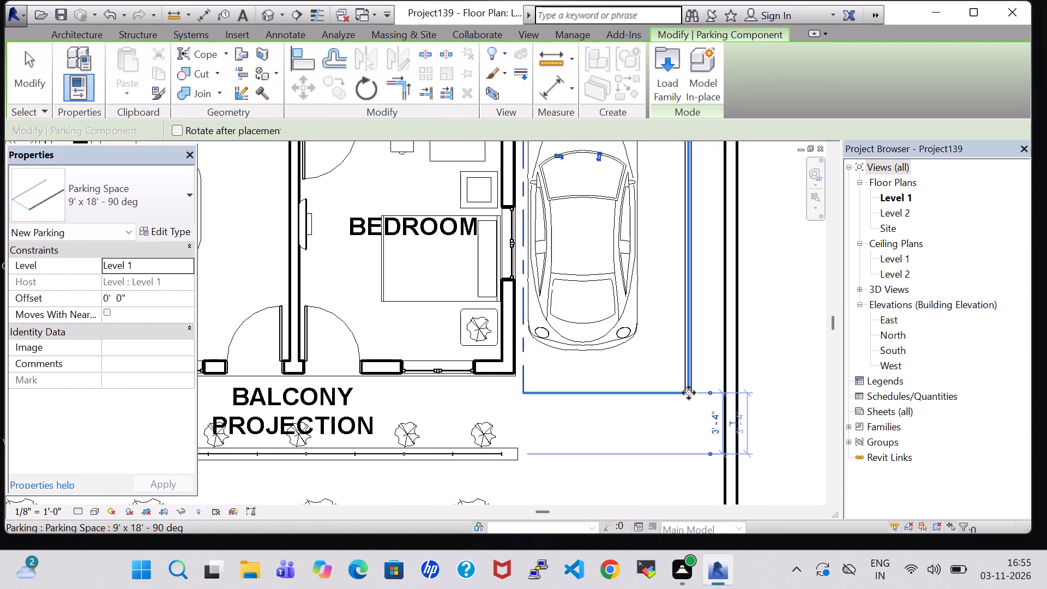
key(Escape)
key(Escape)
Set the parking space type's pl value to 14' and its pw value to 7'.
click(682, 353)
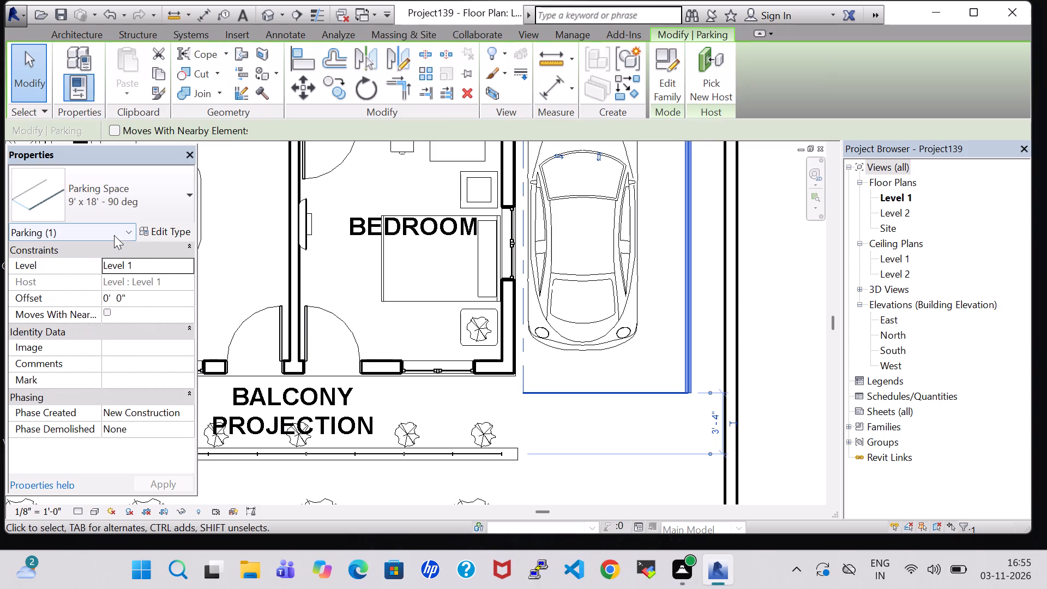
click(153, 239)
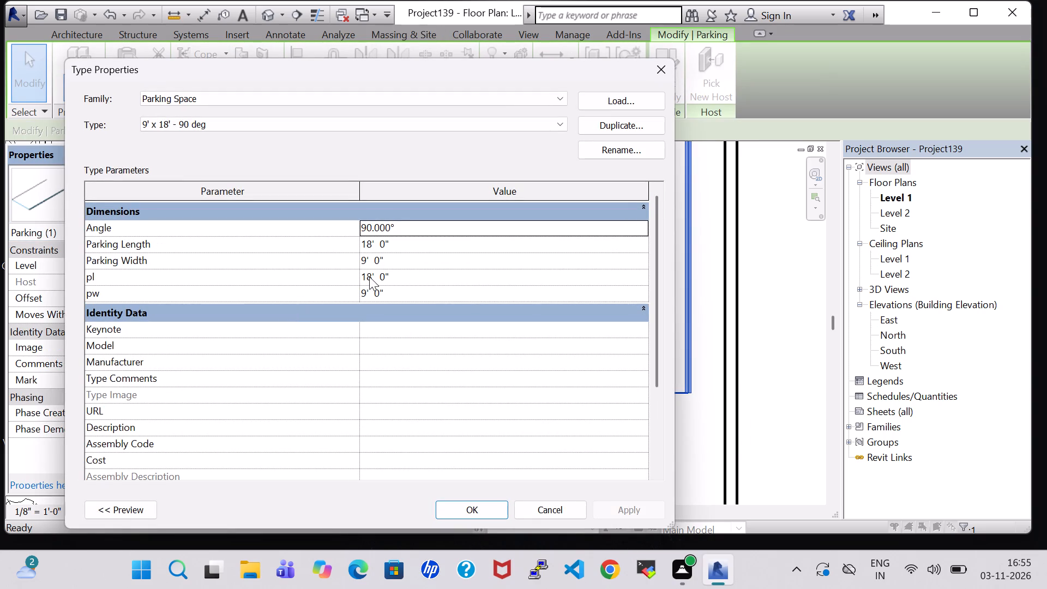
click(372, 277)
click(372, 277)
key(BackSpace)
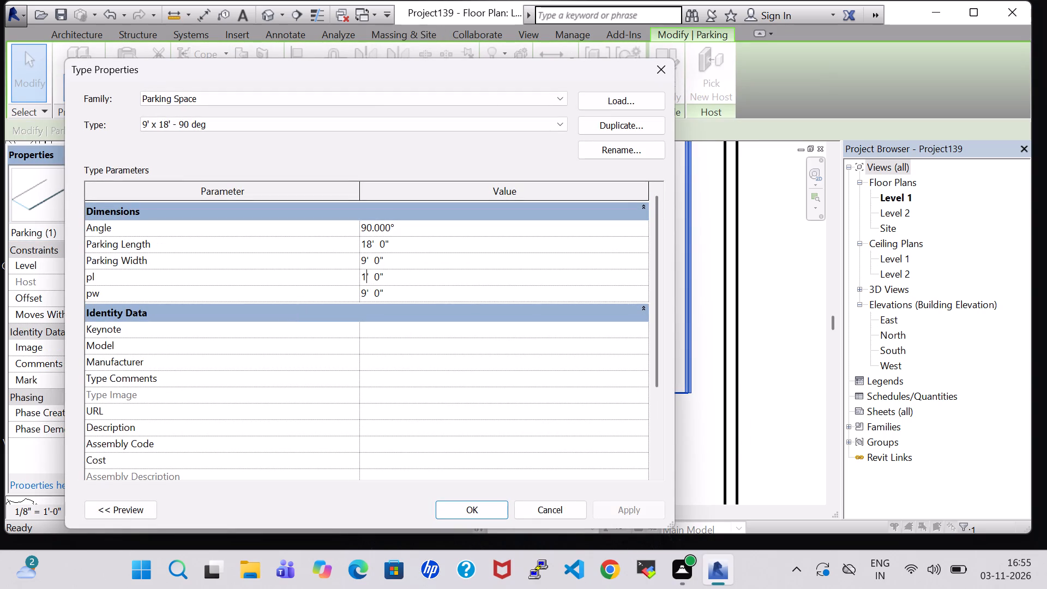
key(BackSpace)
text(14)
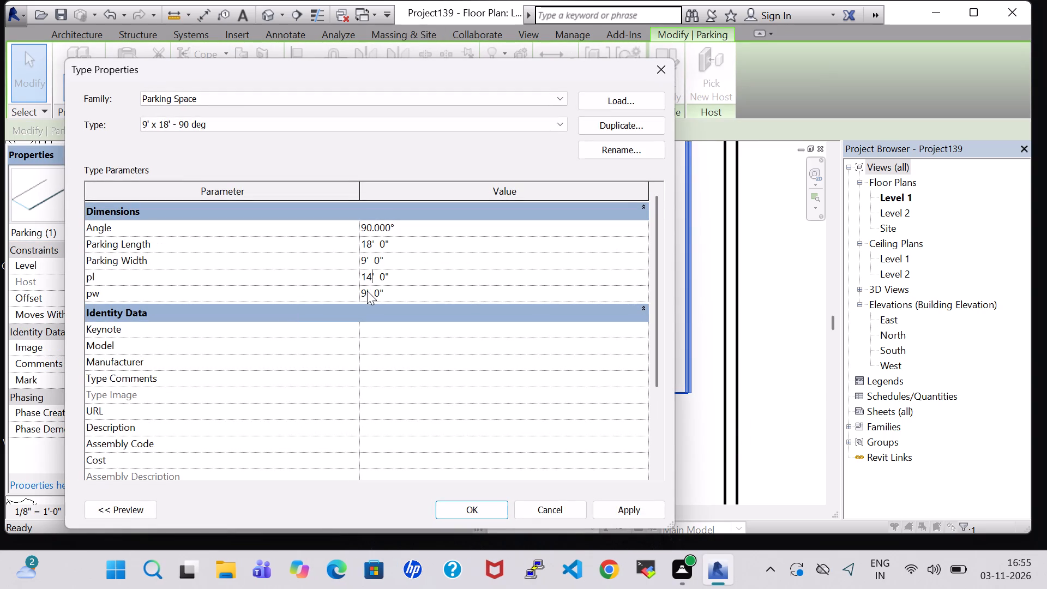
click(366, 291)
click(366, 291)
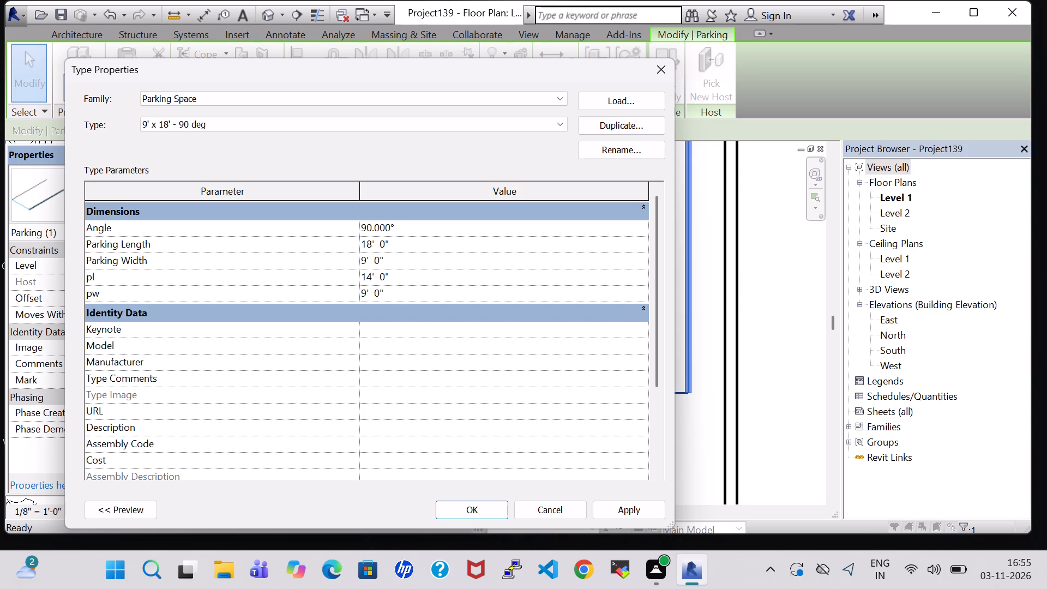
key(BackSpace)
key(7)
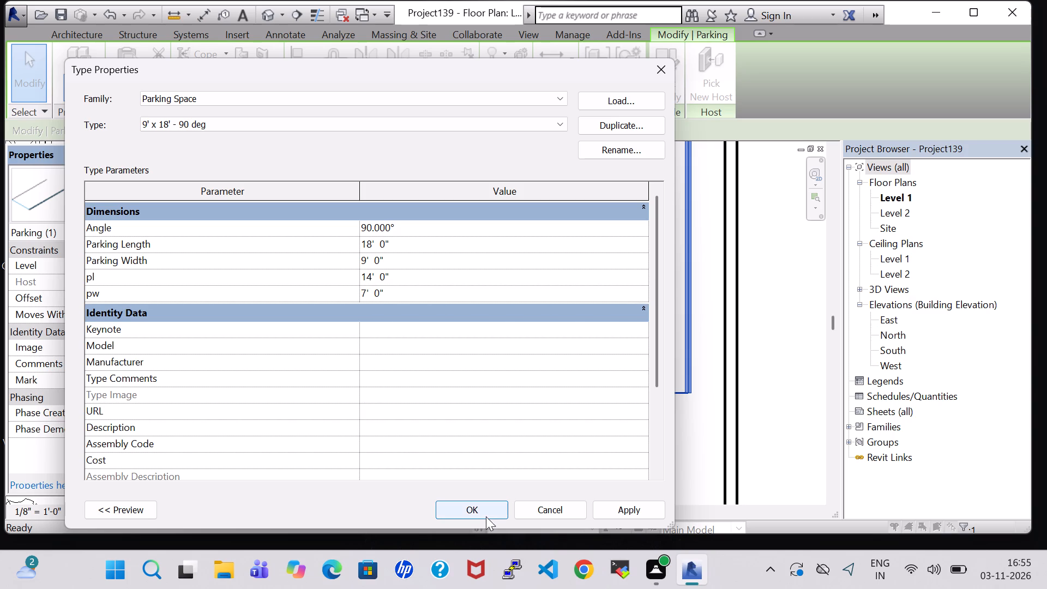
click(484, 515)
Nudge the parking space sideways towards the lower bedroom's outer wall until its side lines frame the car.
key(Left)
key(Left)
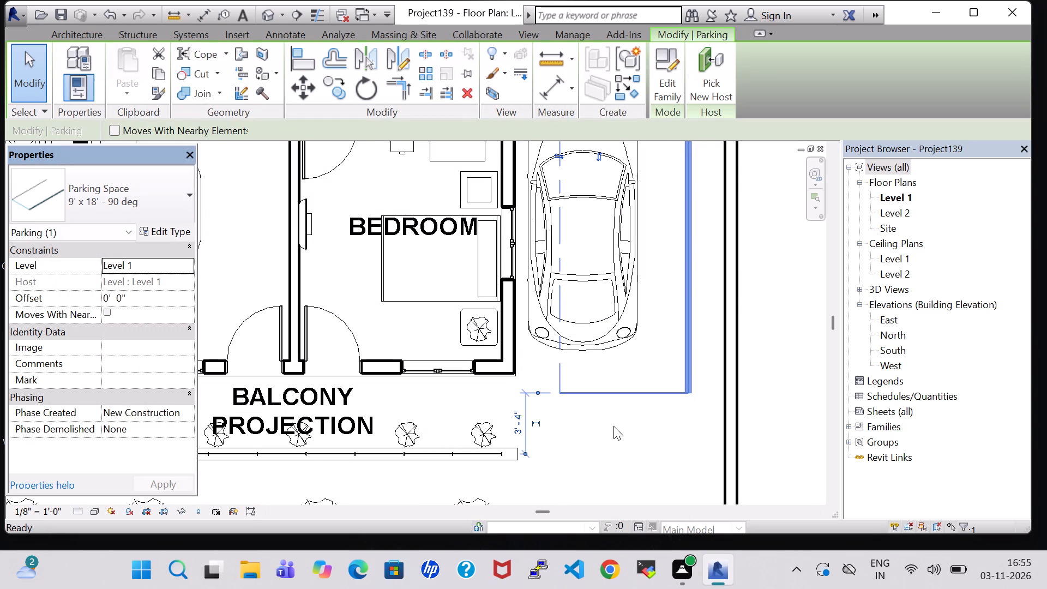
click(648, 409)
click(646, 391)
key(Left)
key(Left)
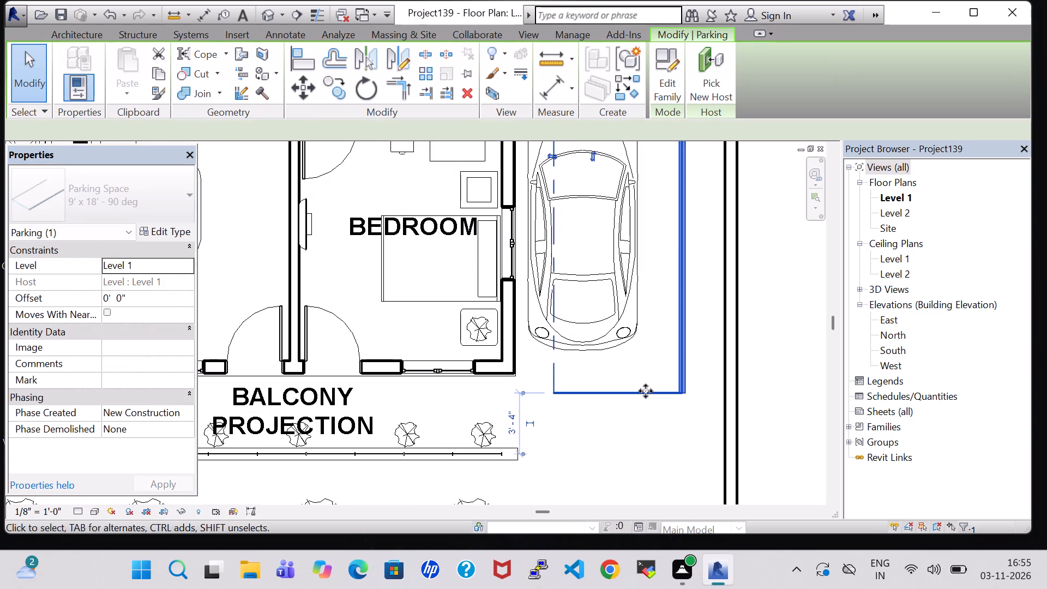
key(Left)
key(Left)
key(Left)
key(Left)
key(Left)
key(Left)
key(Left)
key(Left)
key(Left)
key(Left)
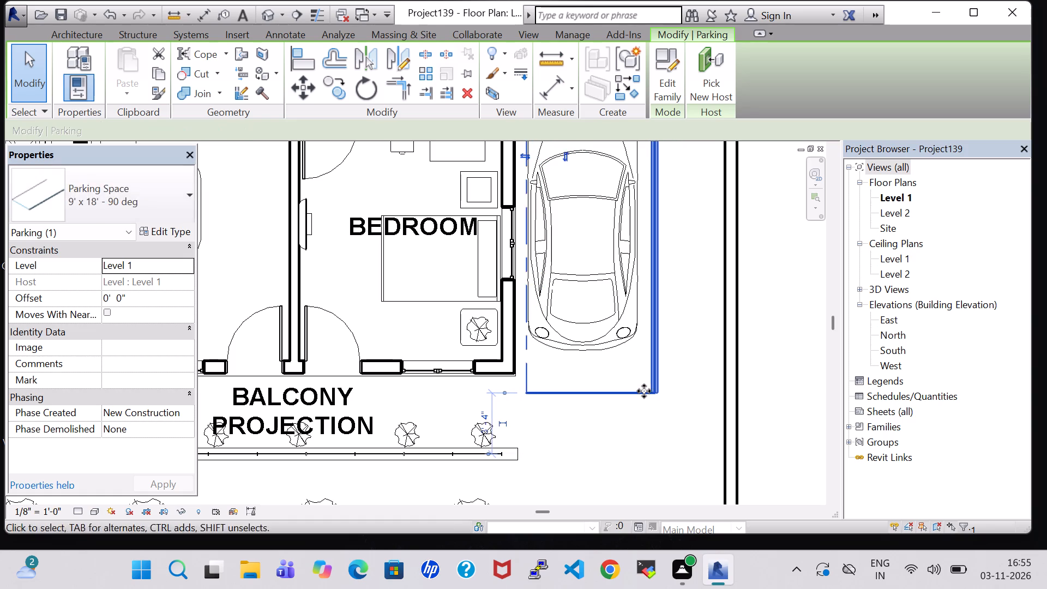
key(Left)
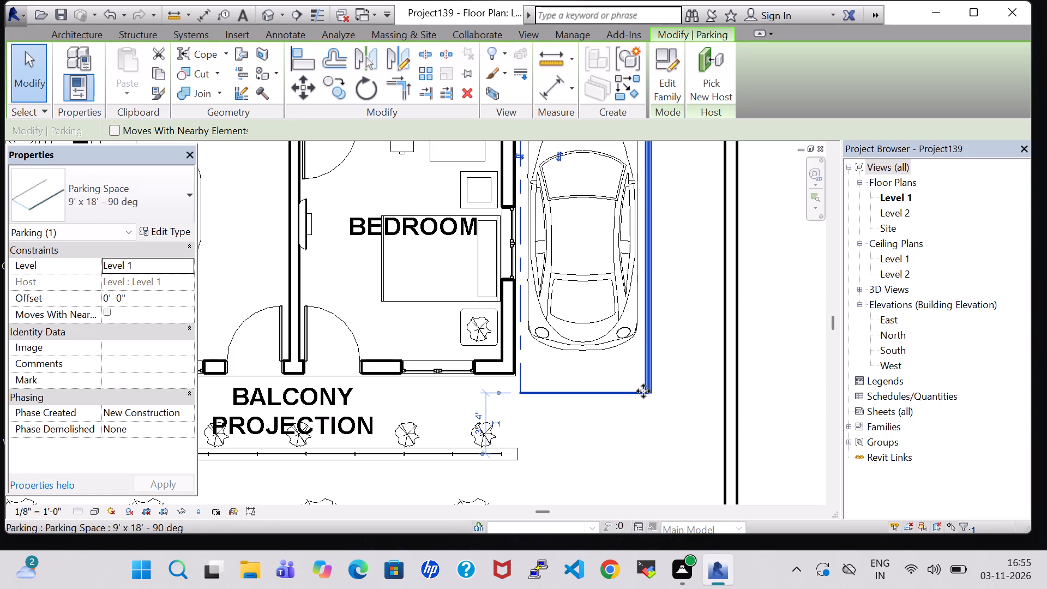
Nudge the parking space up the porch strip until its end line sits just beyond the car's lower end.
key(Up)
key(Up)
key(Up)
key(Up)
key(Up)
key(Up)
key(Up)
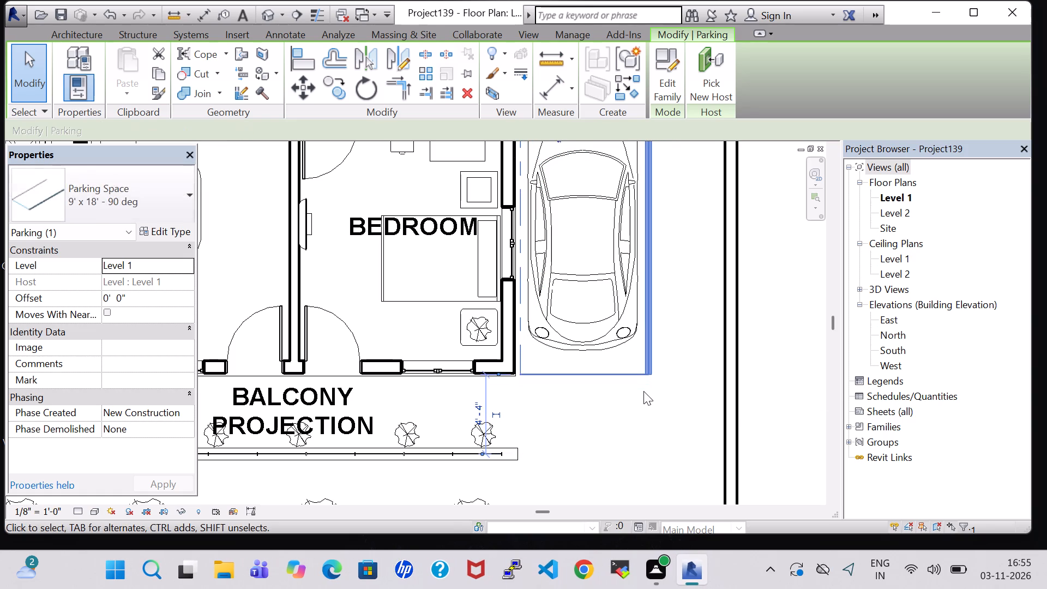
key(Up)
key(Up)
key(Up)
key(Up)
click(680, 197)
Examine how the car and its parking space sit in the porch strip on the Level 1 plan.
middle_drag(676, 199, 672, 339)
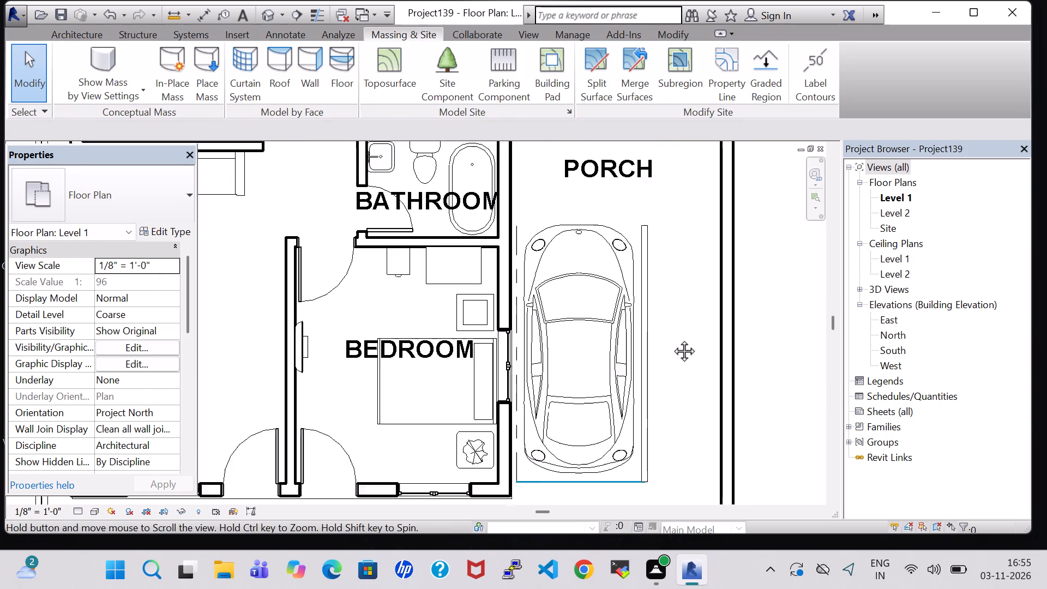
middle_drag(672, 339, 672, 350)
scroll(671, 347, down, 4)
middle_drag(670, 345, 644, 273)
scroll(641, 269, down, 2)
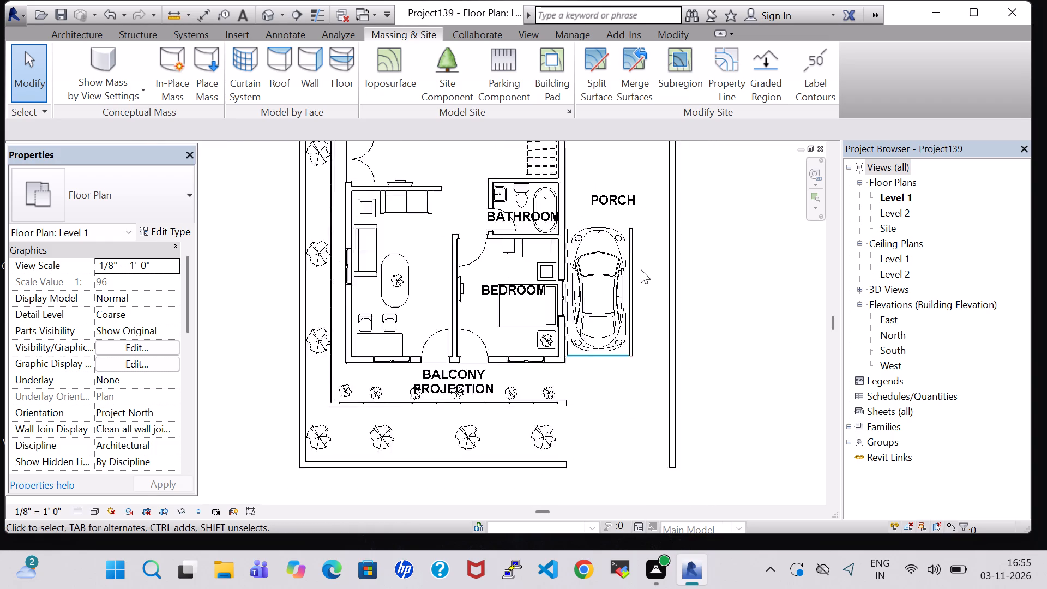
middle_drag(641, 269, 591, 392)
click(663, 295)
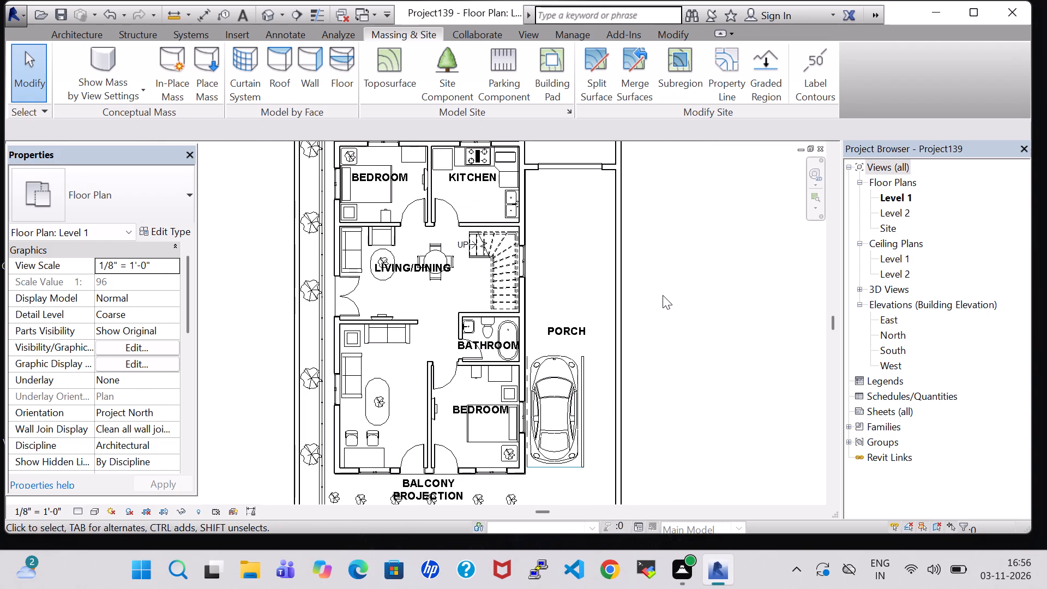
scroll(657, 292, up, 4)
middle_drag(647, 320, 647, 311)
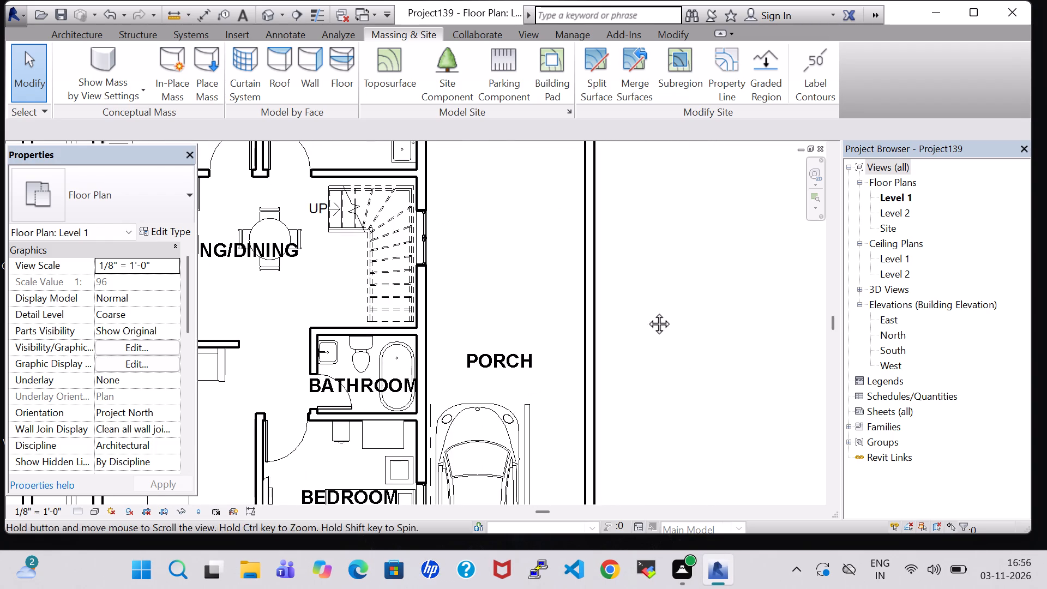
middle_drag(647, 311, 760, 127)
scroll(685, 267, down, 1)
scroll(635, 277, down, 2)
middle_drag(656, 294, 658, 195)
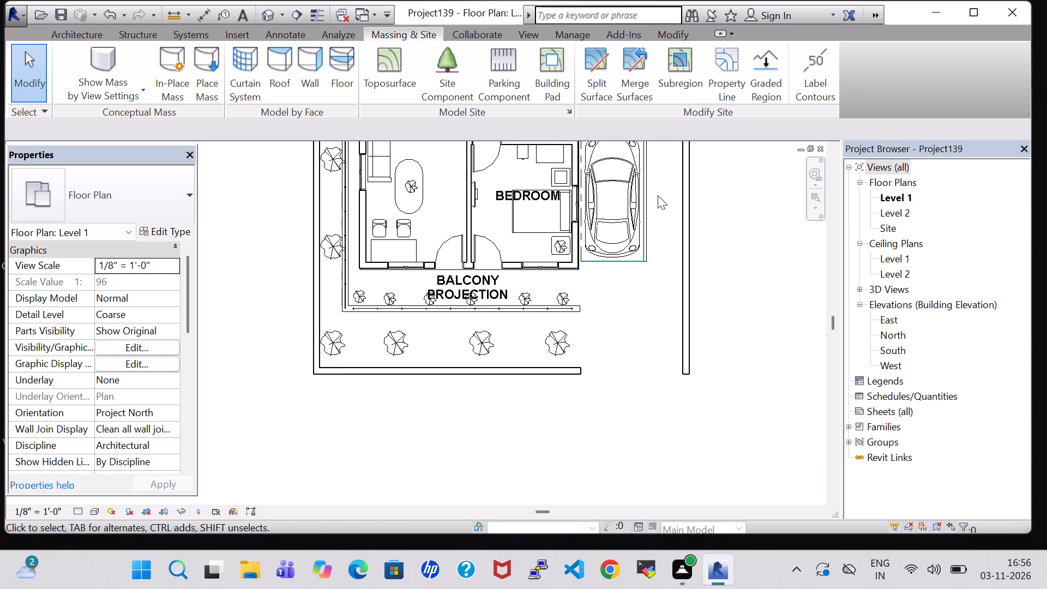
middle_drag(659, 199, 585, 322)
scroll(679, 267, down, 2)
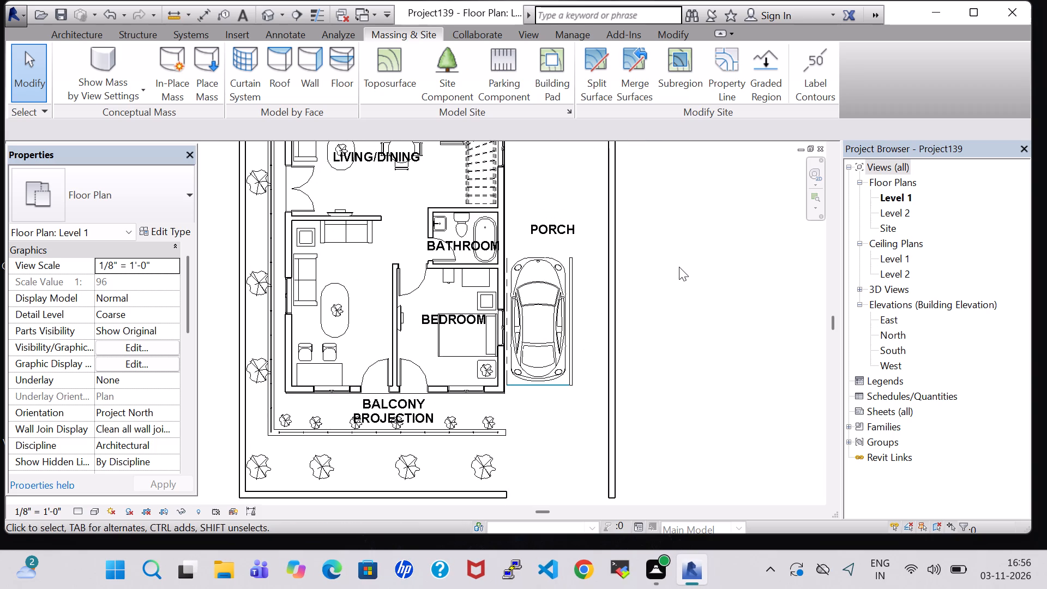
scroll(679, 267, down, 3)
middle_drag(683, 262, 673, 285)
scroll(673, 285, up, 1)
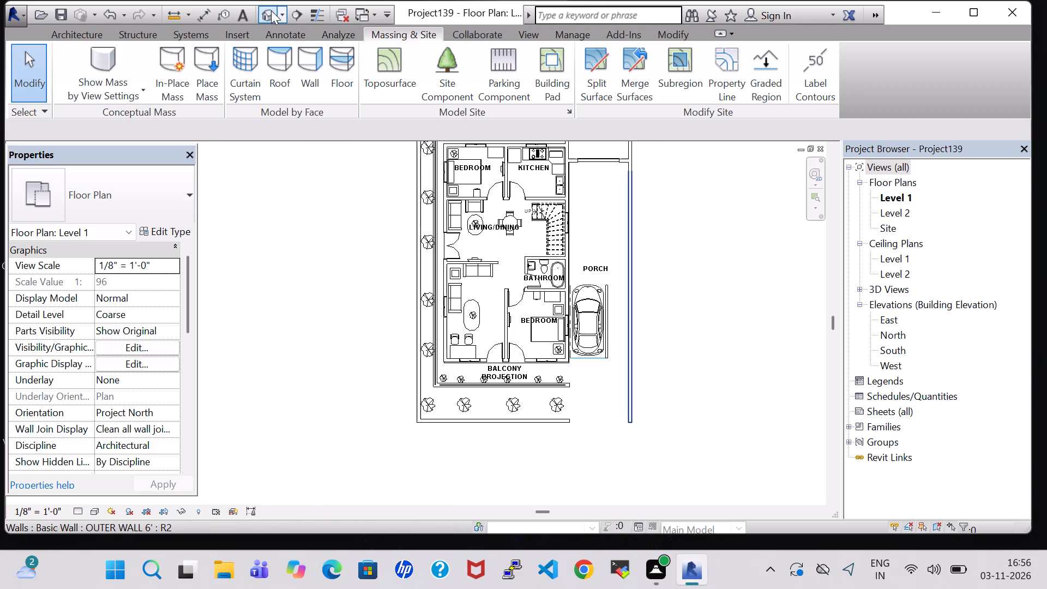
Inspect the parked car and its parking space in the 3D view, from the front and from above.
click(270, 10)
scroll(539, 244, down, 2)
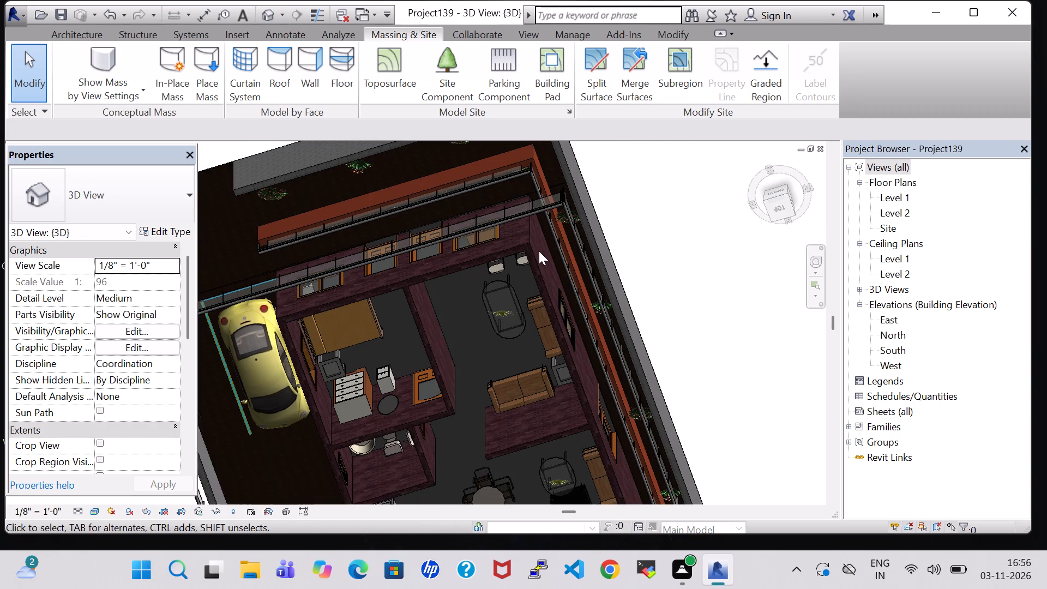
scroll(539, 251, down, 4)
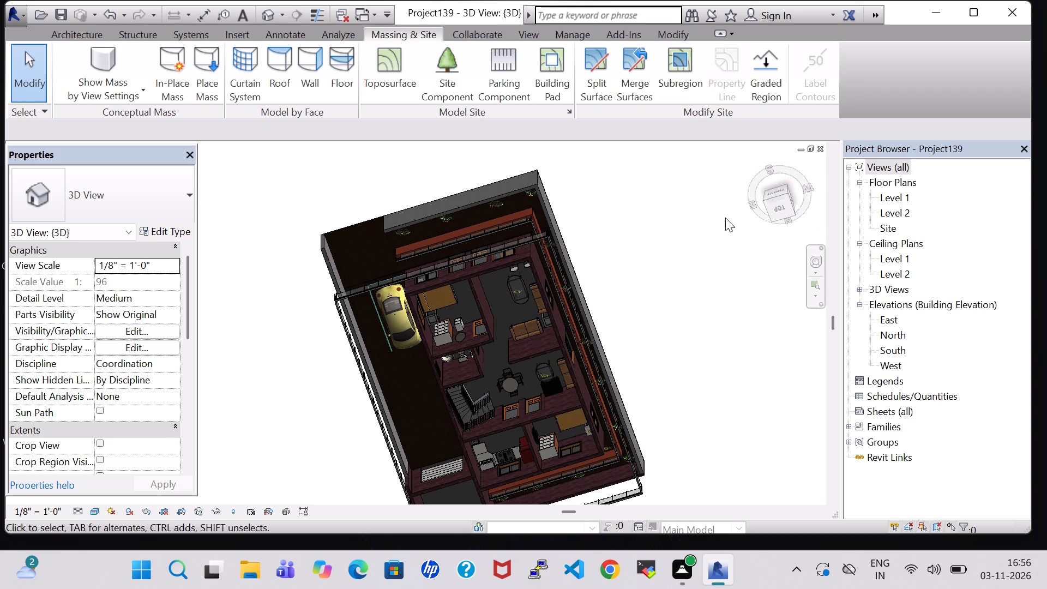
click(765, 169)
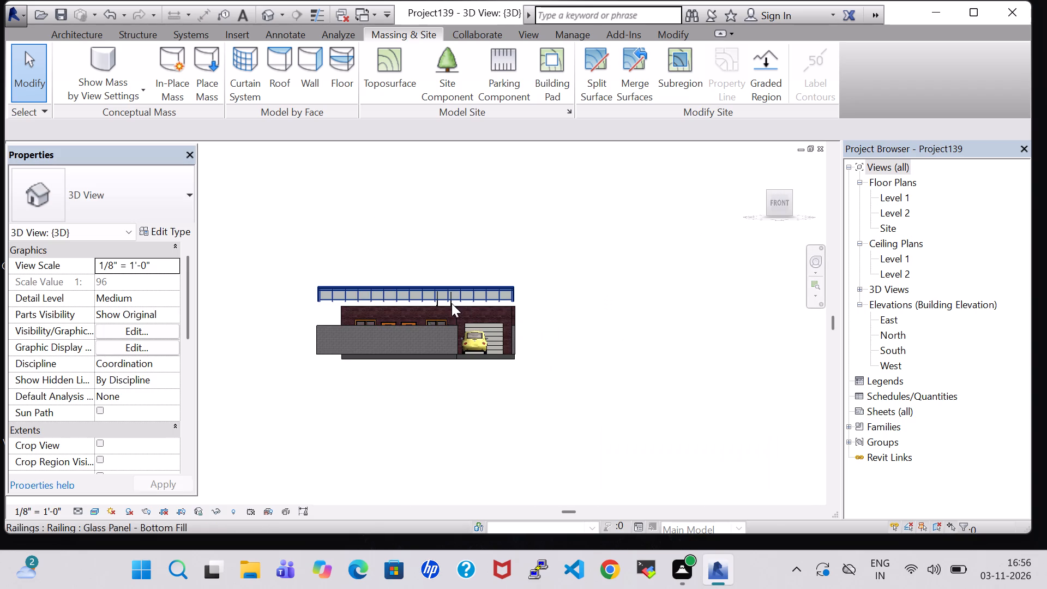
scroll(452, 303, up, 5)
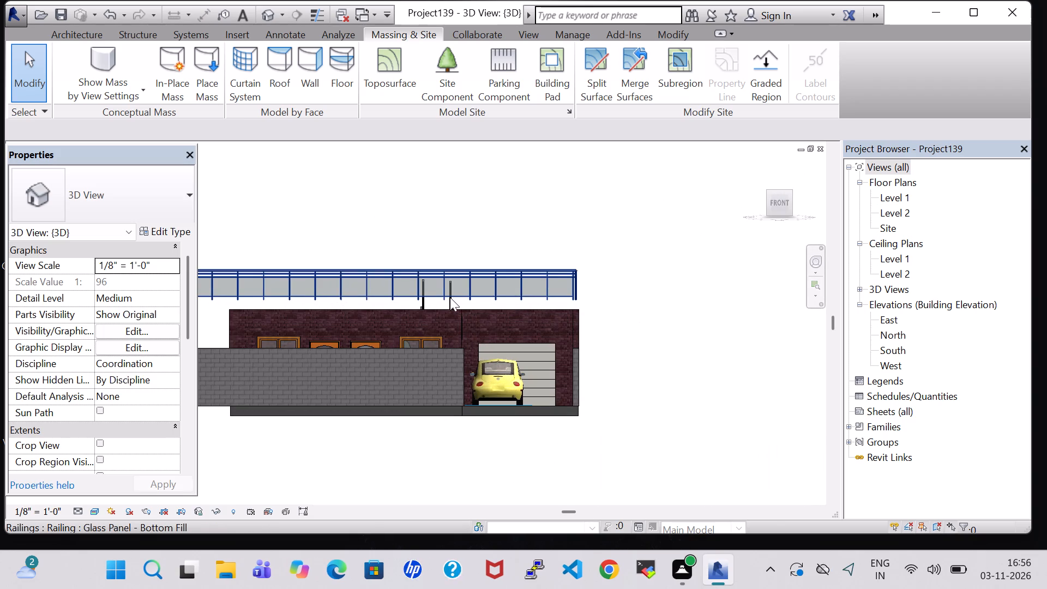
middle_drag(435, 216, 440, 364)
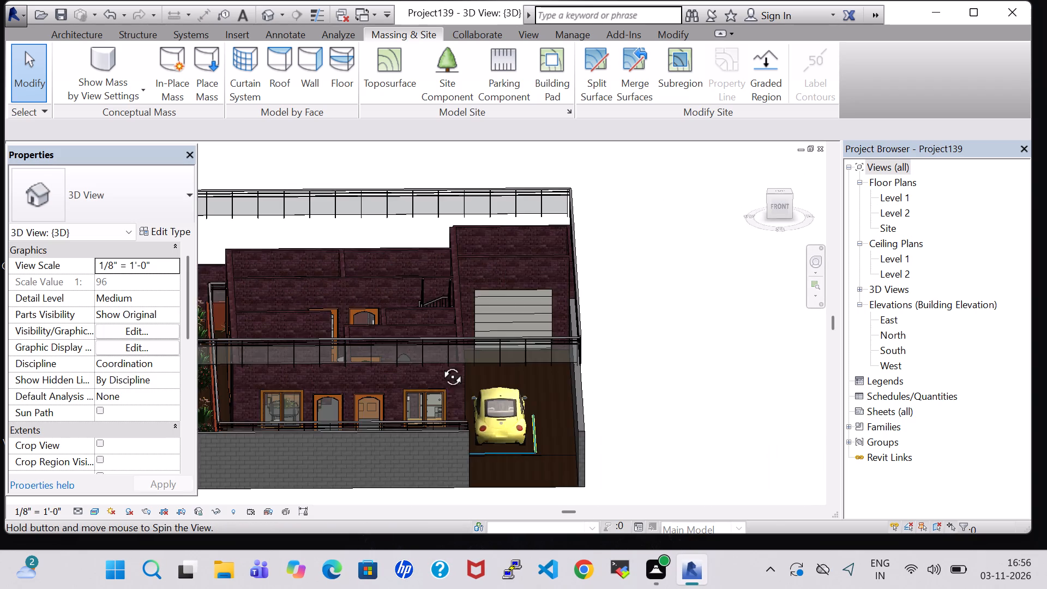
middle_drag(440, 364, 440, 382)
middle_drag(467, 327, 490, 209)
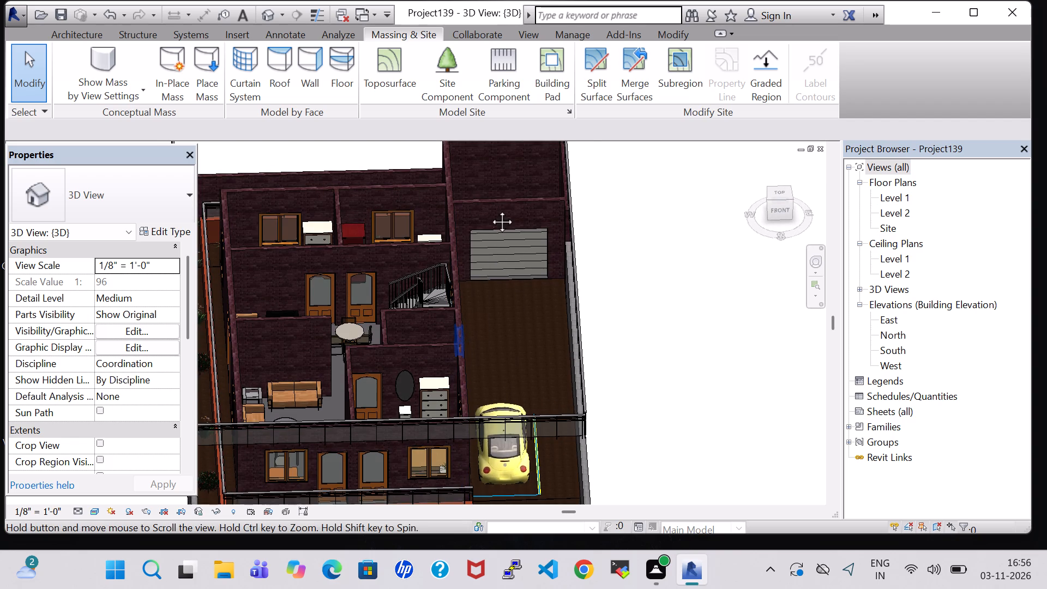
middle_drag(490, 209, 490, 209)
middle_drag(494, 206, 490, 241)
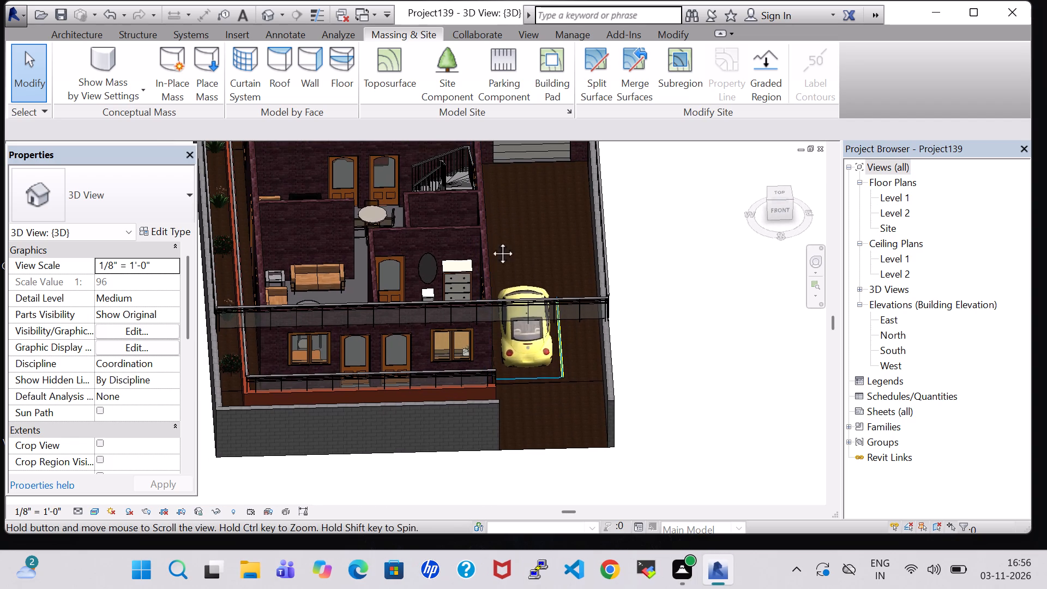
middle_drag(490, 241, 486, 291)
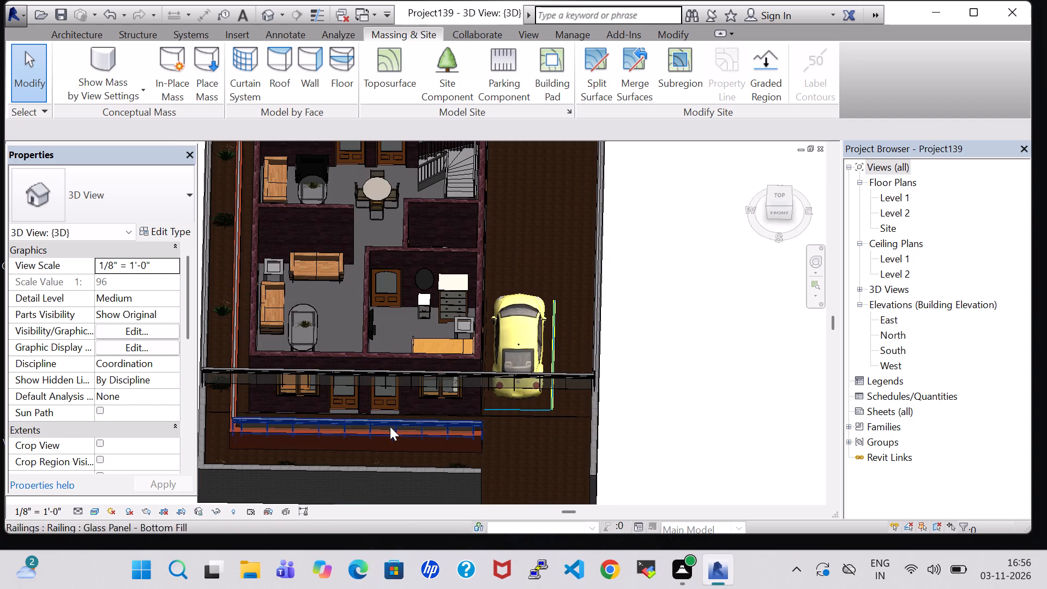
On the Level 1 plan, place a tagged room in the planted strip below the lower balcony projection and name it LAWN.
double_click(901, 197)
scroll(513, 205, down, 2)
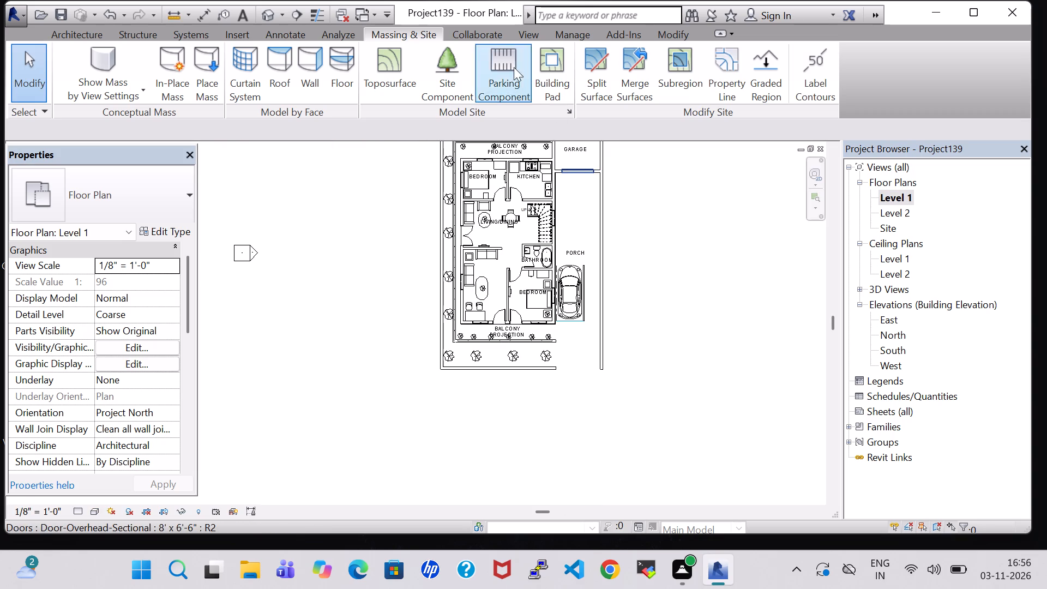
click(62, 38)
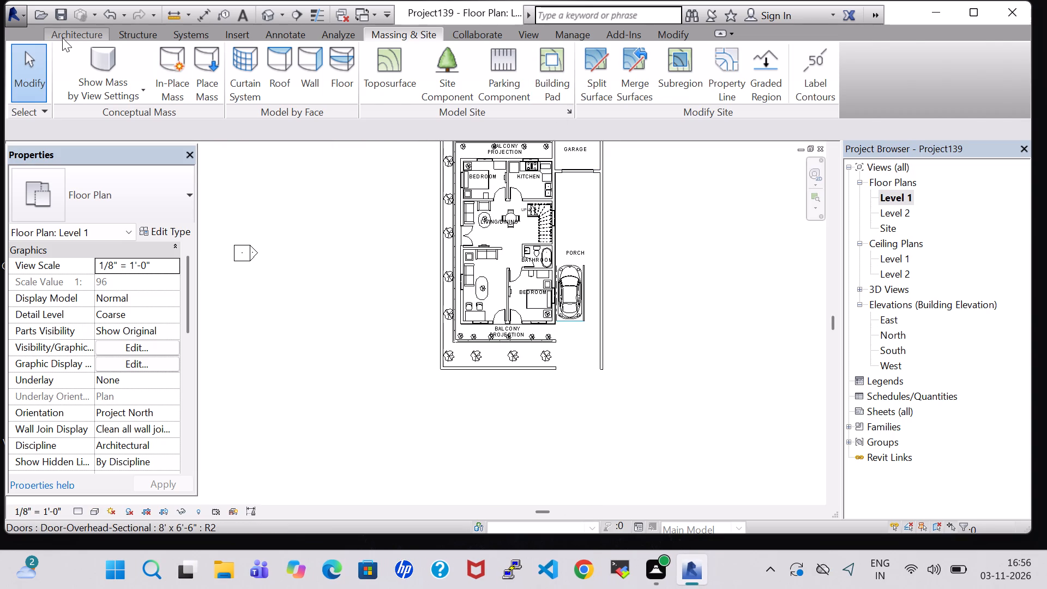
click(554, 56)
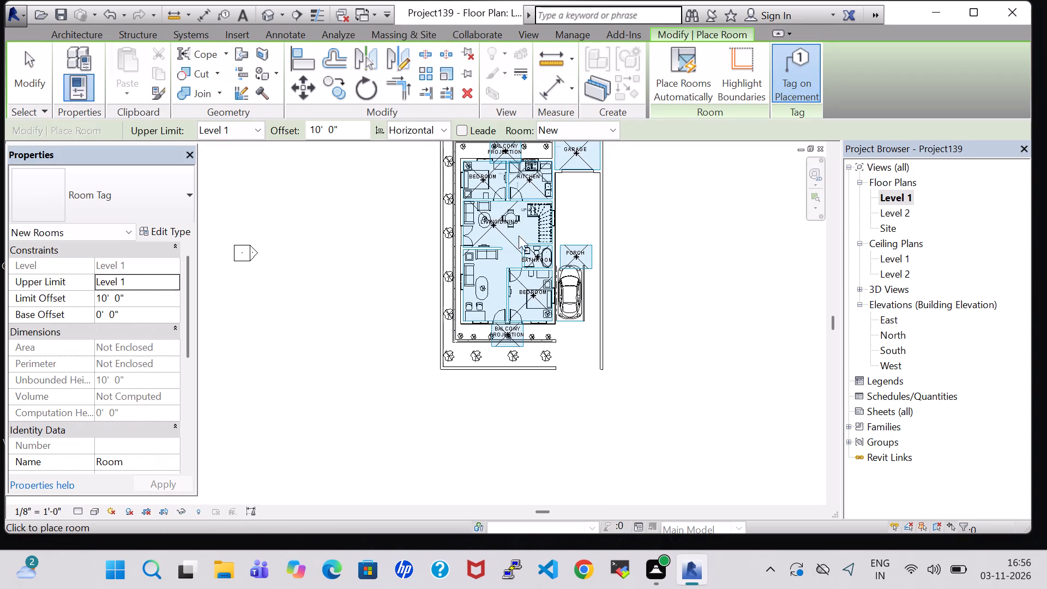
scroll(490, 356, up, 4)
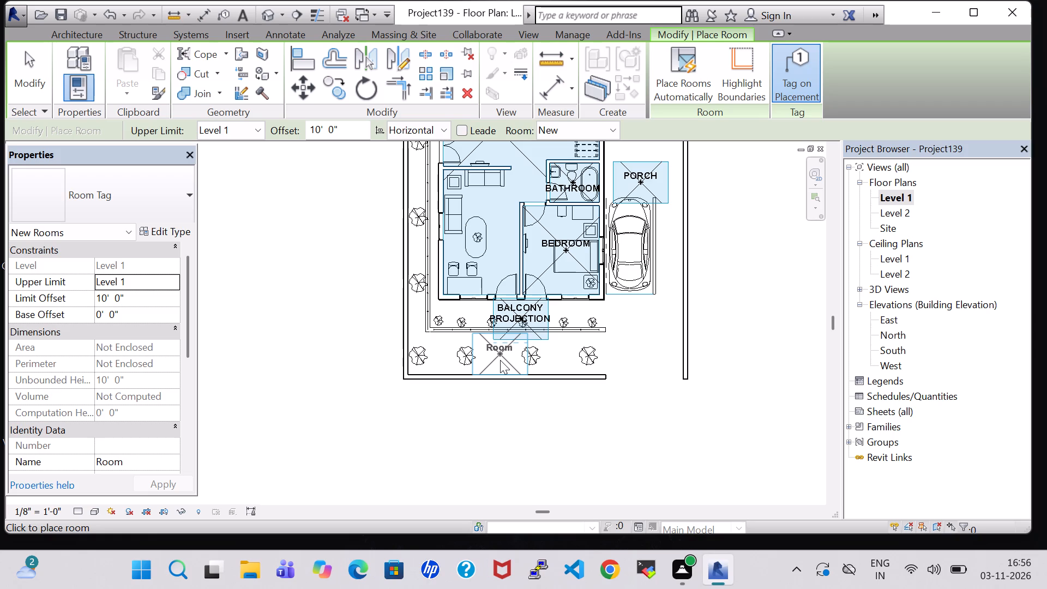
click(500, 360)
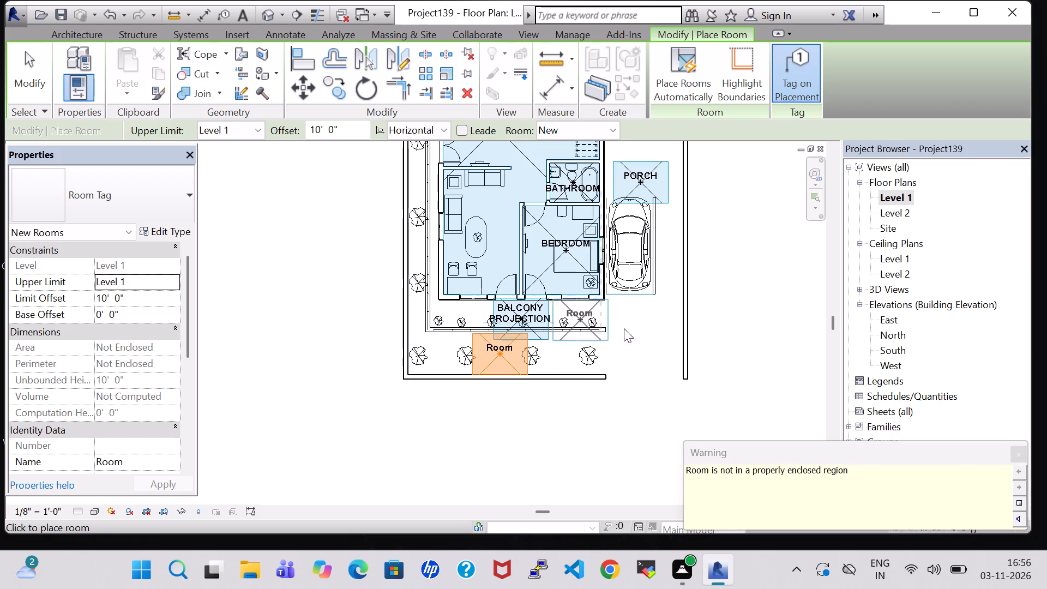
key(Escape)
key(Escape)
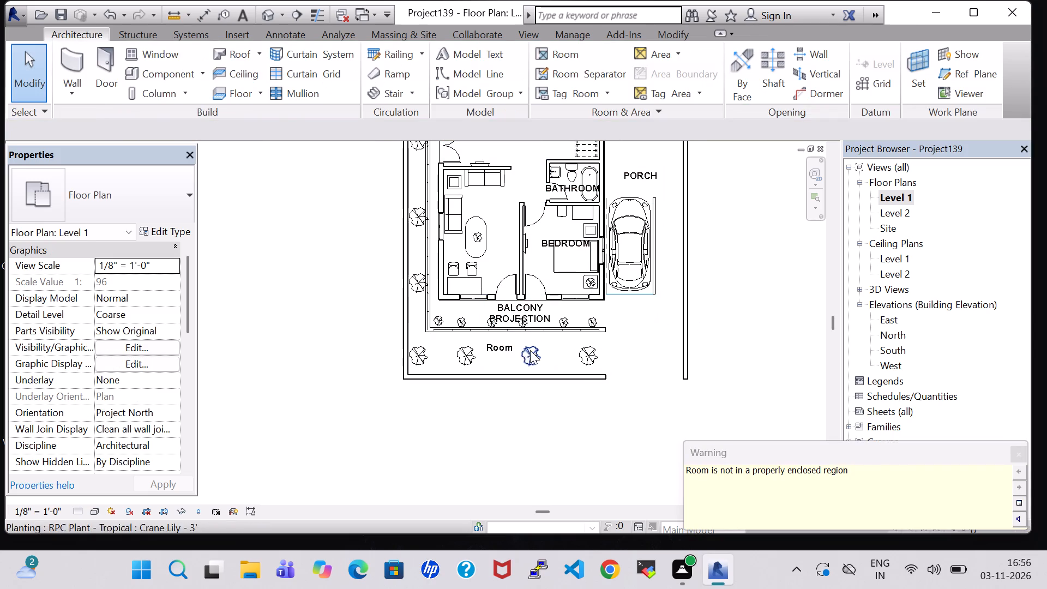
double_click(501, 350)
key(BackSpace)
text(LAWN)
key(Return)
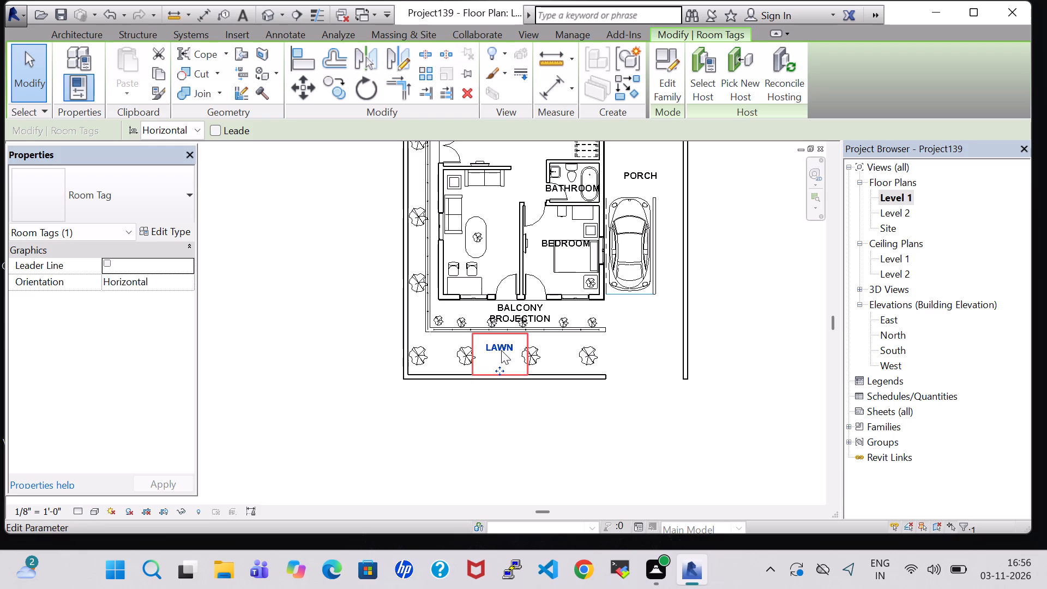
click(533, 416)
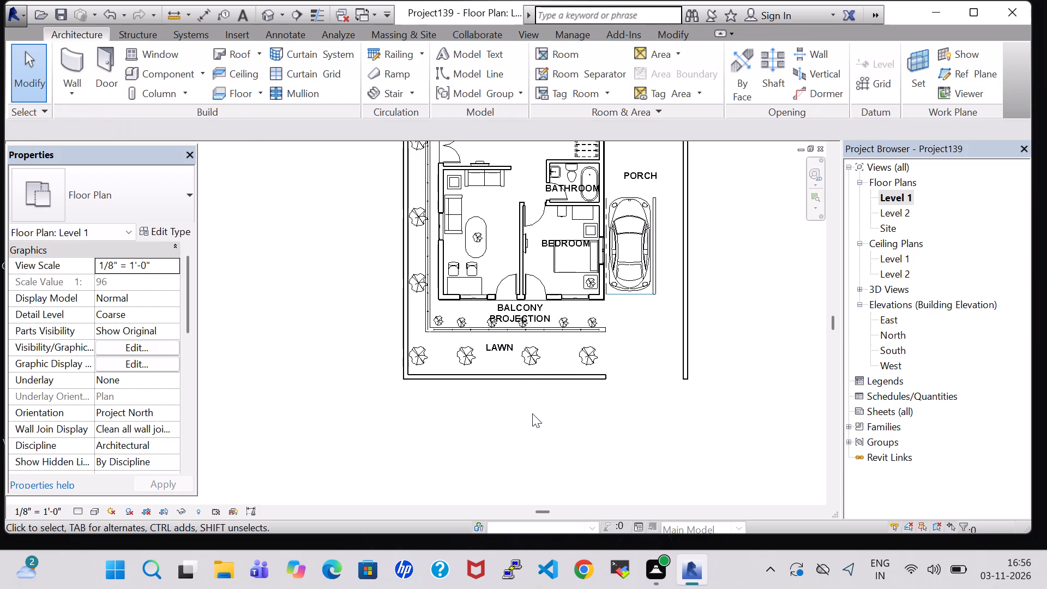
Review the room labels and layout across the whole Level 1 plan, from the lawn to the garage.
scroll(515, 366, up, 1)
middle_drag(515, 366, 514, 414)
middle_drag(420, 191, 426, 330)
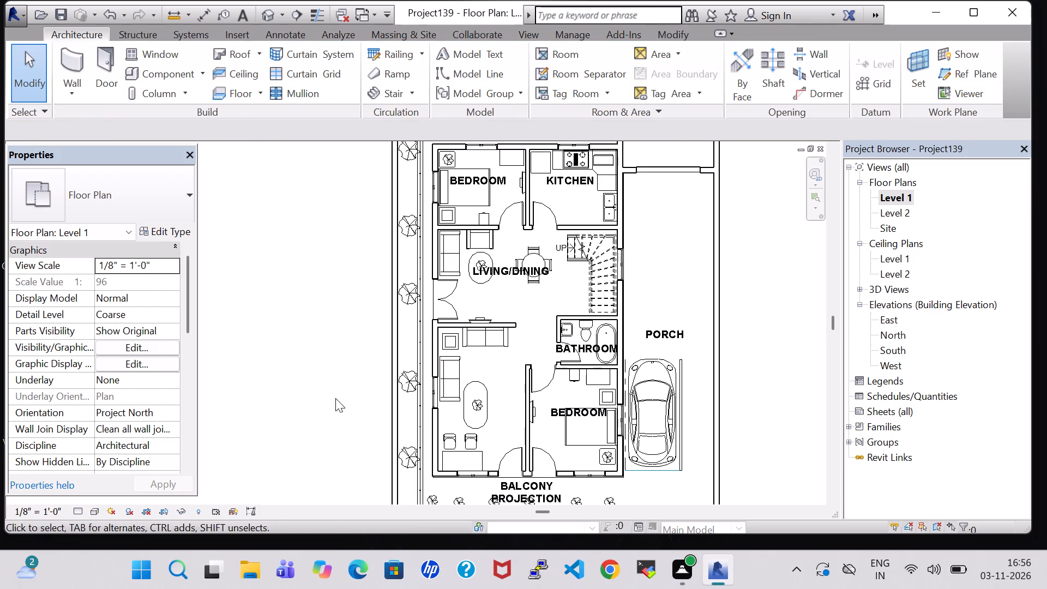
scroll(454, 172, up, 1)
middle_drag(446, 197, 440, 227)
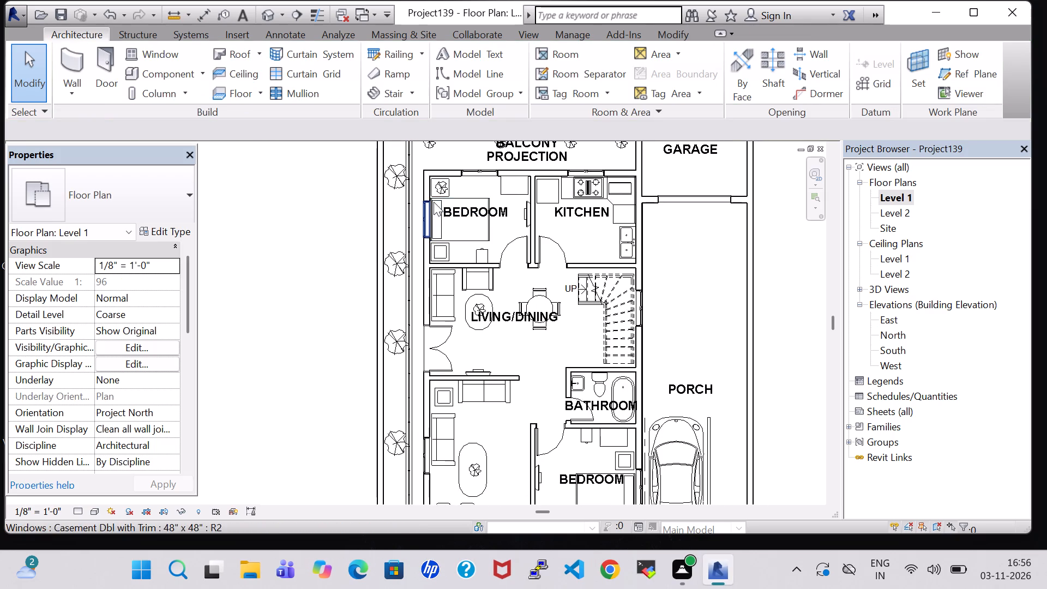
middle_drag(458, 164, 453, 260)
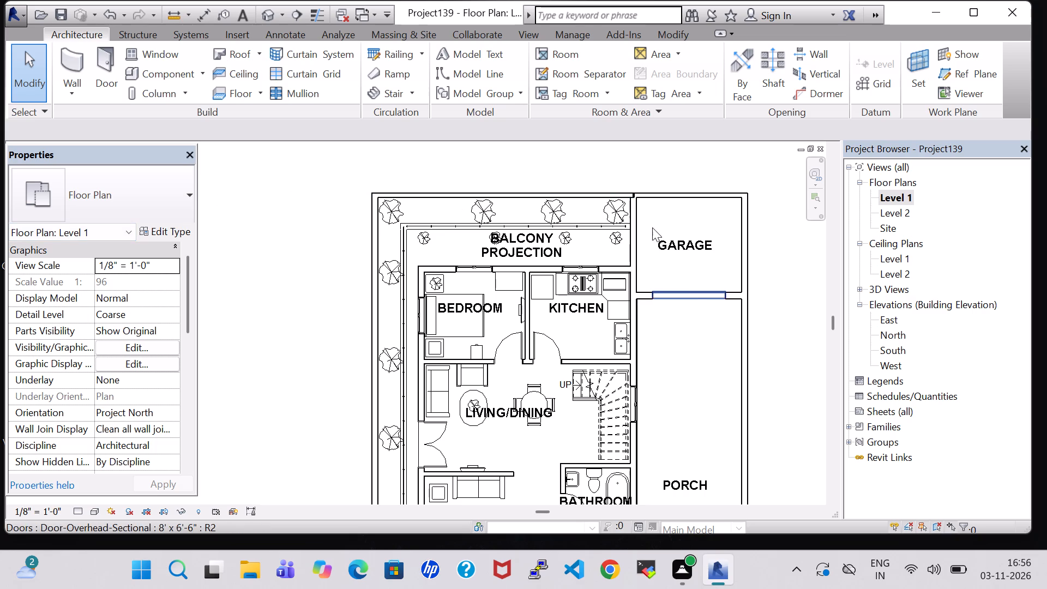
scroll(693, 316, down, 6)
middle_drag(694, 317, 639, 213)
scroll(694, 317, up, 1)
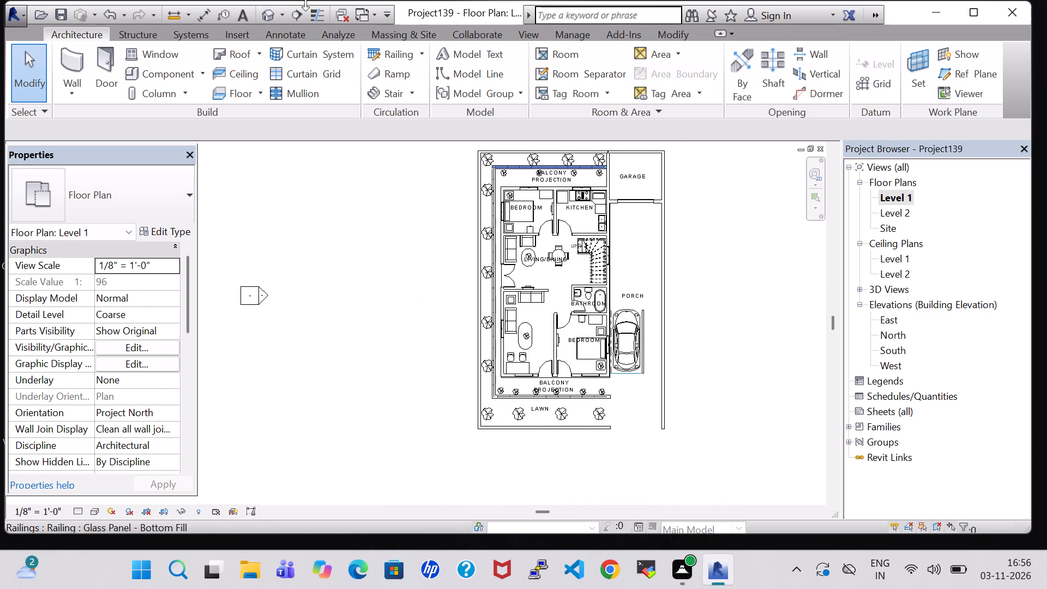
Inspect the furnished rooms and the parked car in the 3D view, orbiting to look straight down.
click(271, 17)
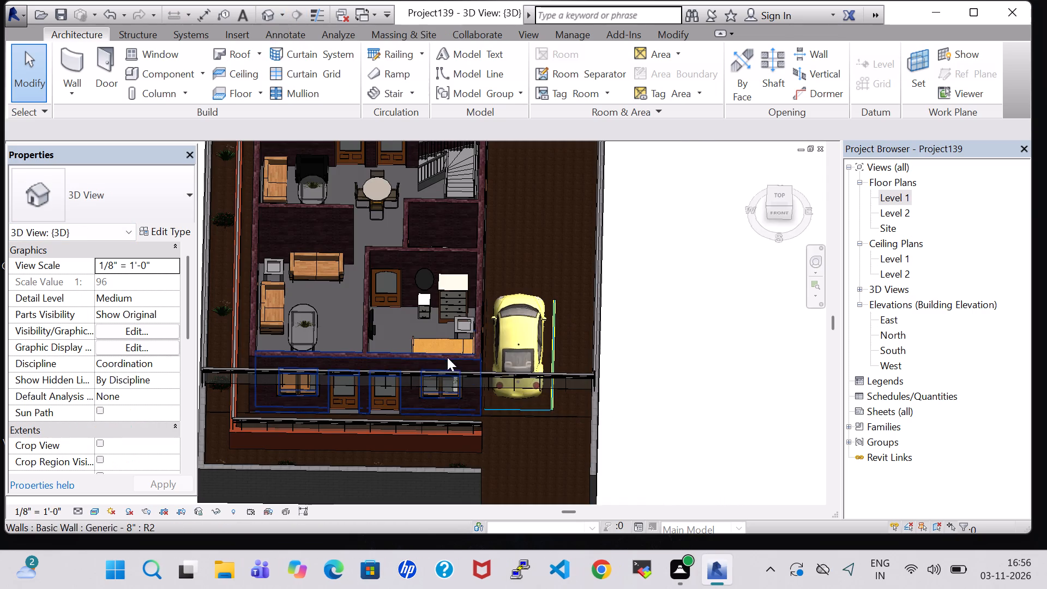
middle_drag(525, 258, 511, 318)
shift+scroll(518, 274, up, 1)
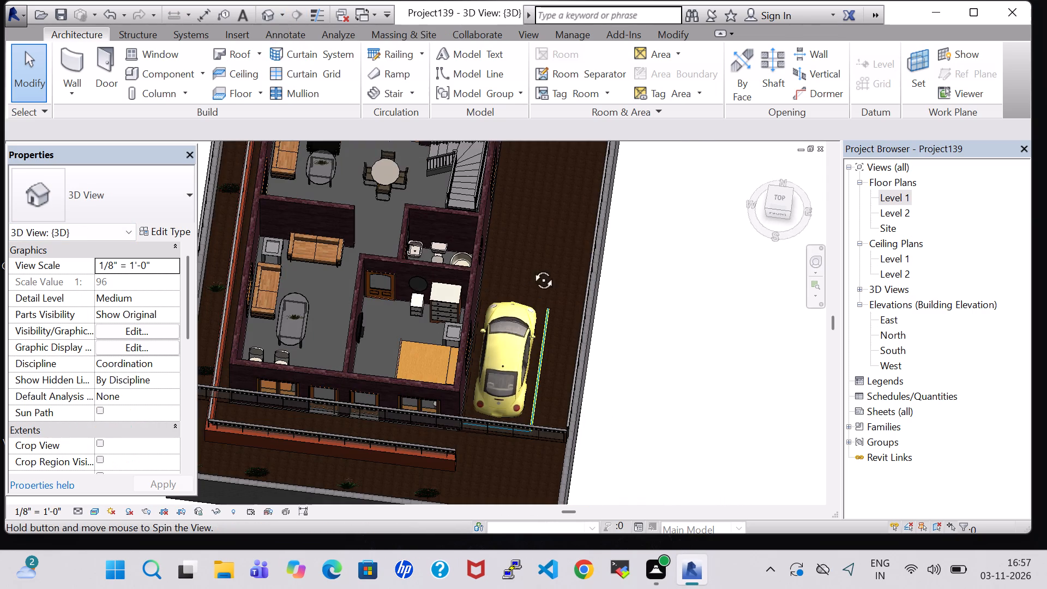
shift+middle_drag(525, 225, 521, 291)
middle_drag(508, 274, 537, 275)
scroll(510, 273, up, 1)
middle_drag(484, 249, 520, 262)
middle_drag(516, 261, 497, 273)
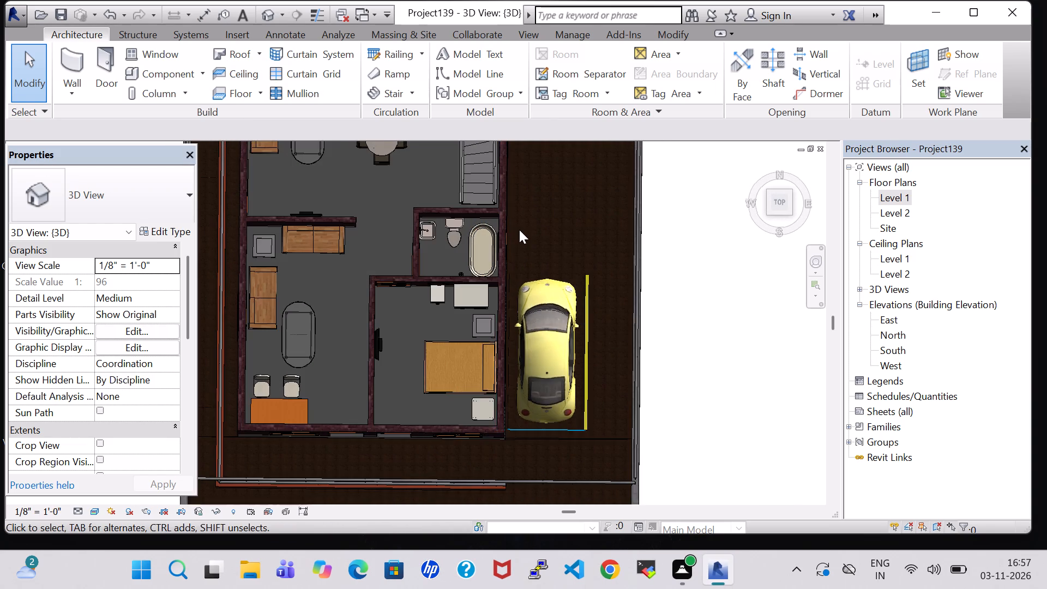
Return to the Level 1 plan and load the Door-Exterior-Double family from the Commercial door library.
scroll(519, 230, down, 2)
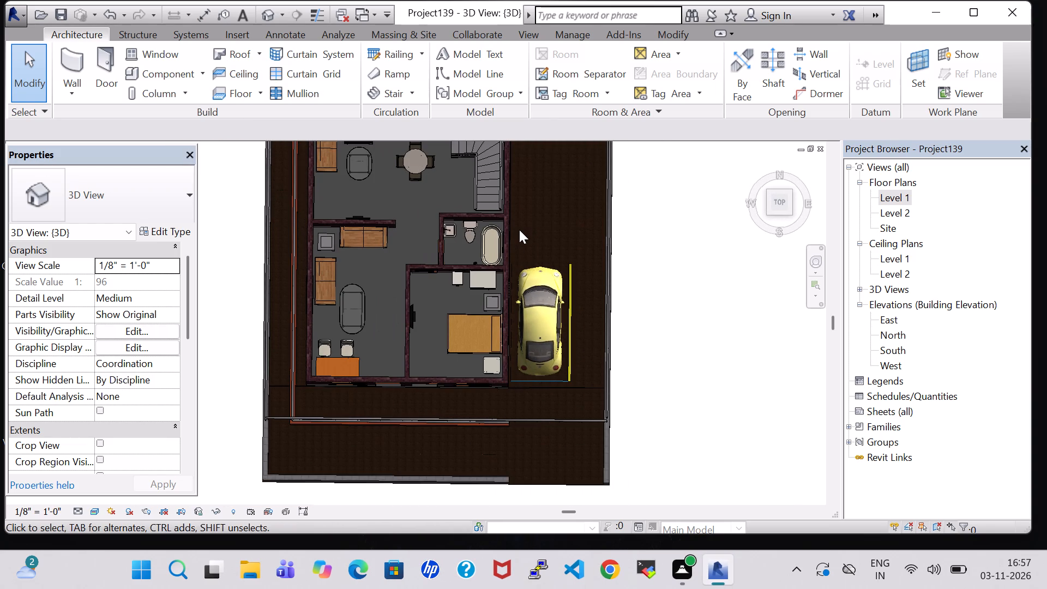
double_click(892, 199)
click(113, 52)
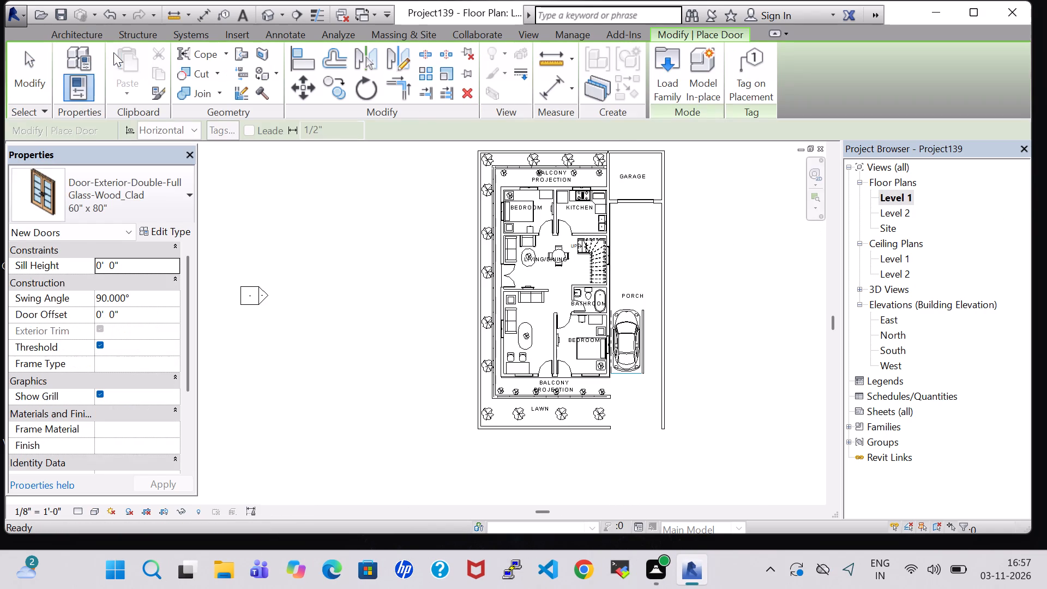
click(656, 75)
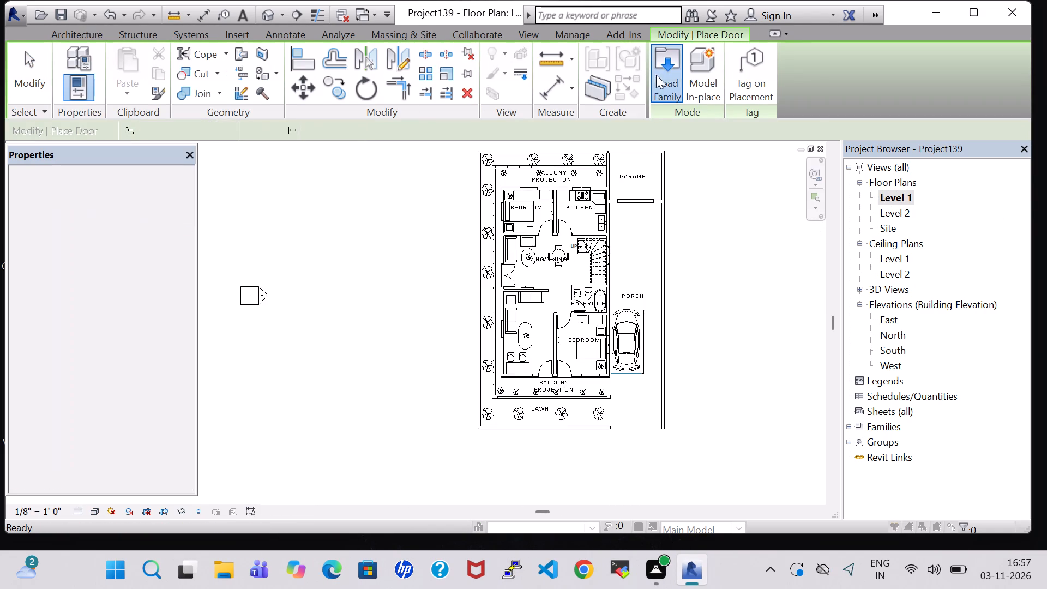
double_click(612, 282)
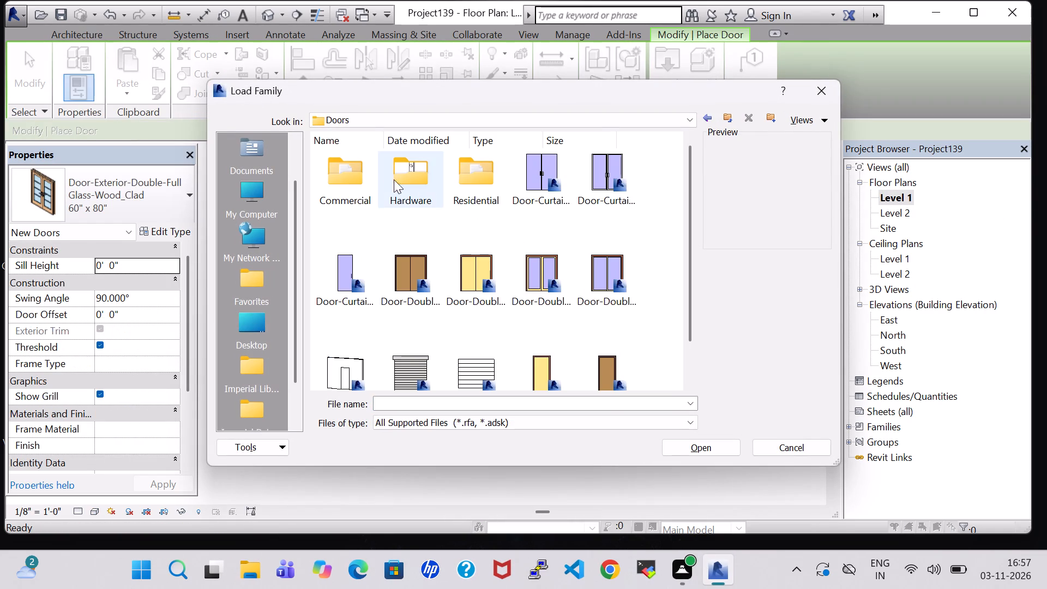
double_click(374, 178)
click(349, 173)
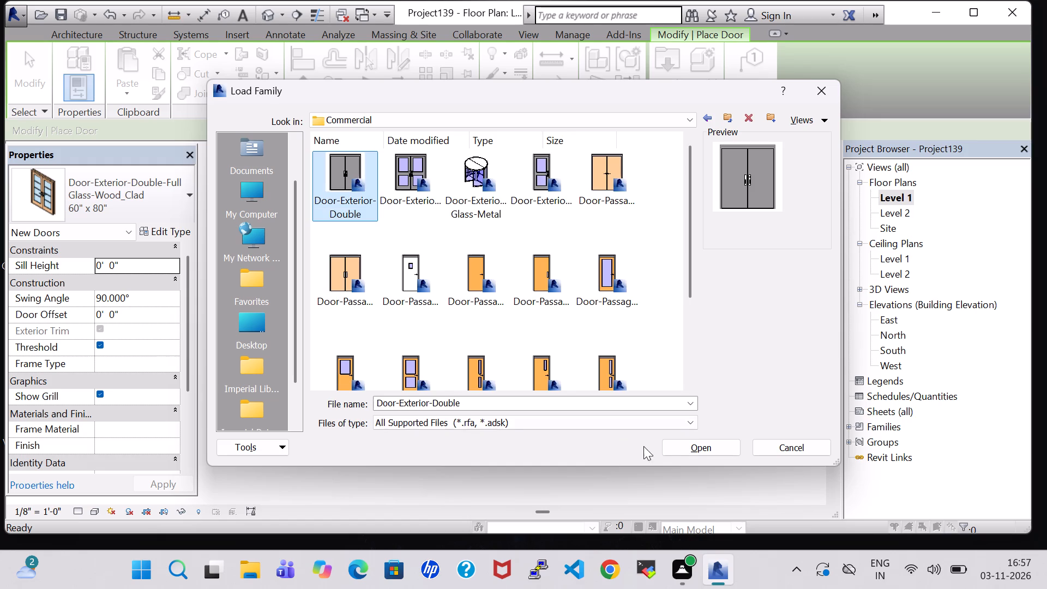
click(671, 454)
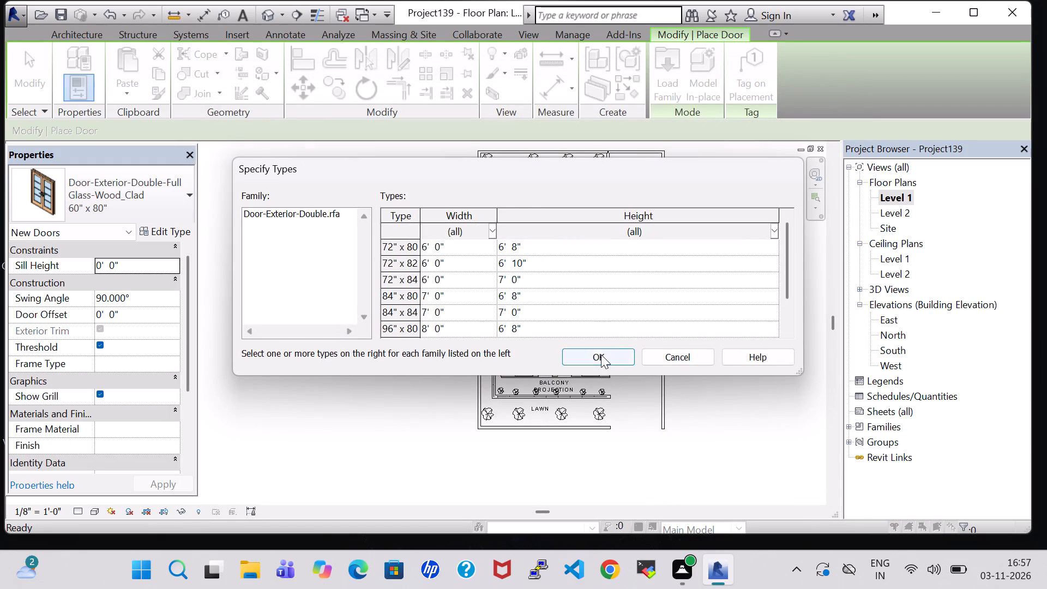
click(601, 354)
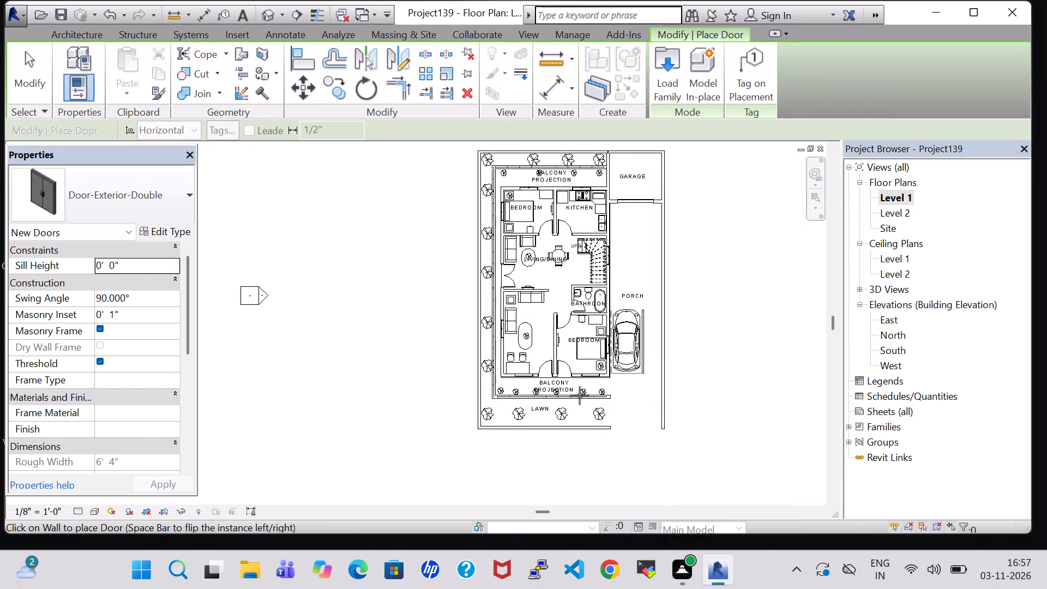
scroll(628, 436, up, 1)
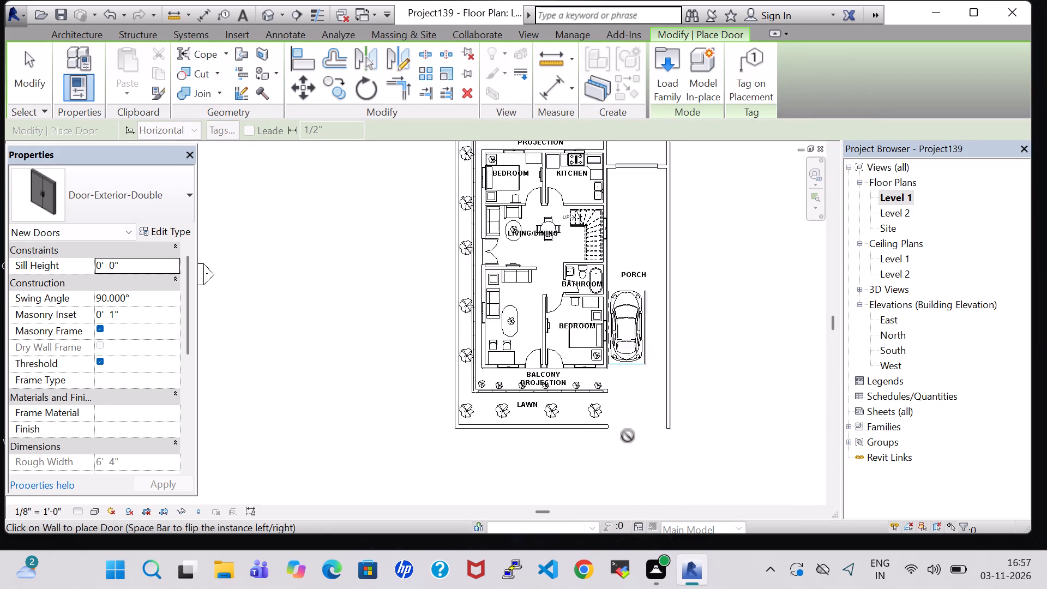
scroll(628, 436, up, 5)
key(Escape)
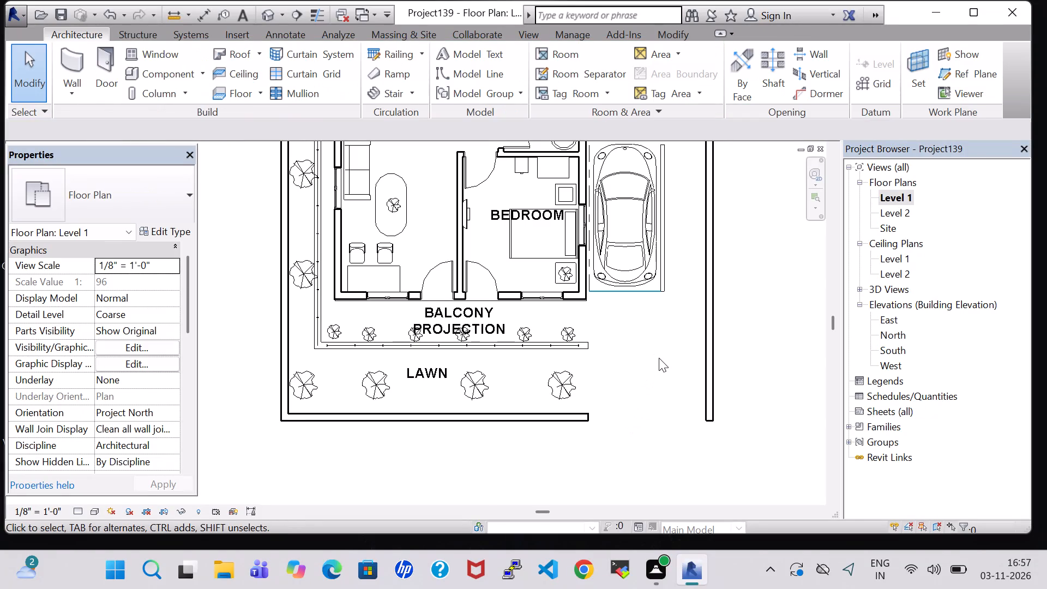
Draw a Generic - 8" wall about 11' 7" long, closing the boundary wall gap in front of the parked car.
click(69, 59)
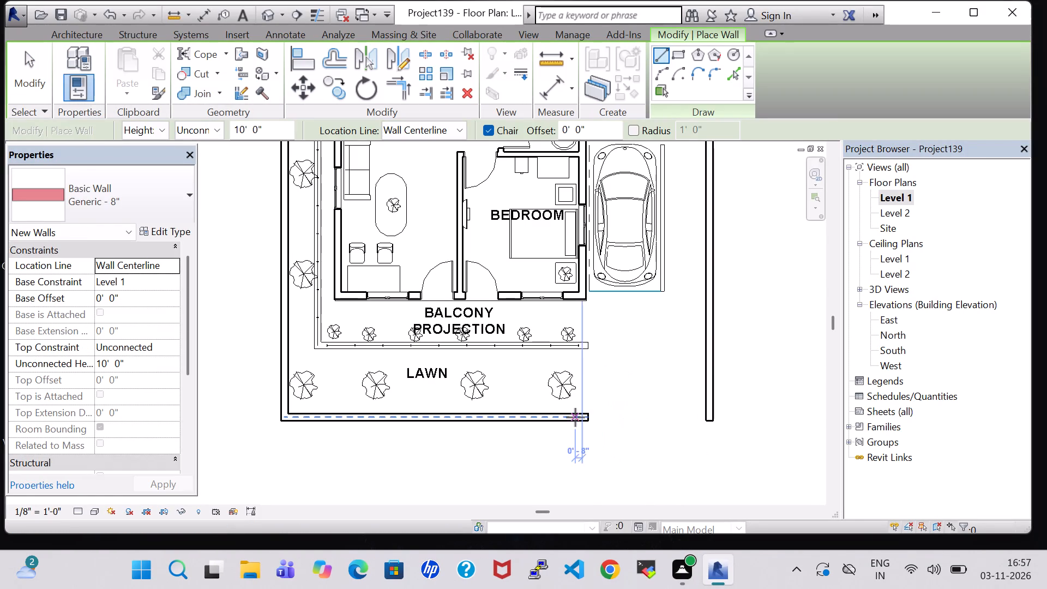
click(583, 417)
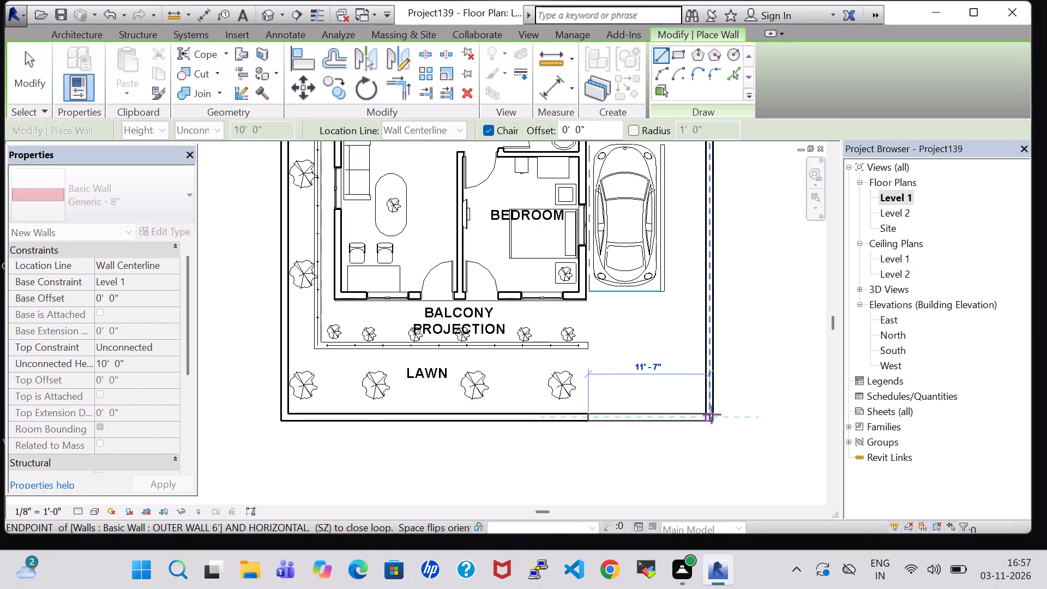
click(712, 414)
click(871, 518)
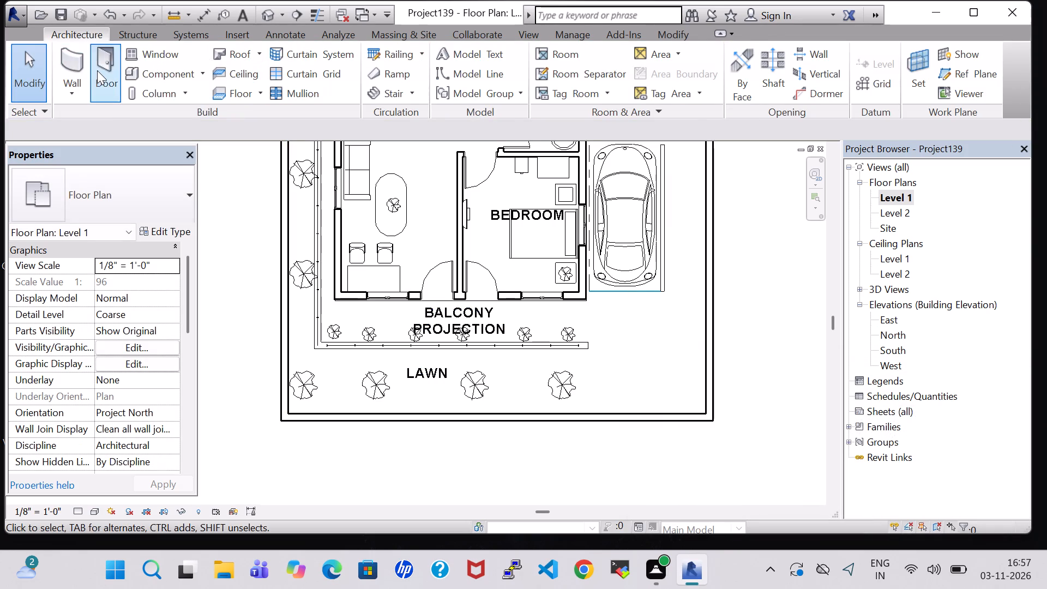
Browse the Commercial, Hardware and Residential door libraries for a door suited to the car entrance.
click(97, 70)
click(666, 68)
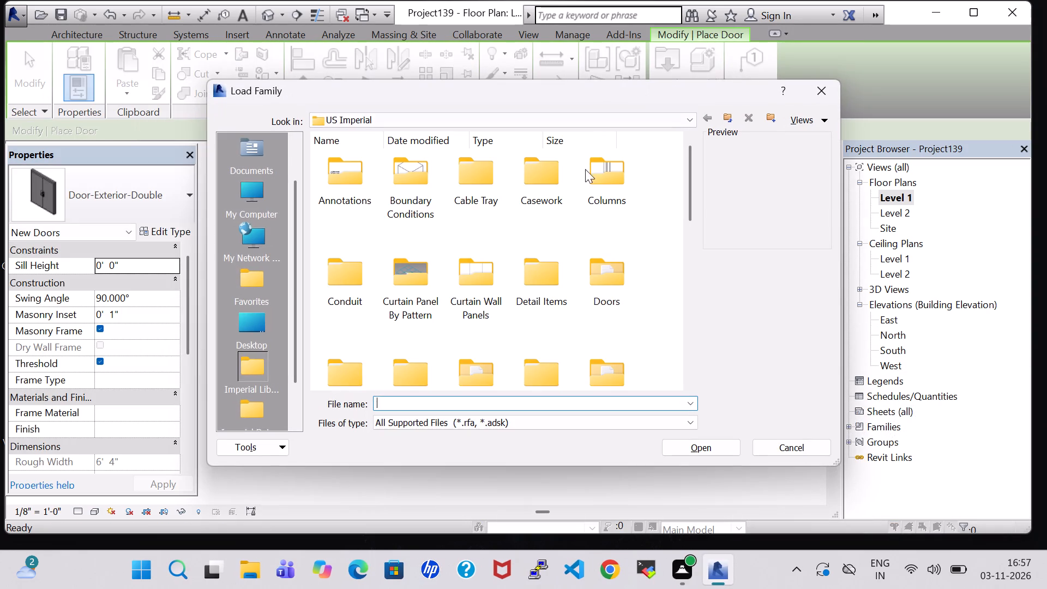
double_click(596, 268)
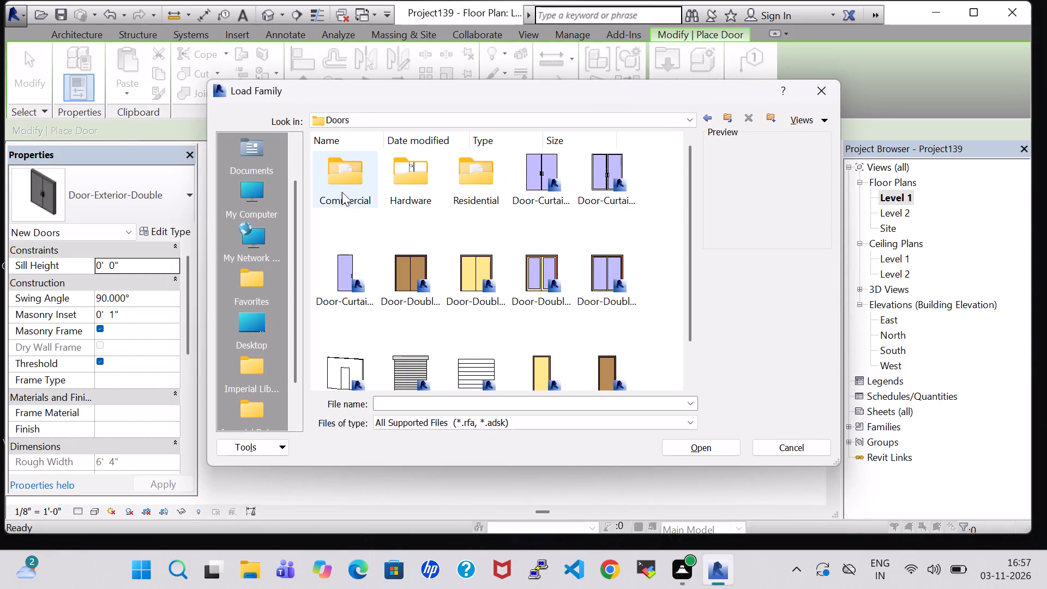
scroll(345, 195, down, 1)
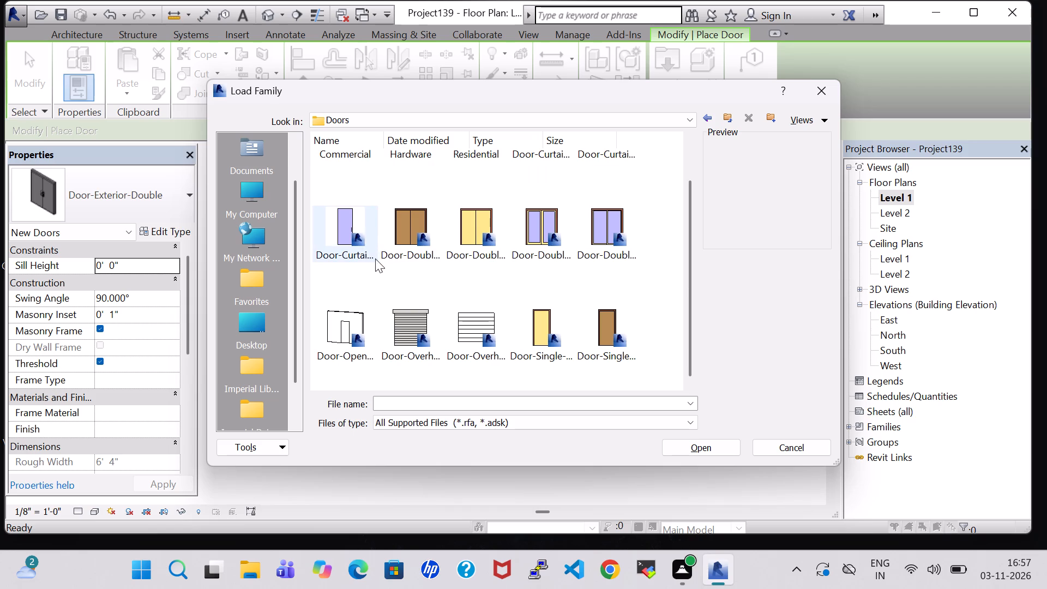
scroll(348, 173, up, 3)
double_click(348, 173)
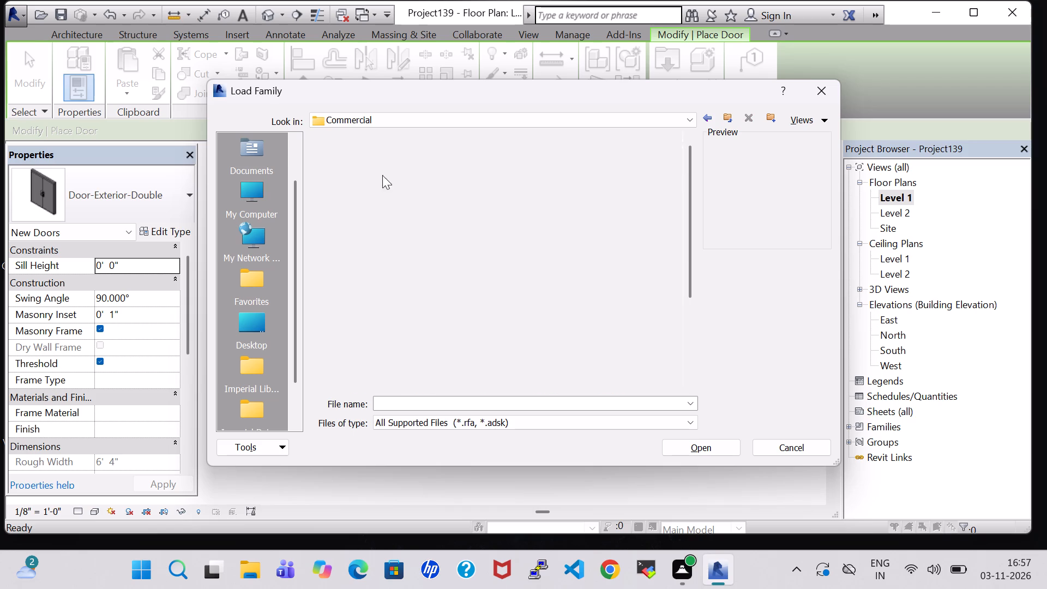
scroll(591, 195, down, 1)
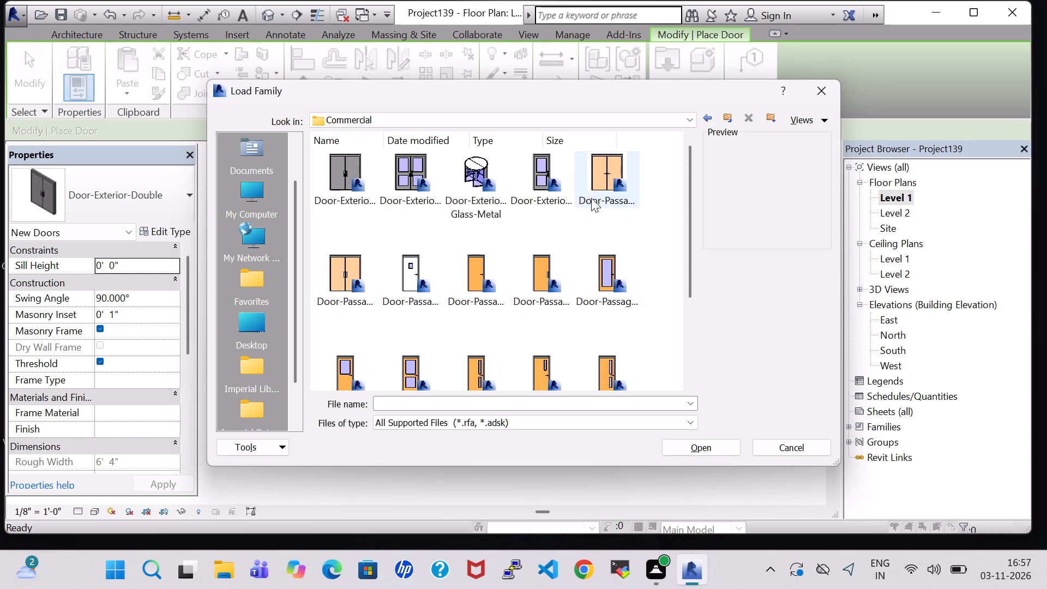
scroll(591, 198, down, 1)
scroll(583, 215, up, 3)
click(341, 176)
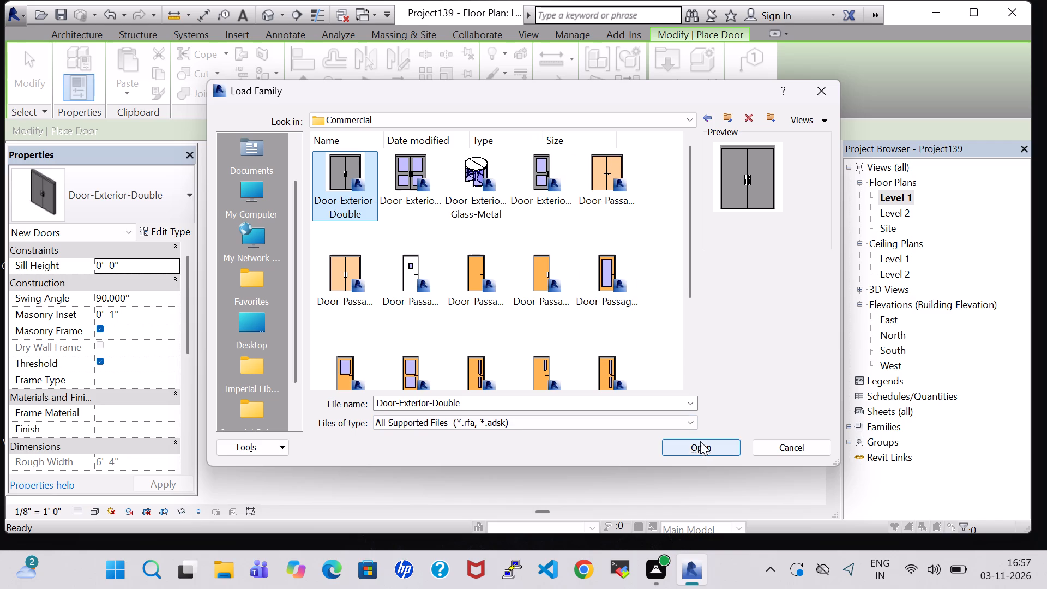
click(704, 116)
double_click(406, 188)
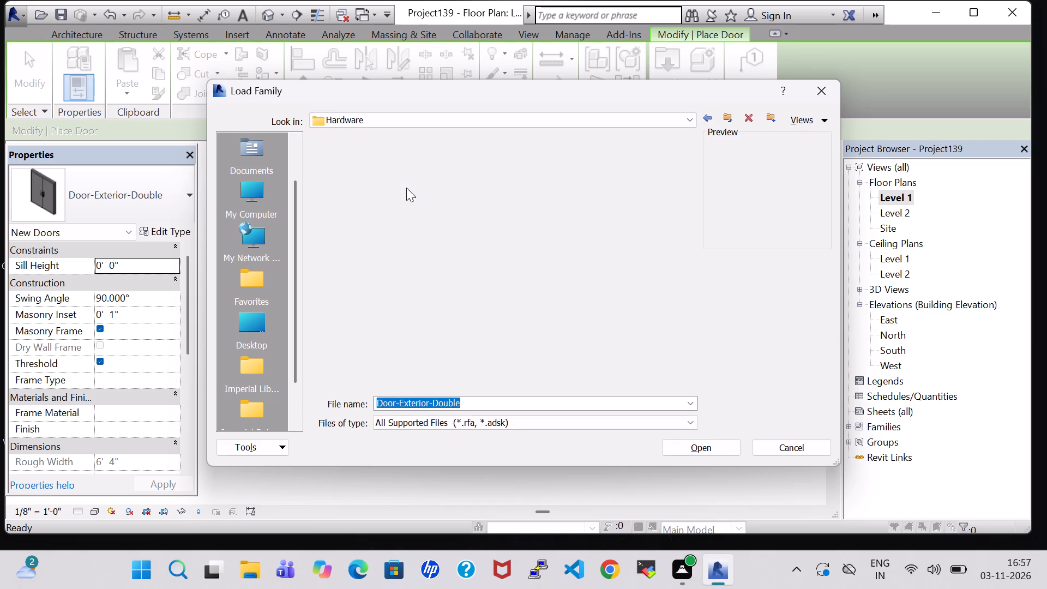
click(706, 116)
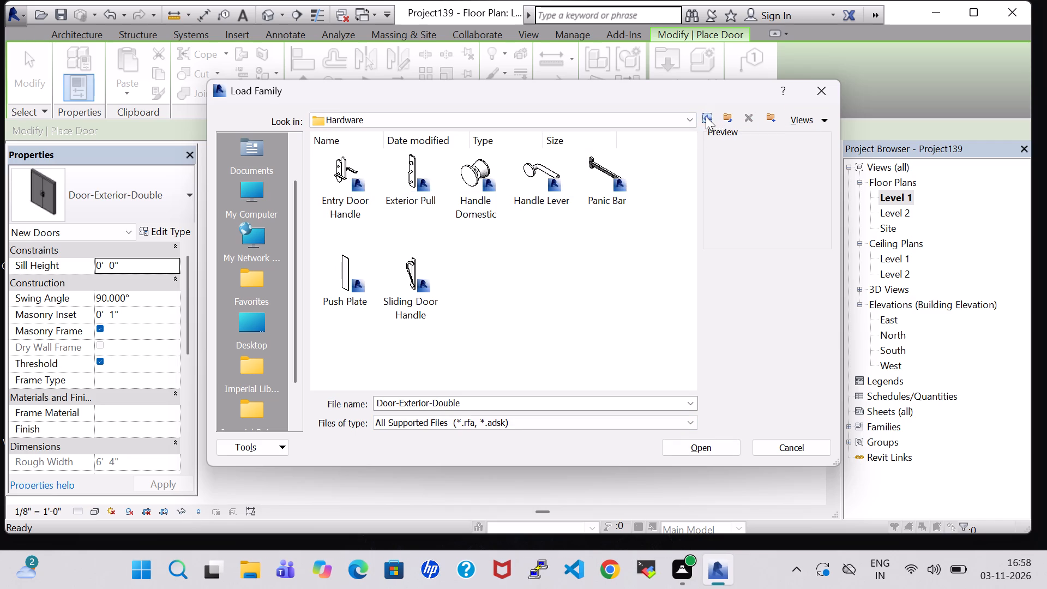
double_click(469, 181)
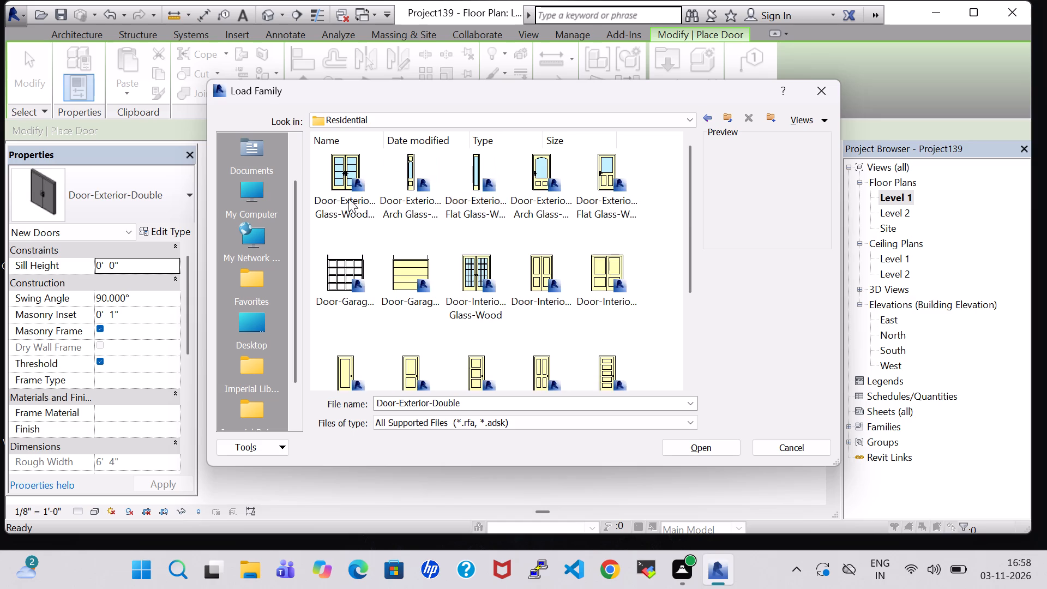
scroll(348, 241, down, 1)
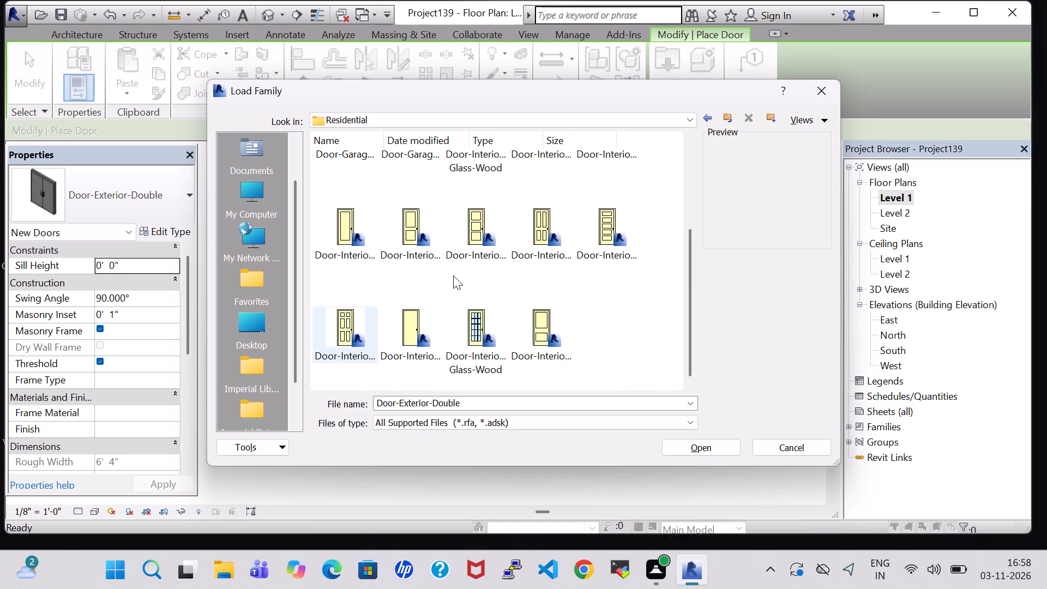
scroll(604, 244, up, 2)
click(707, 113)
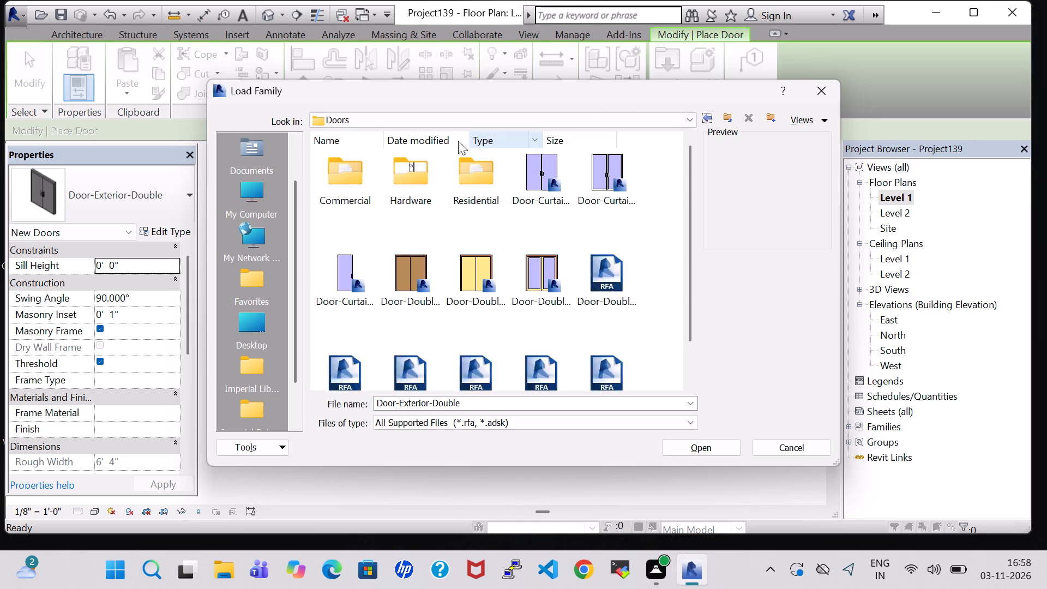
Load the 96" x 84" type of the Door-Exterior-Double family from the Commercial door library.
double_click(339, 177)
click(339, 177)
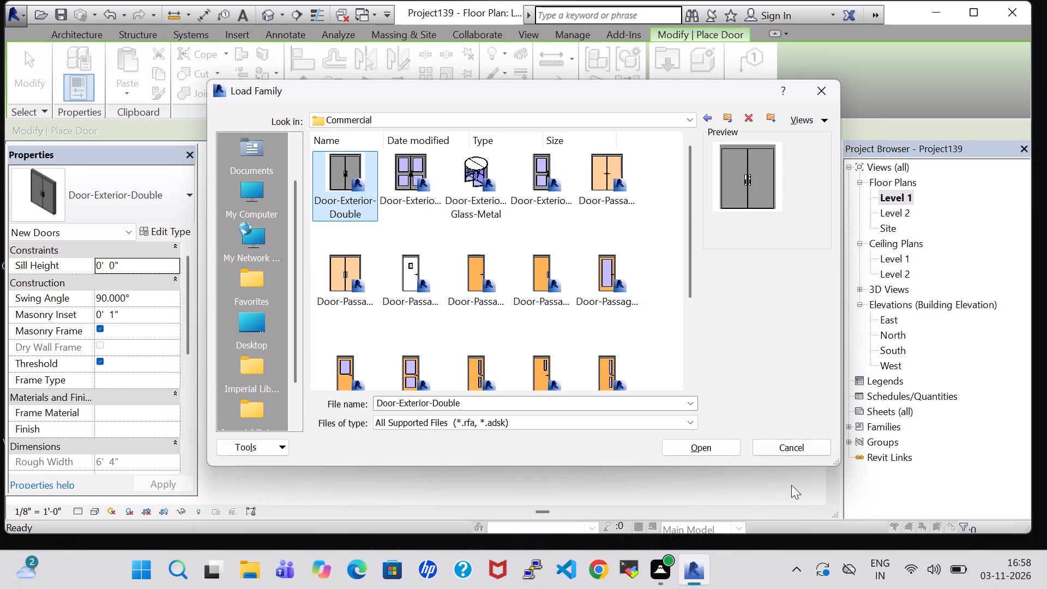
click(712, 443)
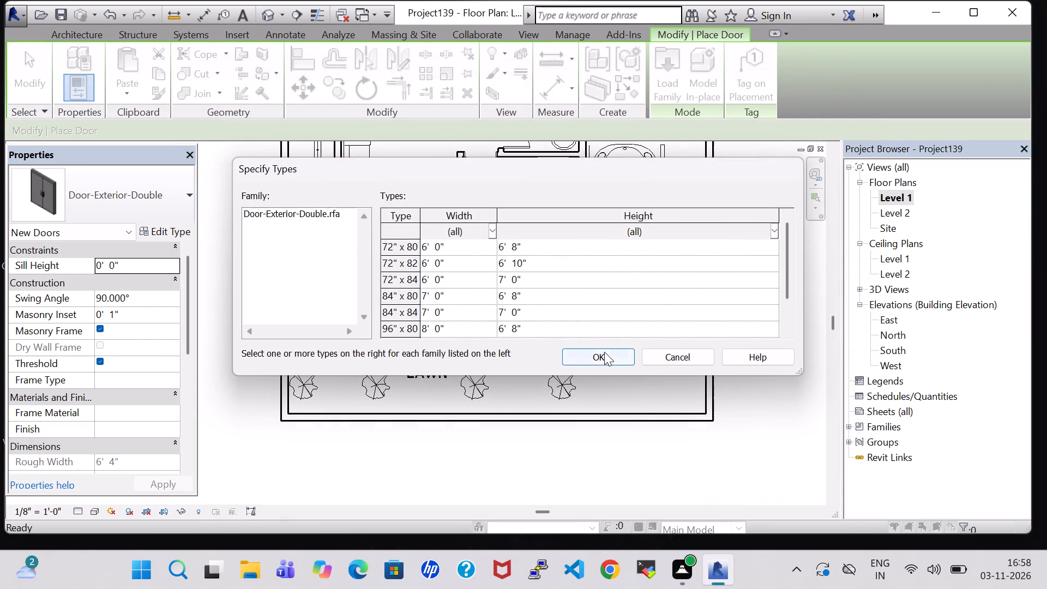
scroll(555, 316, down, 2)
click(460, 308)
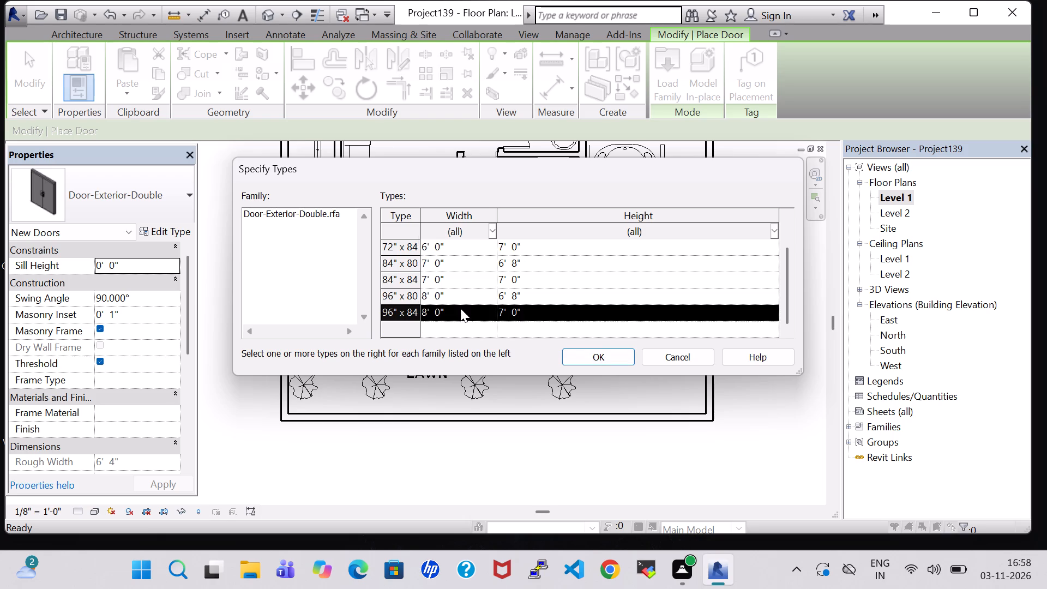
click(611, 356)
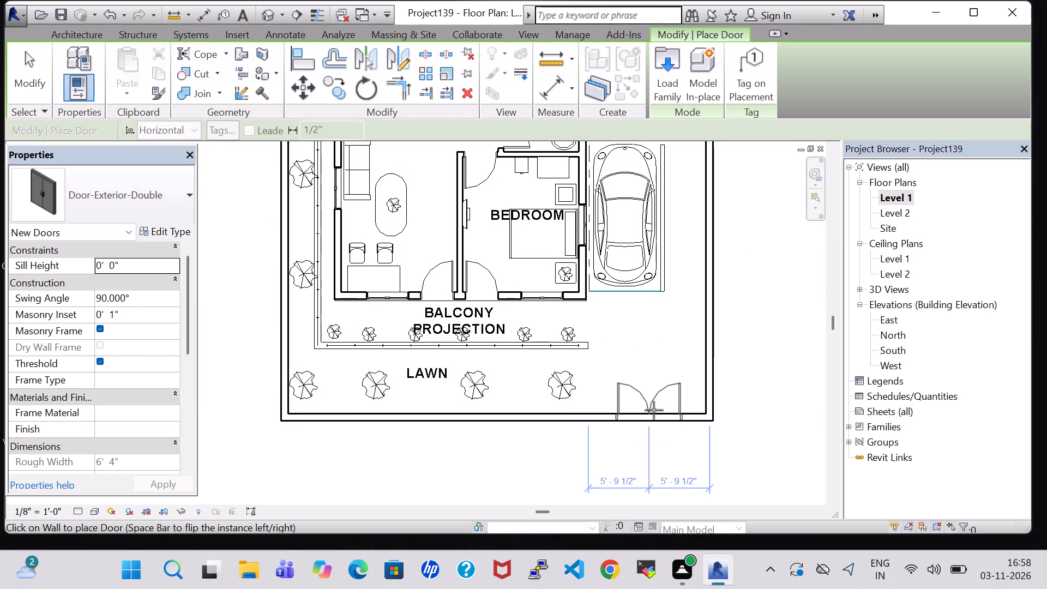
Place a Door-Exterior-Double door in the new boundary wall segment, centred about 5' 9 1/2" from each end.
click(654, 410)
key(Escape)
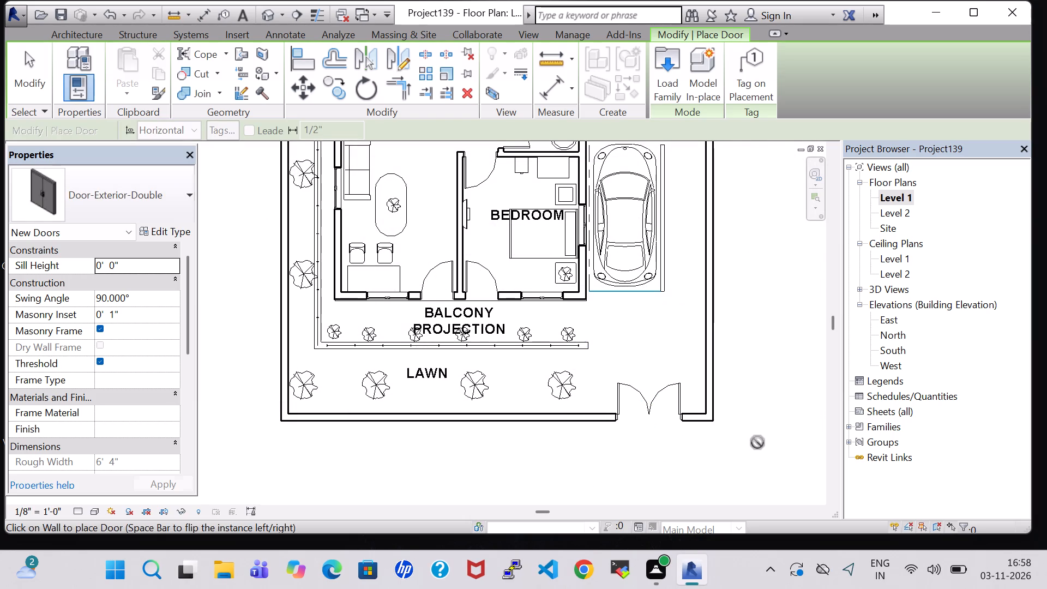
key(Escape)
Set the type height of the double door in the boundary wall to 5' 9".
click(652, 394)
click(183, 227)
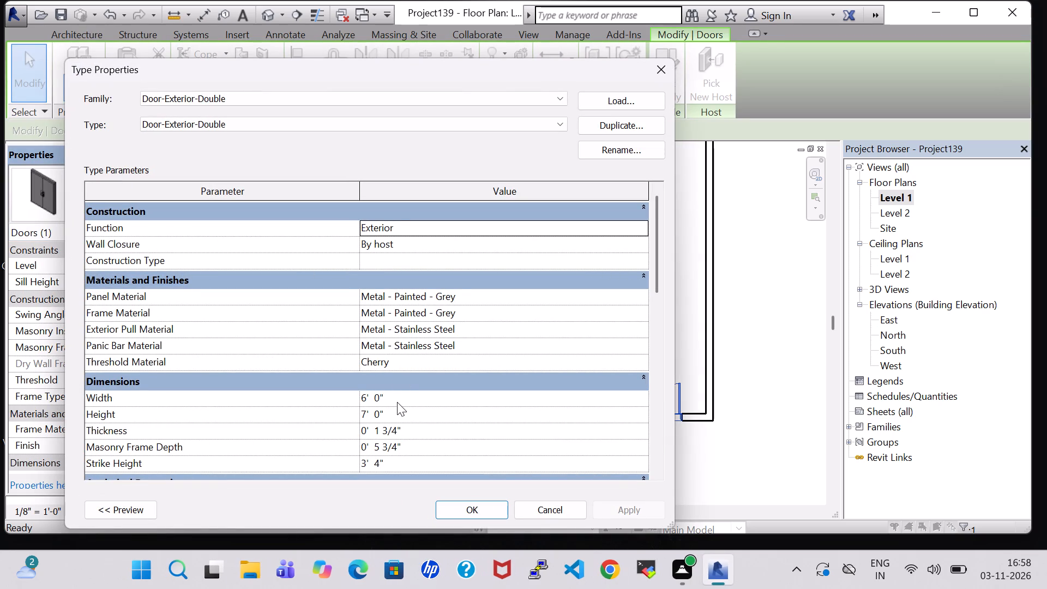
scroll(397, 402, down, 1)
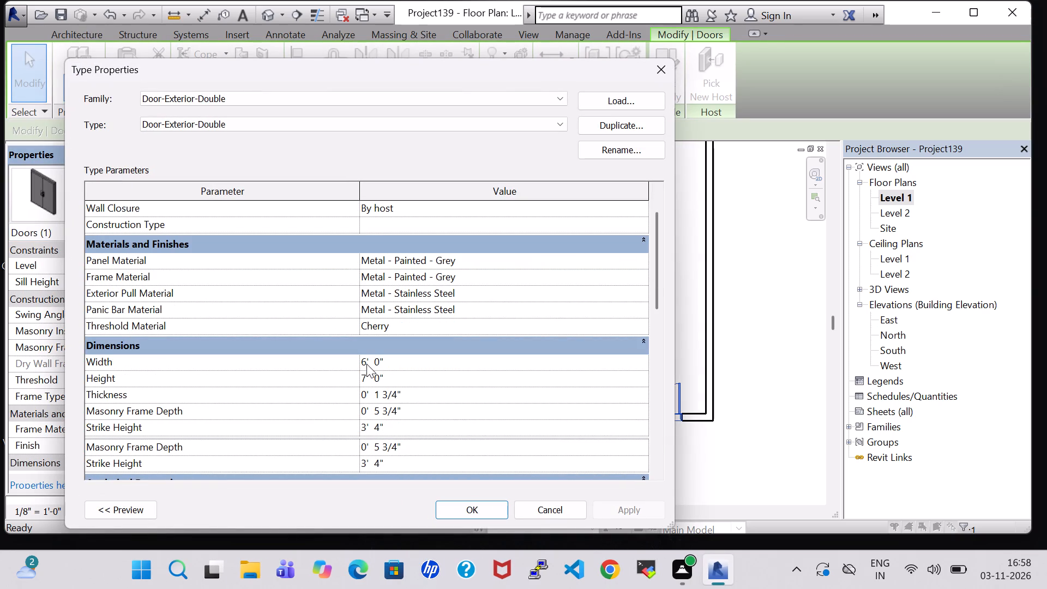
click(368, 383)
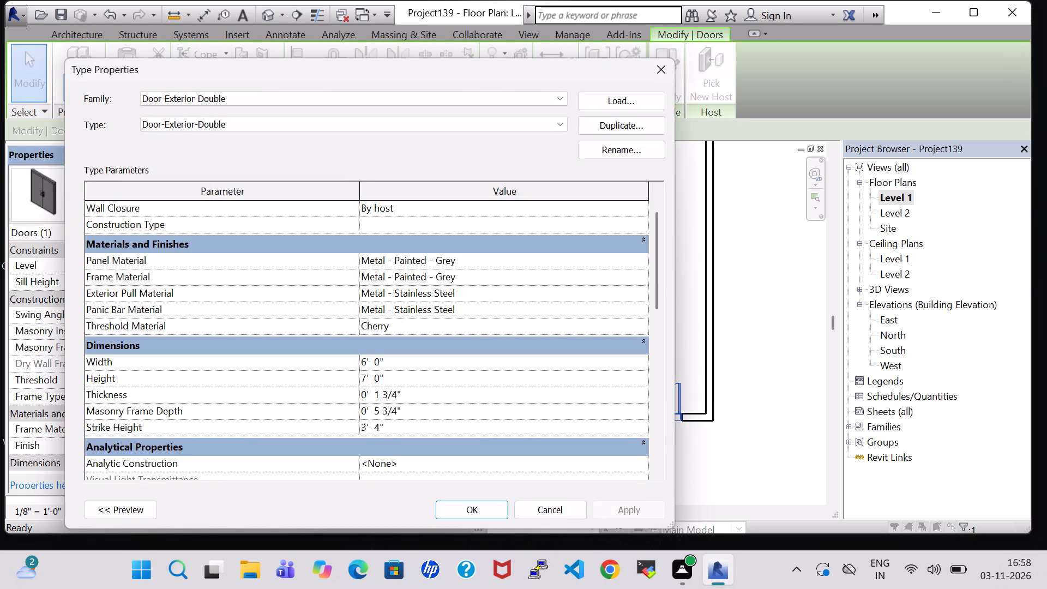
key(BackSpace)
key(5)
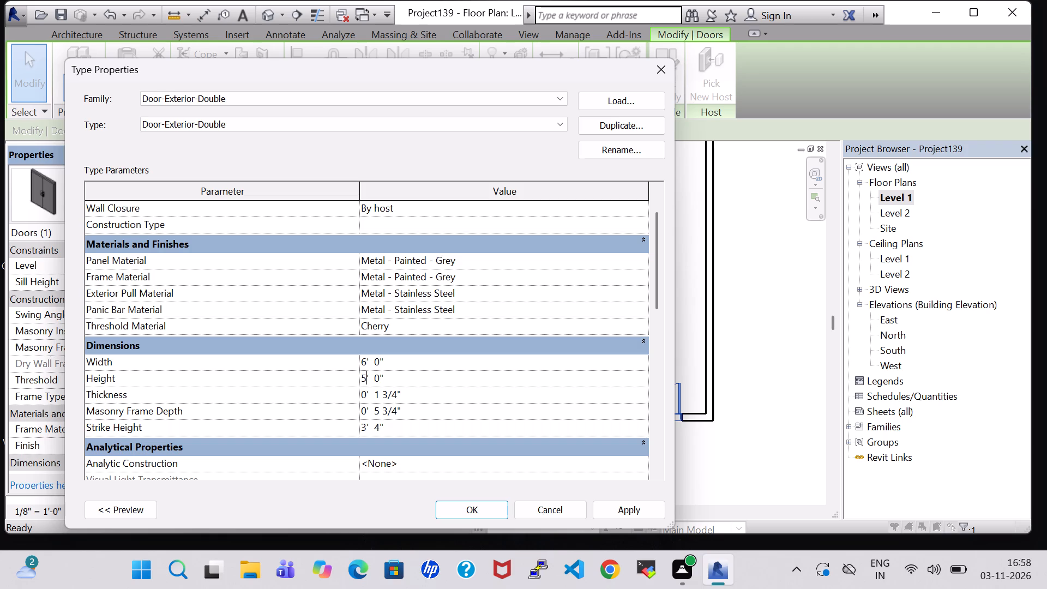
click(377, 384)
key(BackSpace)
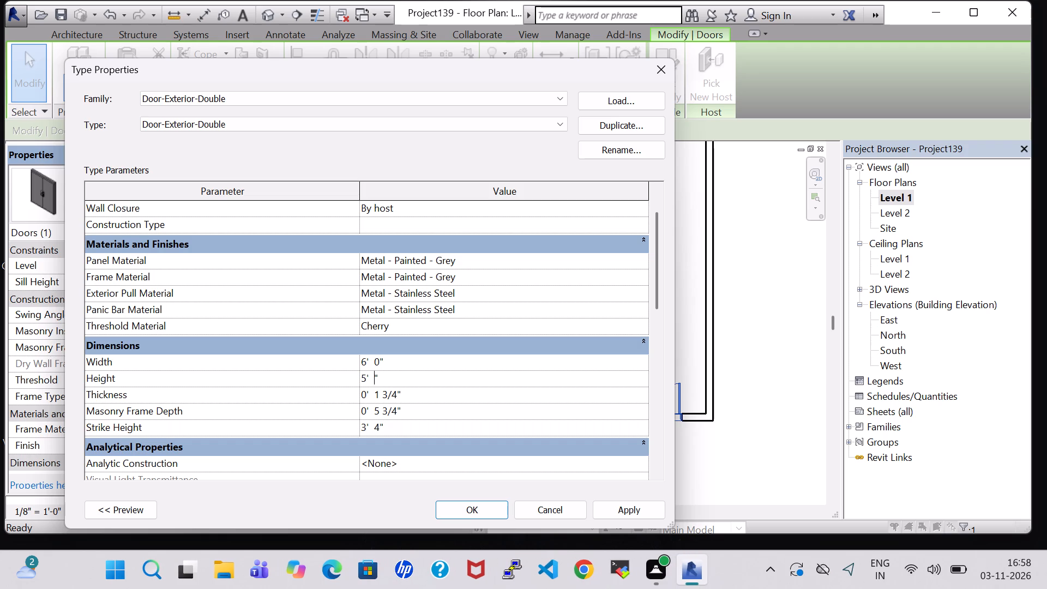
key(9)
Set the type width of the double door in the boundary wall to 9' 0".
click(366, 364)
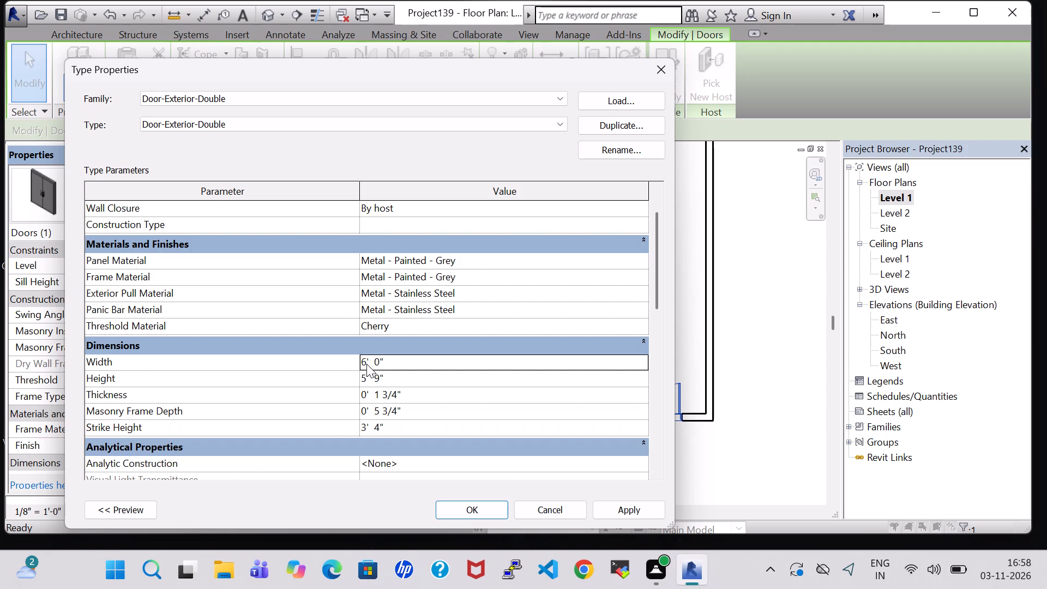
click(366, 364)
key(BackSpace)
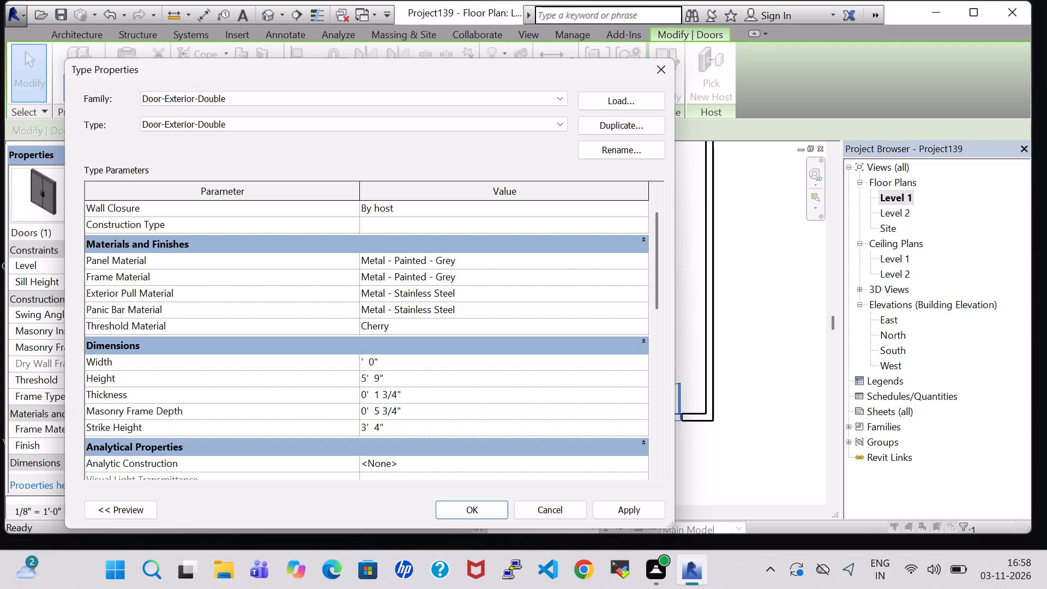
key(9)
click(441, 508)
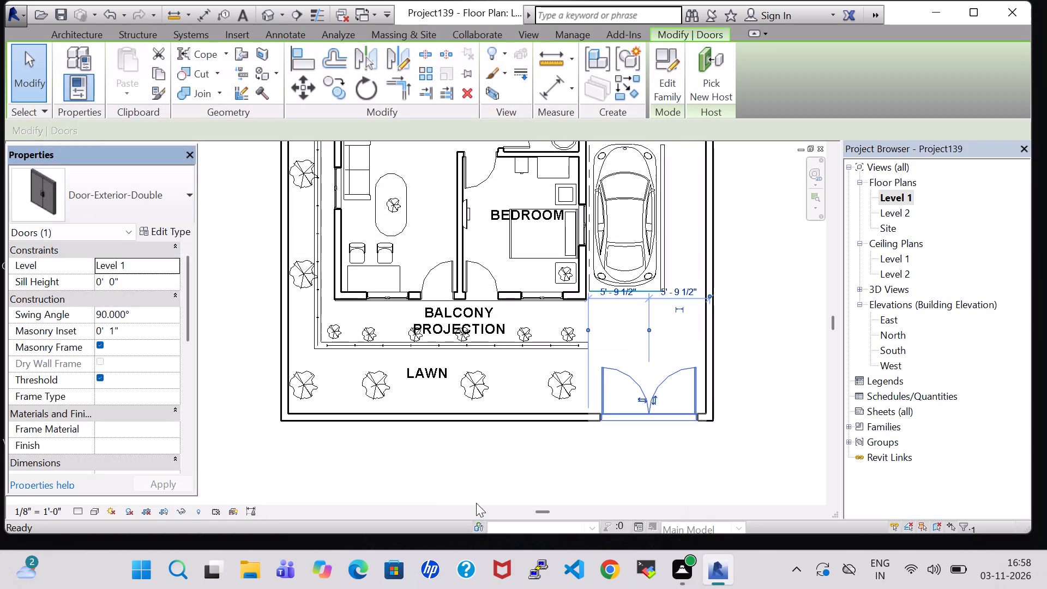
click(598, 472)
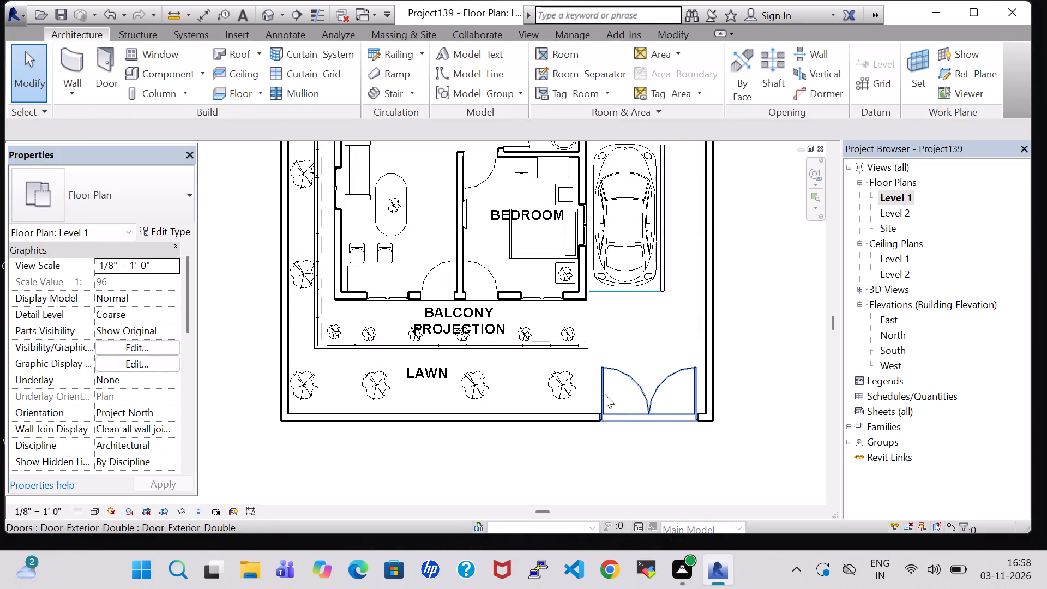
Nudge the double door slightly along the boundary wall, towards the lawn side of the car entrance.
click(604, 394)
key(Left)
key(Left)
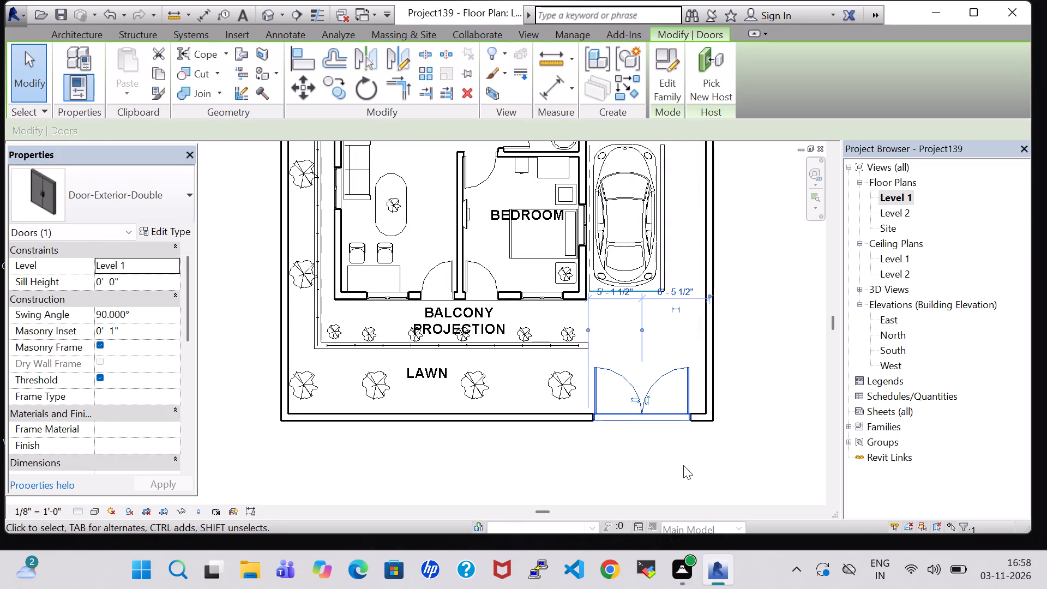
key(Right)
click(666, 454)
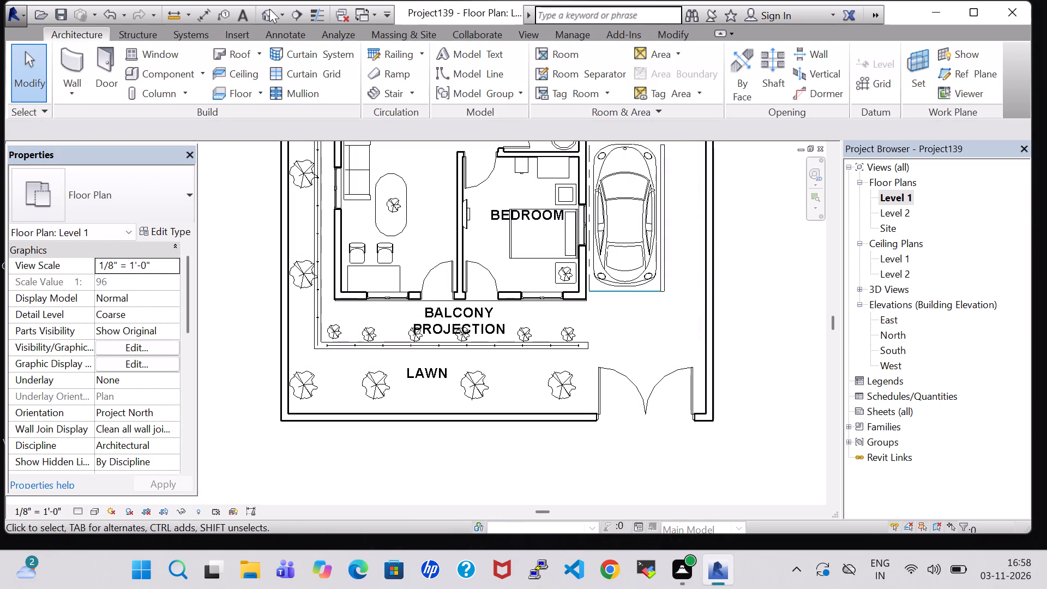
In the 3D view, set the unconnected height of the wall segment hosting the double door to 6' 0".
click(269, 9)
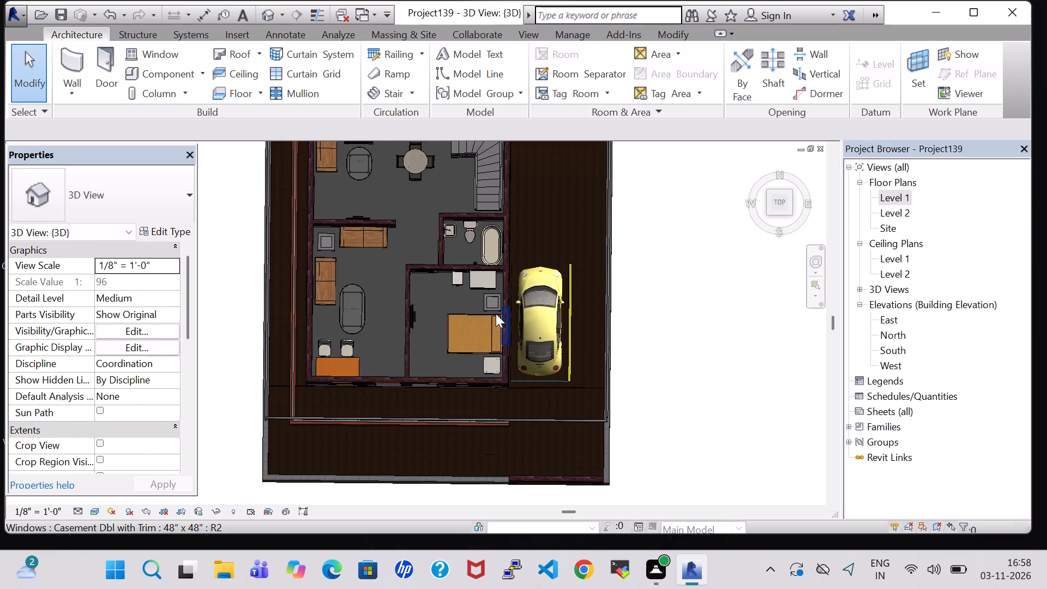
middle_drag(558, 440, 545, 349)
shift+scroll(556, 440, up, 1)
middle_drag(503, 462, 512, 348)
shift+scroll(512, 350, up, 1)
scroll(534, 406, up, 3)
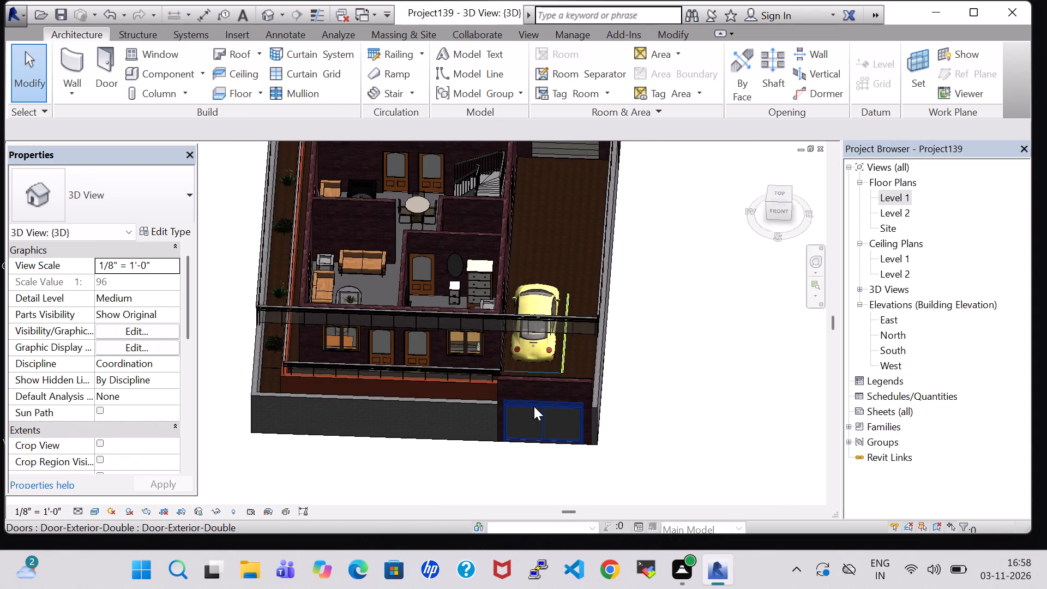
scroll(534, 406, up, 1)
click(539, 358)
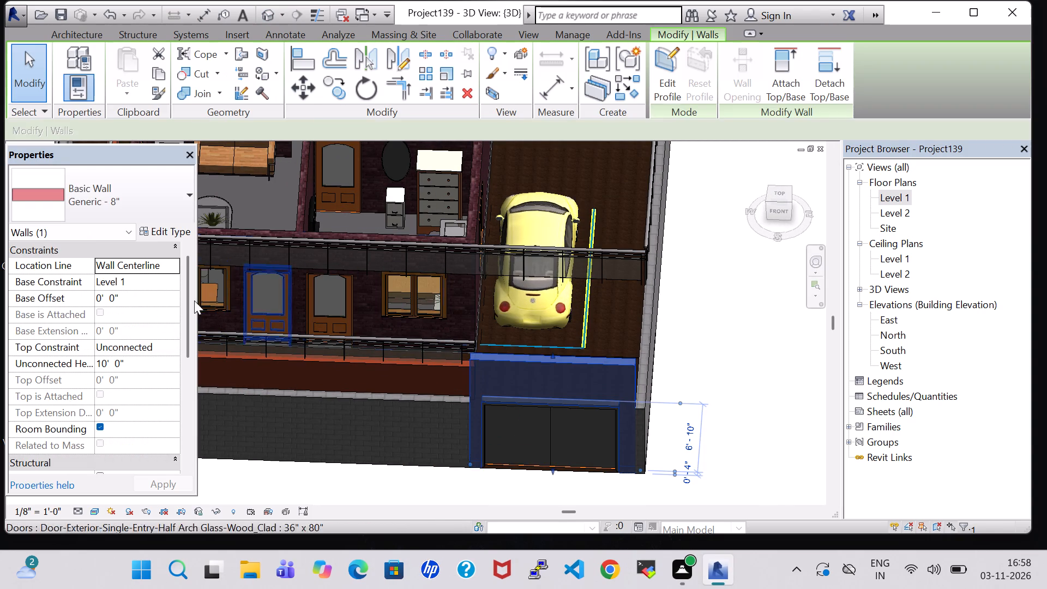
click(107, 364)
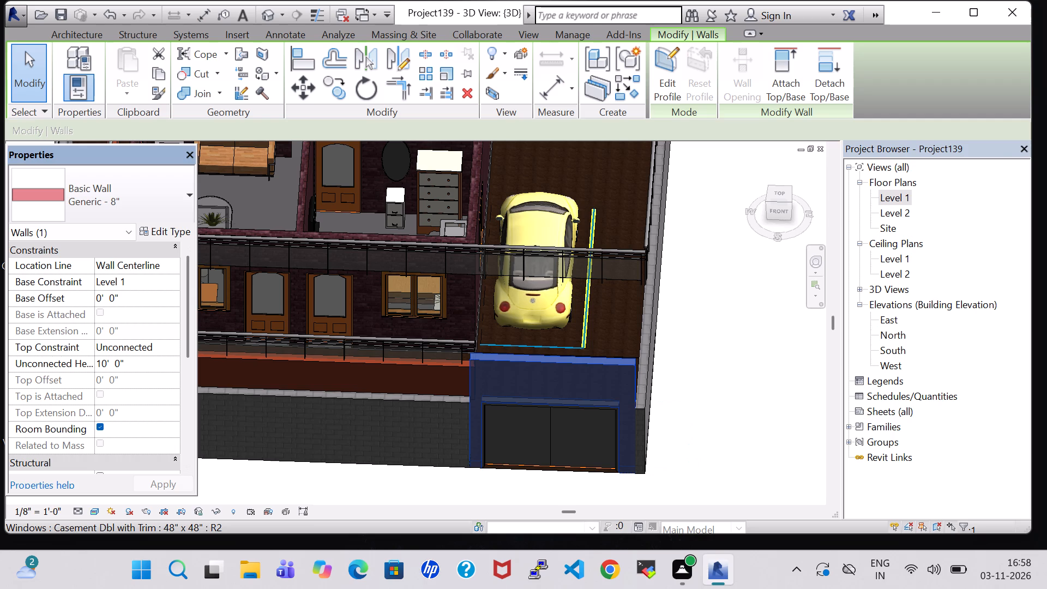
key(BackSpace)
key(BackSpace)
key(6)
click(159, 483)
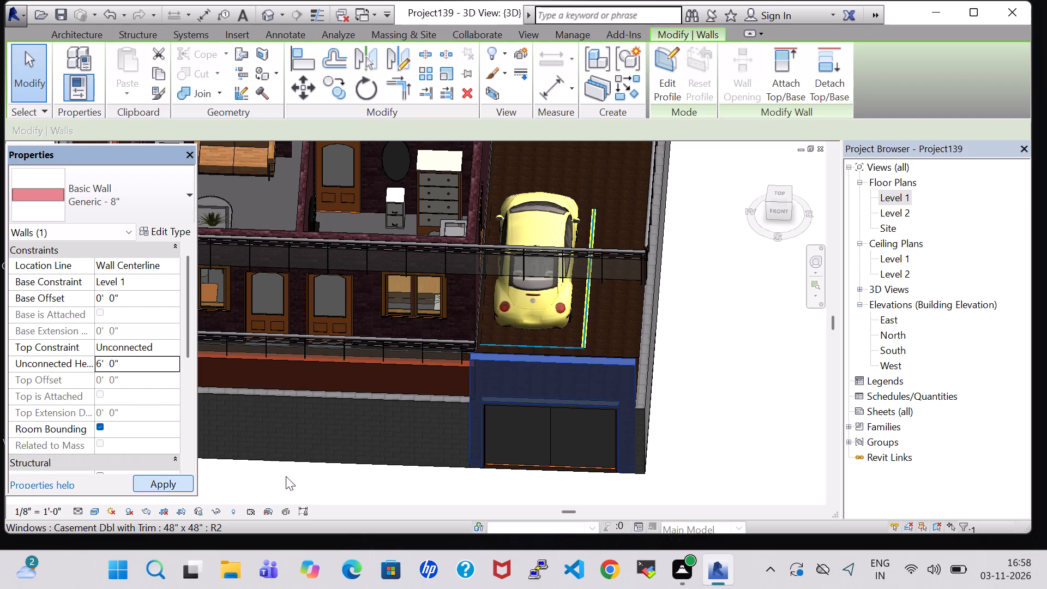
click(713, 350)
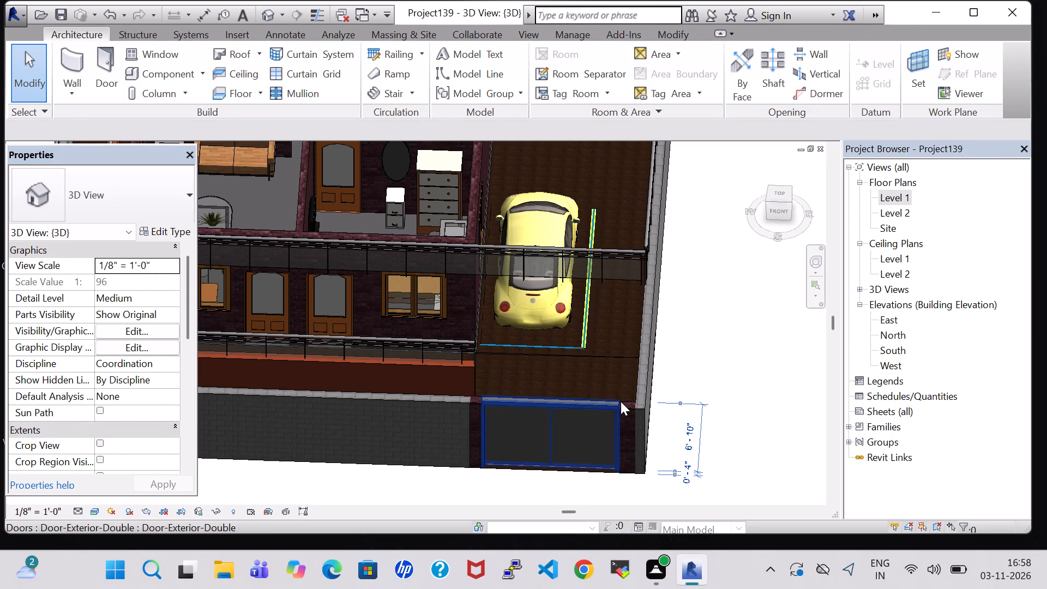
Change the wall segment around the double door to the Basic Wall type OUTER WALL 6'.
click(627, 412)
click(128, 208)
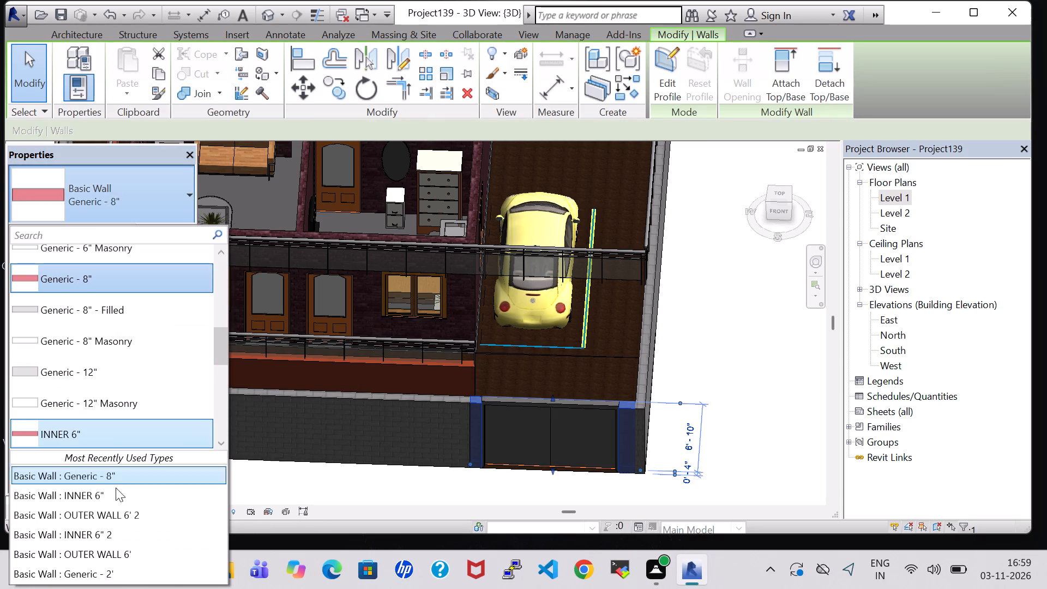
click(116, 553)
click(717, 356)
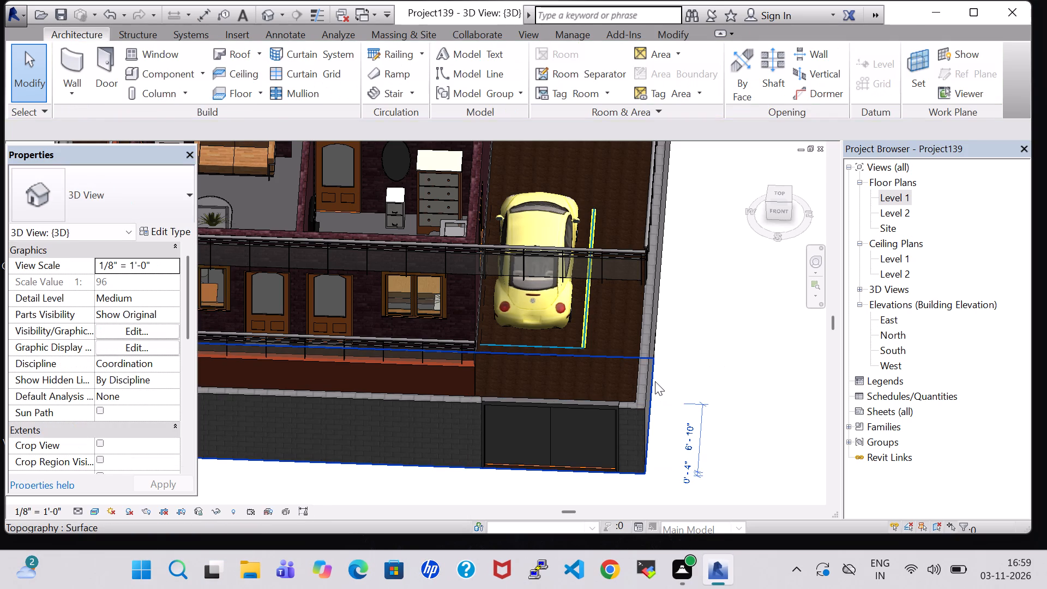
Examine the double door, its boundary wall and the parked car in 3D from several angles.
middle_drag(686, 374, 700, 320)
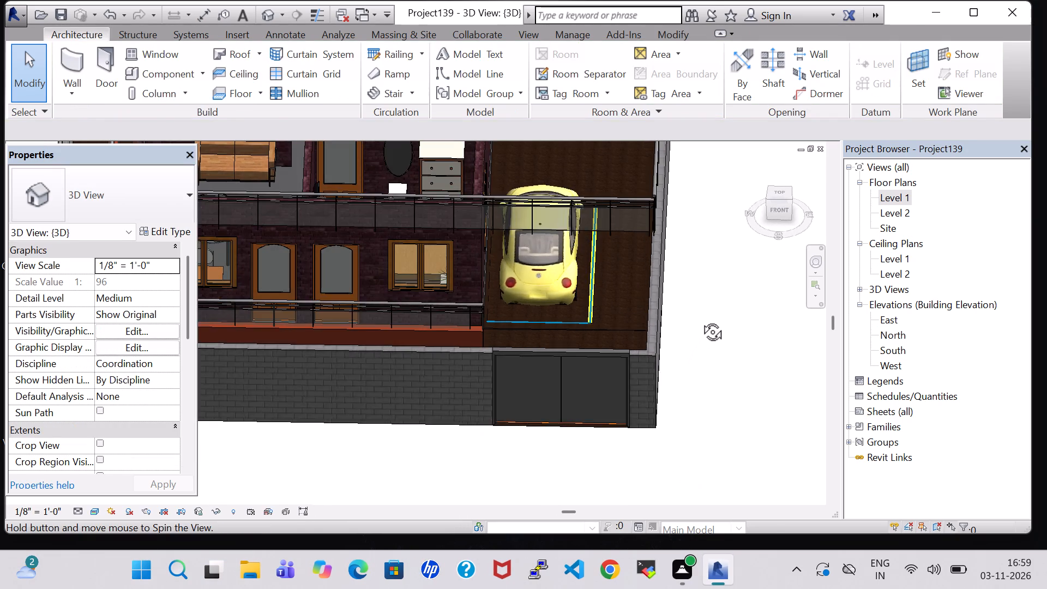
middle_drag(700, 320, 708, 286)
scroll(636, 301, up, 5)
shift+middle_drag(621, 306, 596, 349)
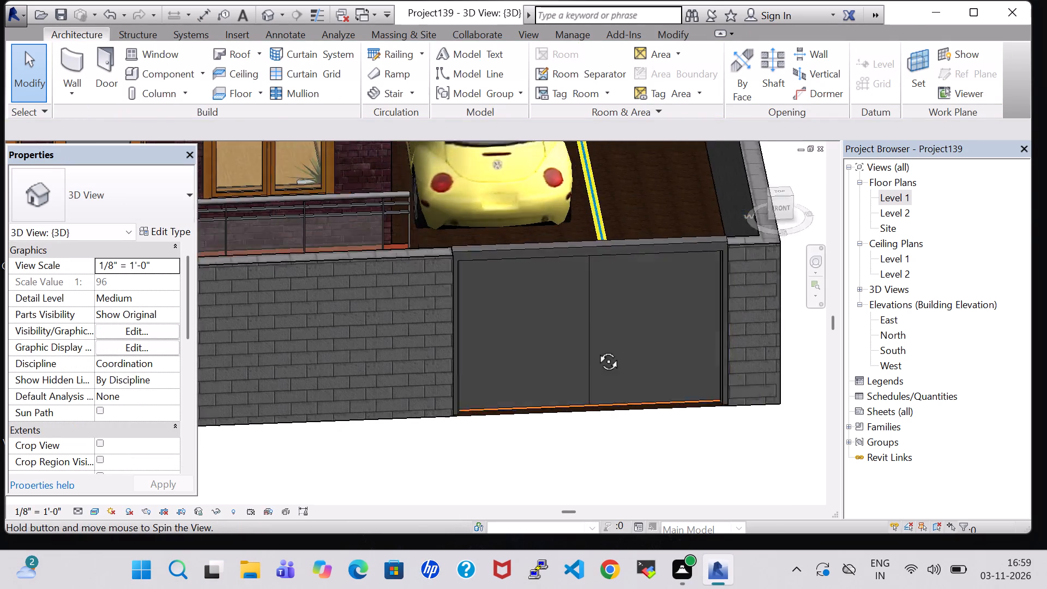
shift+middle_drag(596, 349, 585, 373)
middle_drag(535, 334, 579, 358)
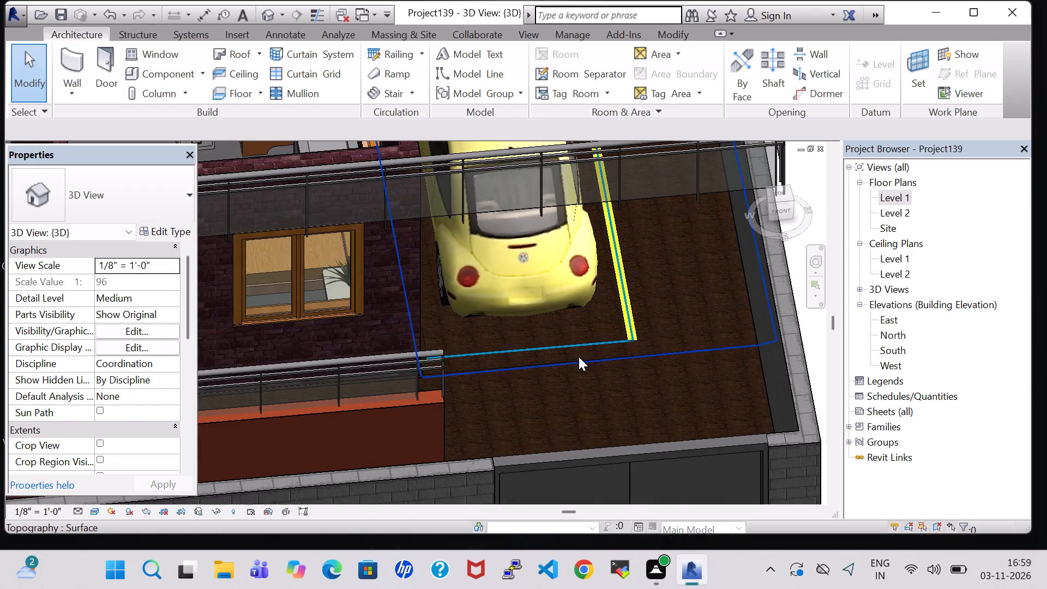
scroll(579, 357, down, 5)
shift+middle_drag(562, 328, 549, 357)
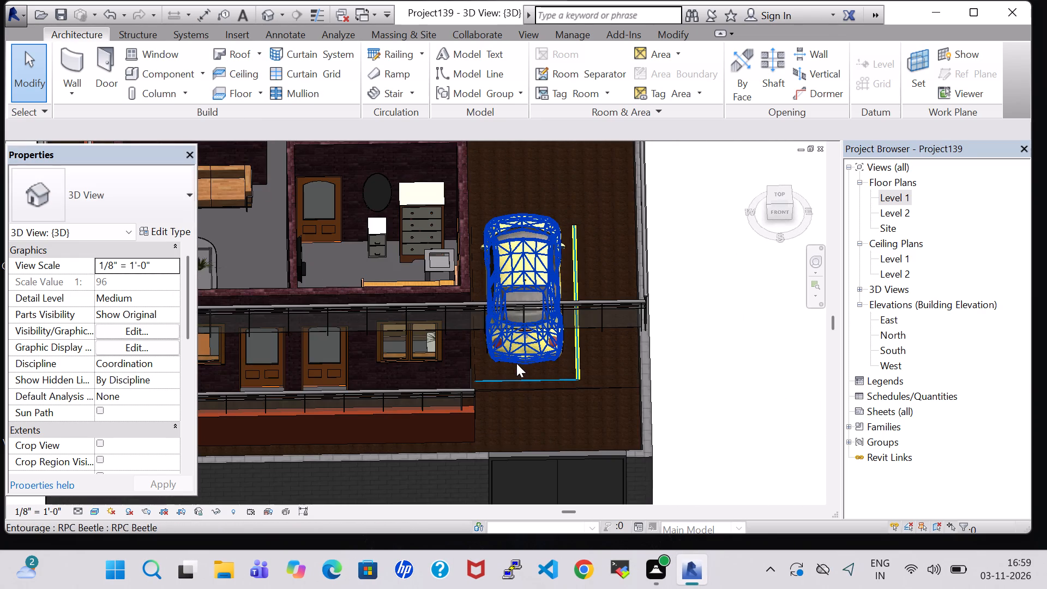
Turn on visibility of the Roofs category in the 3D view.
text(VG)
scroll(166, 246, down, 6)
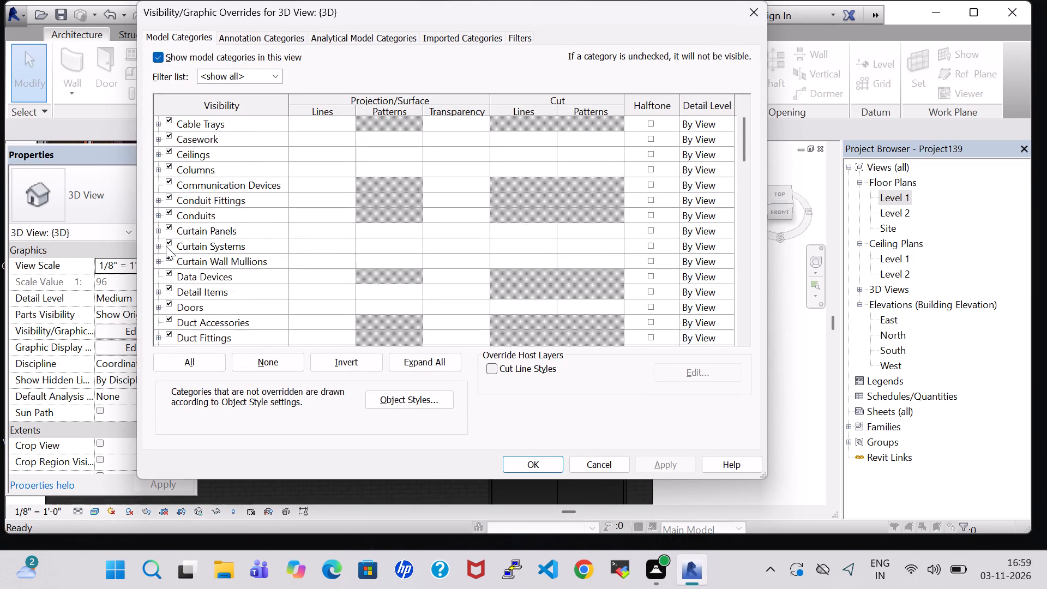
scroll(166, 246, down, 17)
key(r)
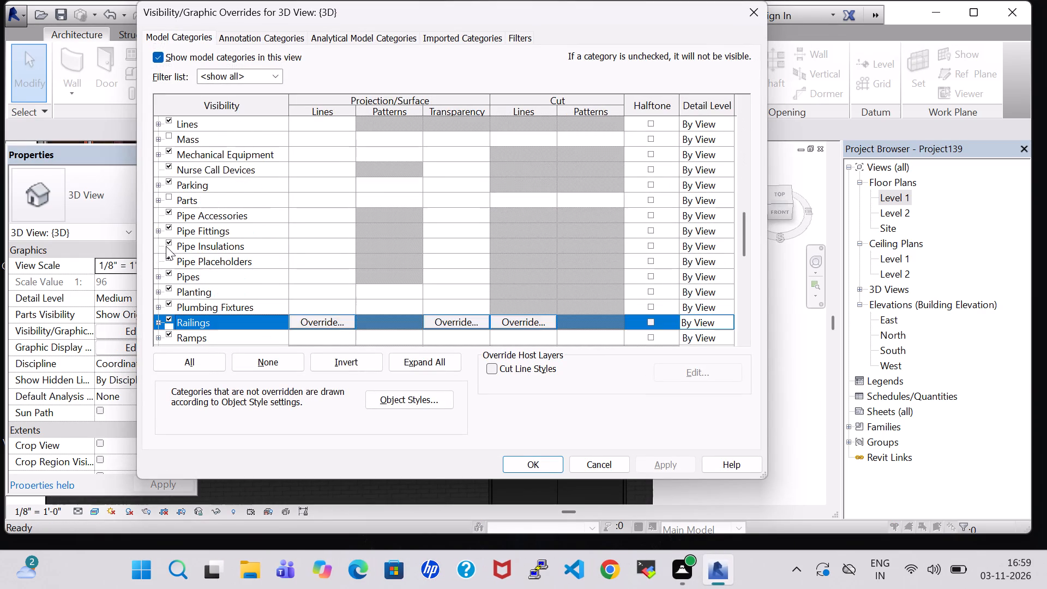
scroll(166, 246, down, 8)
click(171, 257)
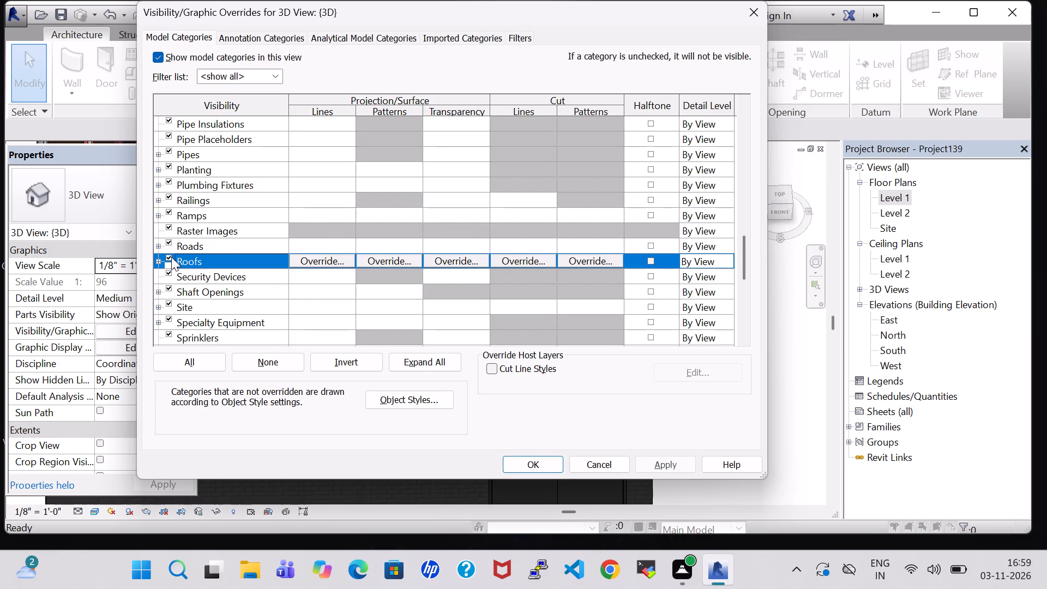
click(513, 464)
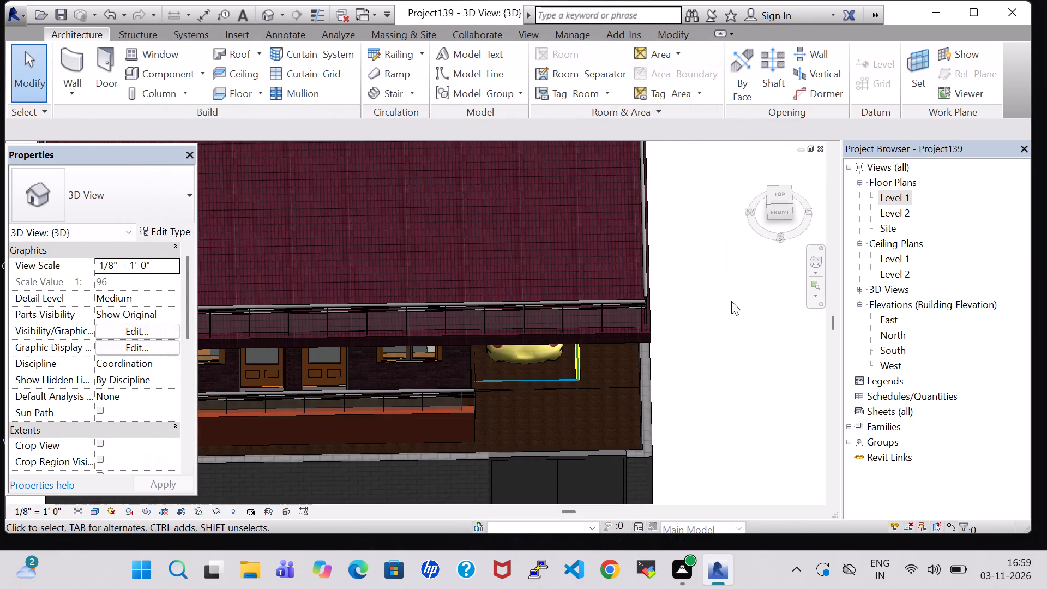
Examine the whole house with its roof, boundary wall and entrance door from the front and from above.
scroll(744, 277, down, 7)
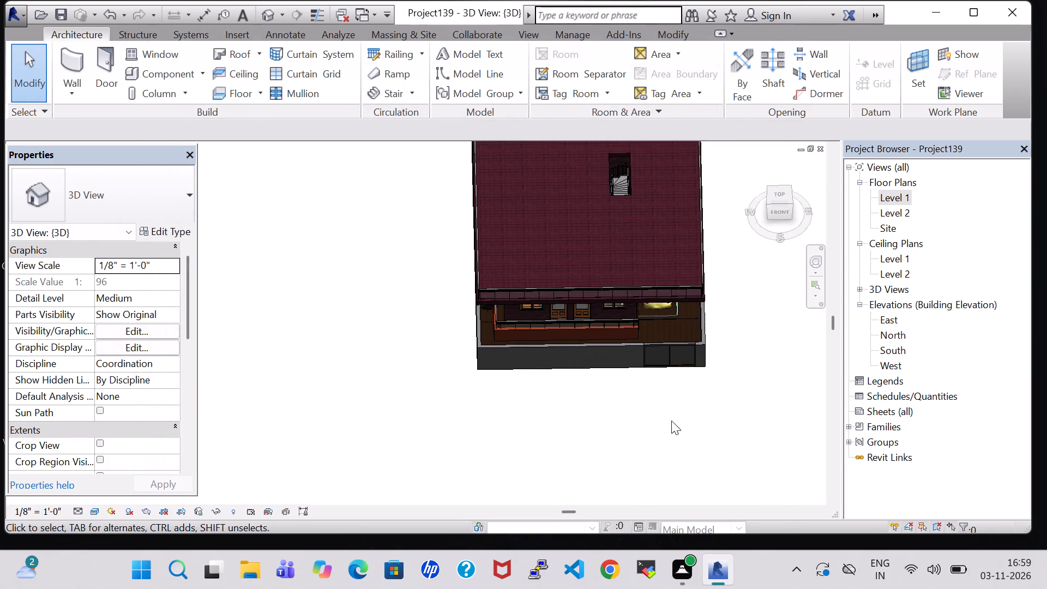
click(780, 235)
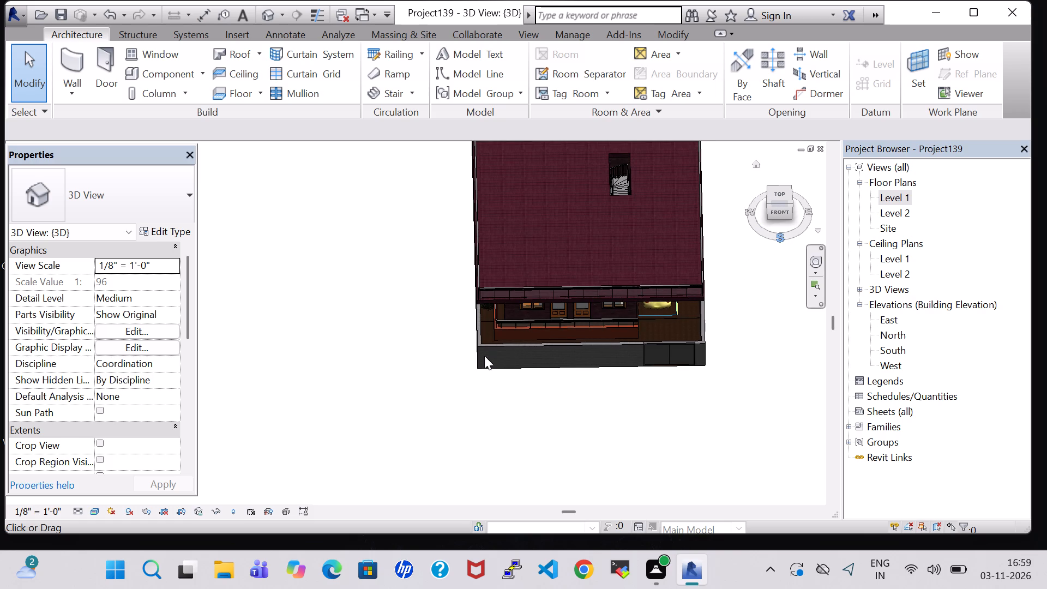
scroll(419, 257, up, 5)
shift+middle_drag(406, 227, 407, 236)
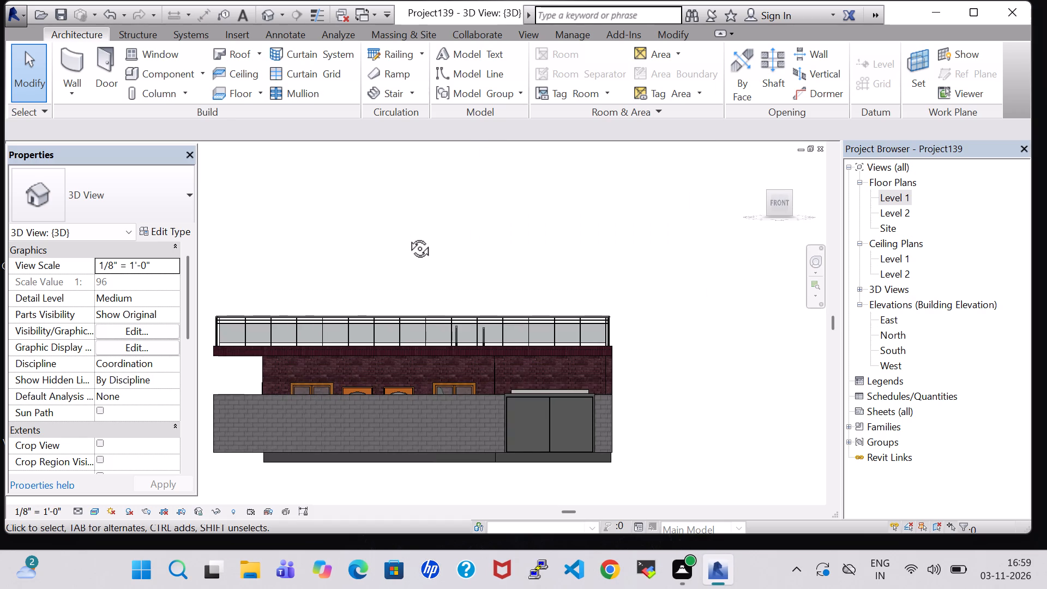
shift+middle_drag(407, 236, 411, 295)
middle_drag(411, 296, 409, 327)
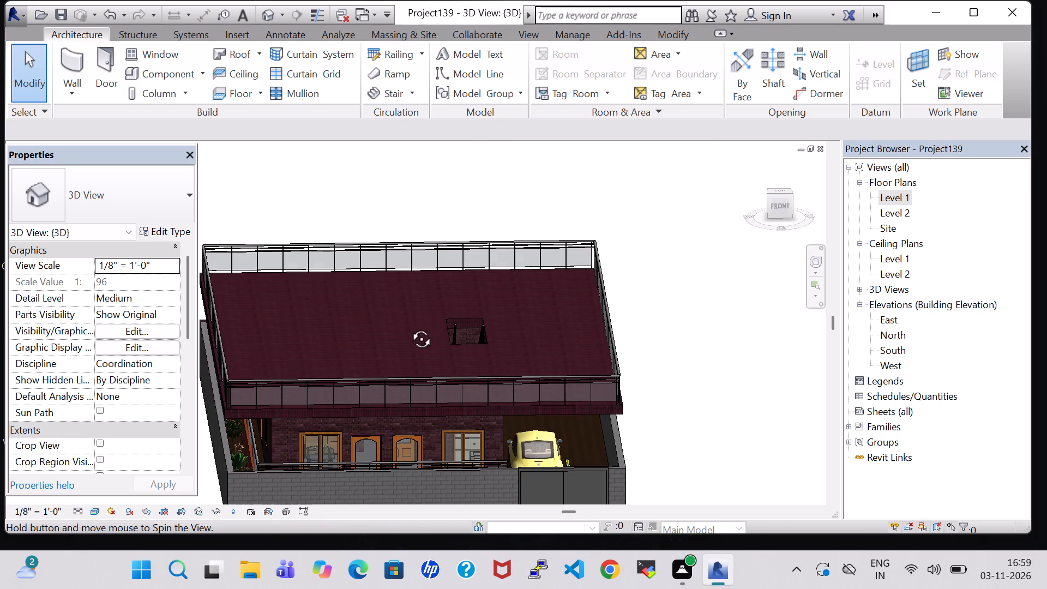
middle_drag(408, 326, 467, 245)
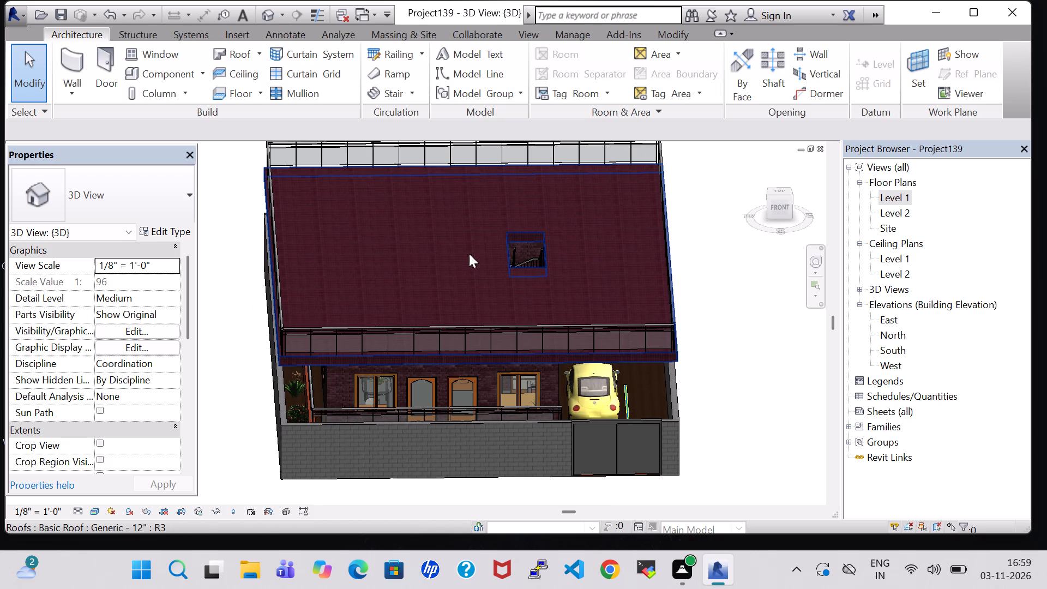
middle_drag(469, 254, 465, 274)
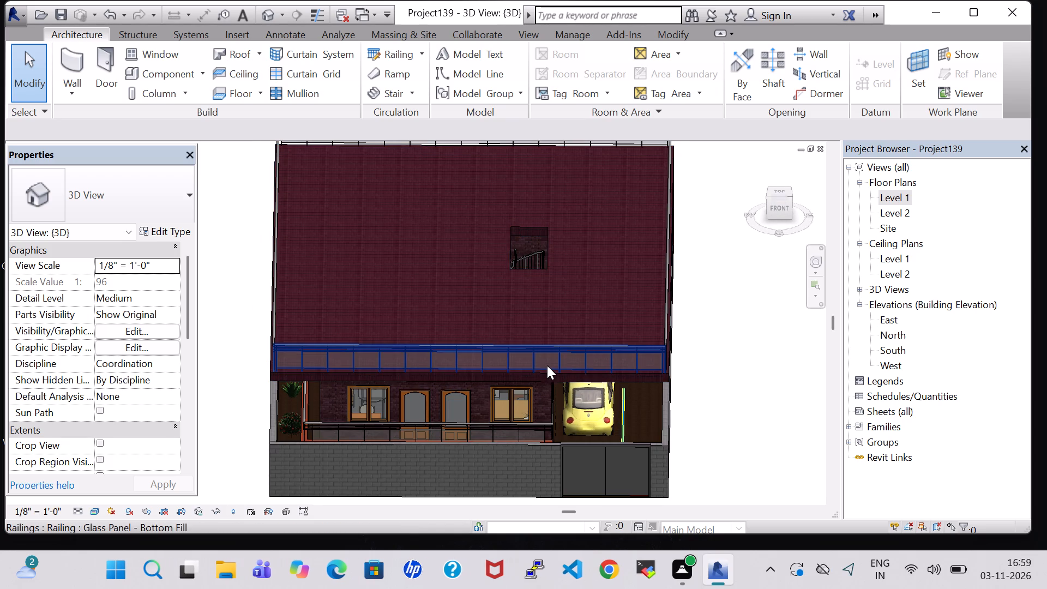
click(720, 403)
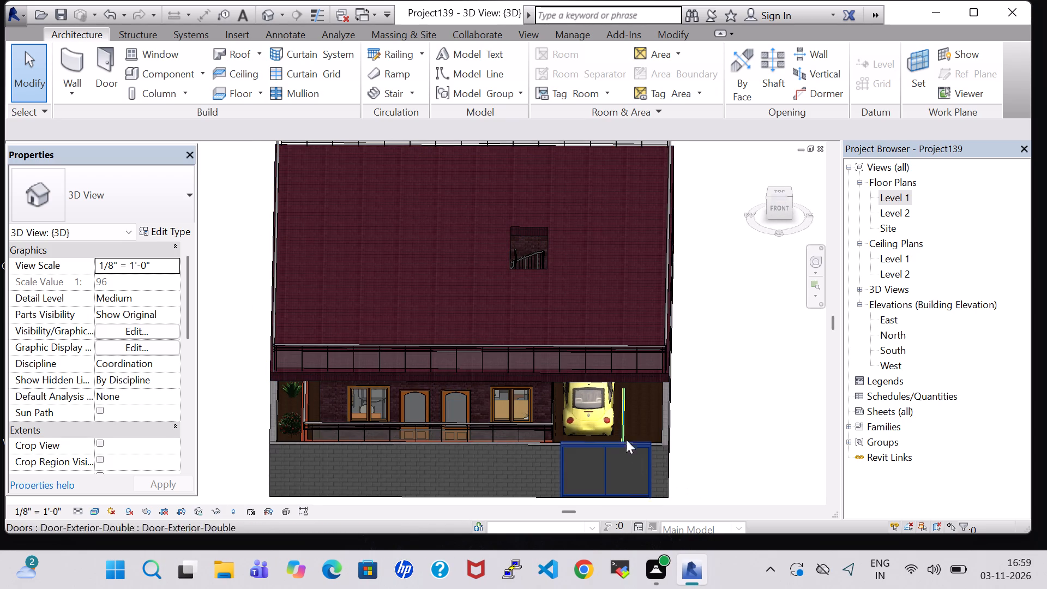
Place a tagged room on Level 1 in the planted side strip between the boundary wall and the balcony railing.
double_click(888, 201)
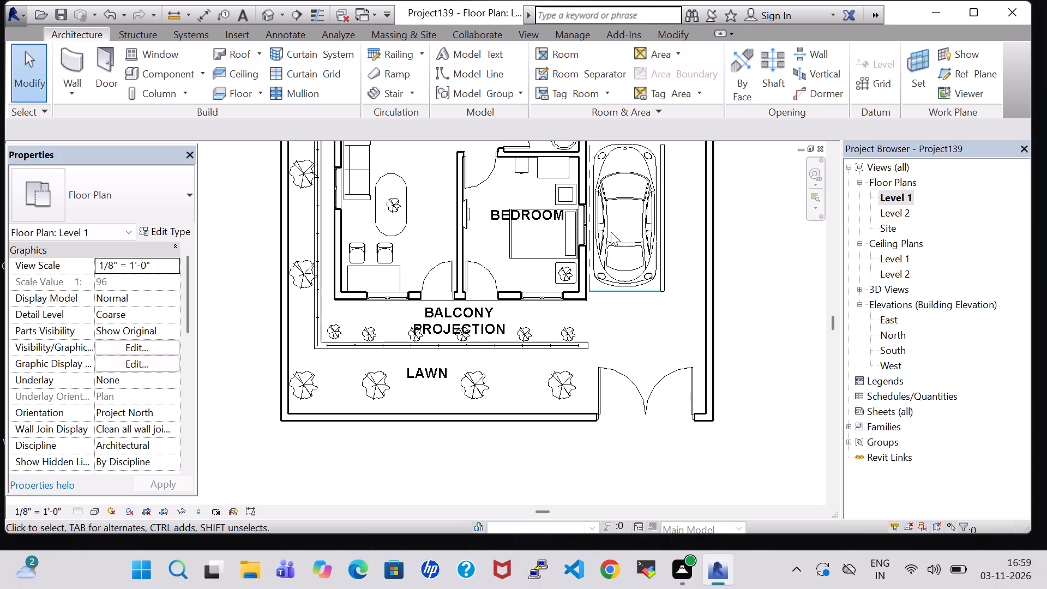
scroll(590, 240, down, 3)
scroll(615, 295, up, 1)
middle_drag(615, 296, 622, 442)
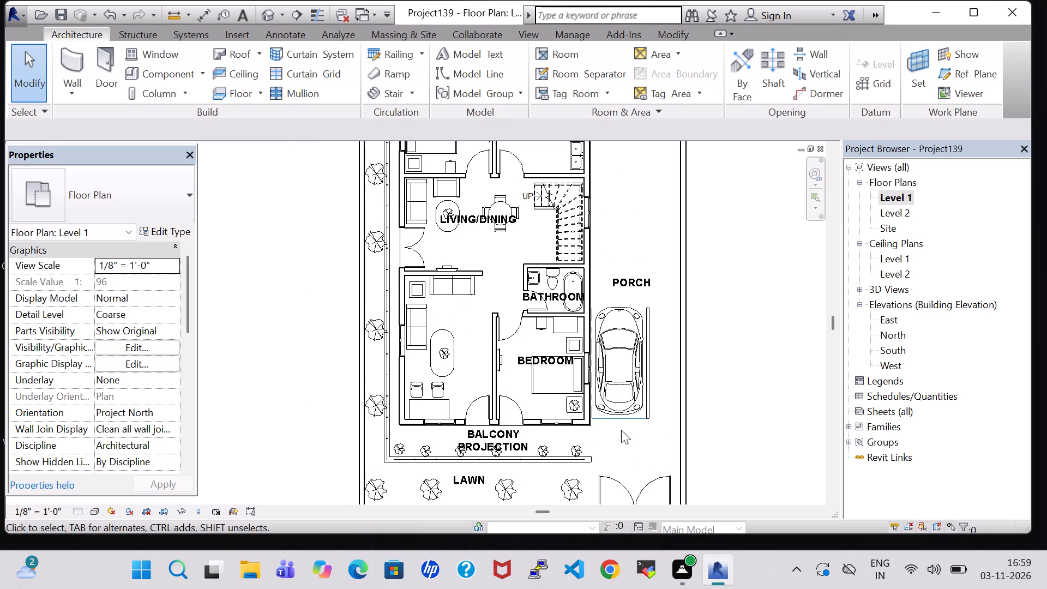
click(569, 54)
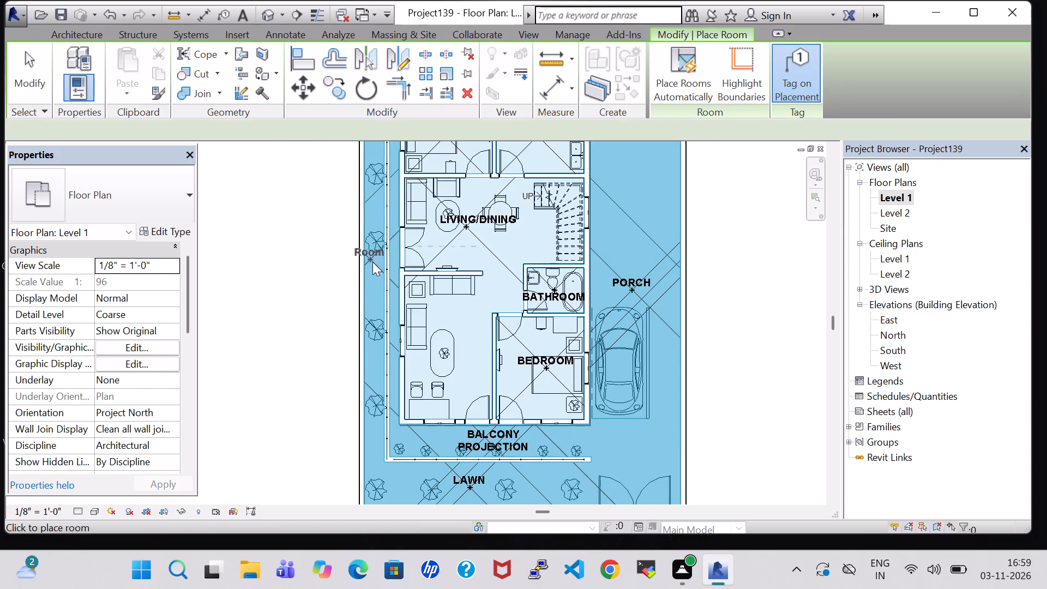
click(377, 285)
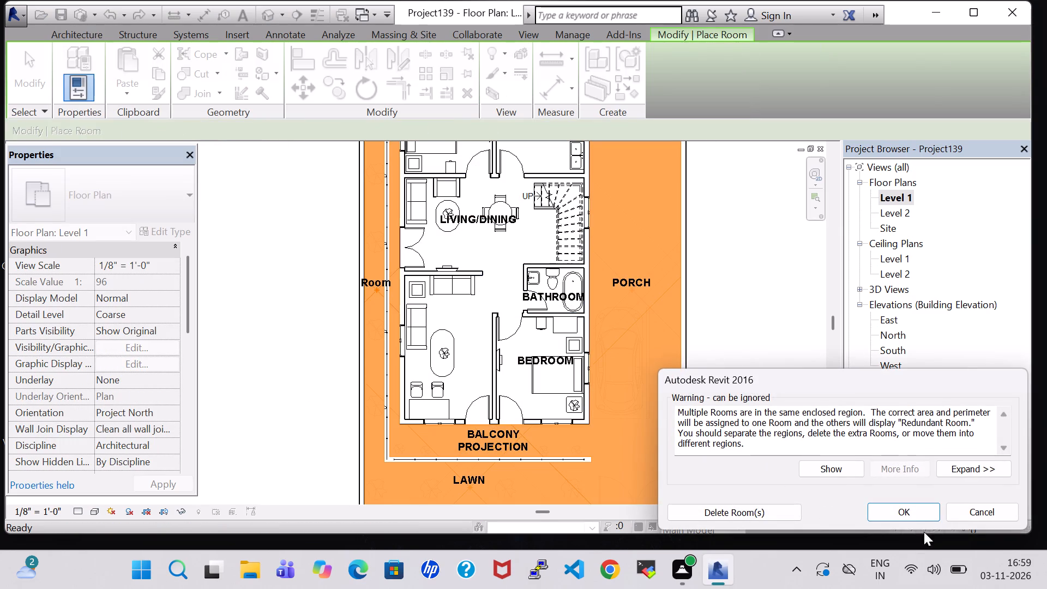
click(901, 514)
key(Escape)
key(Escape)
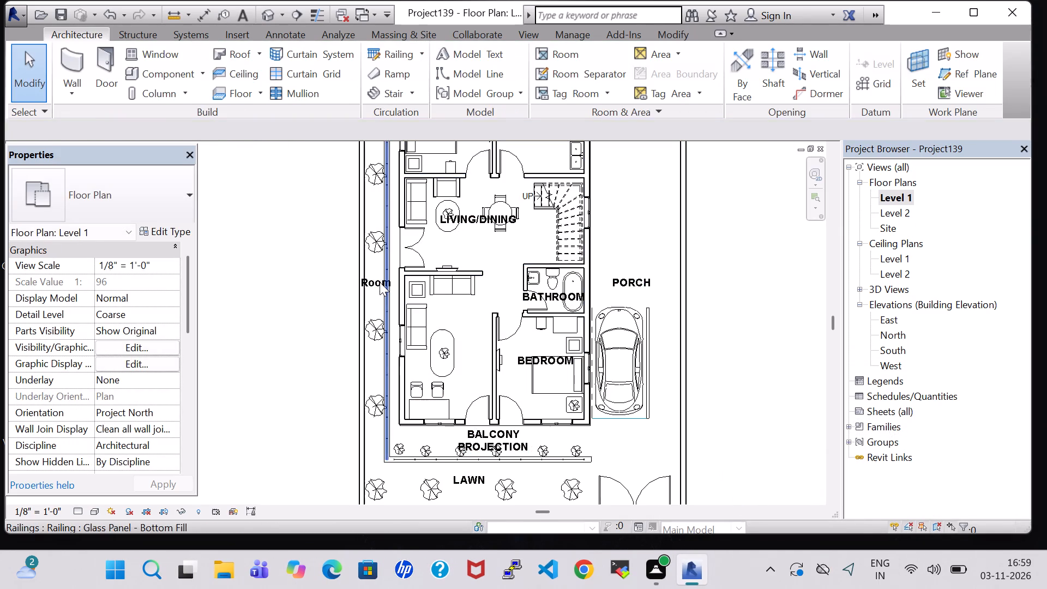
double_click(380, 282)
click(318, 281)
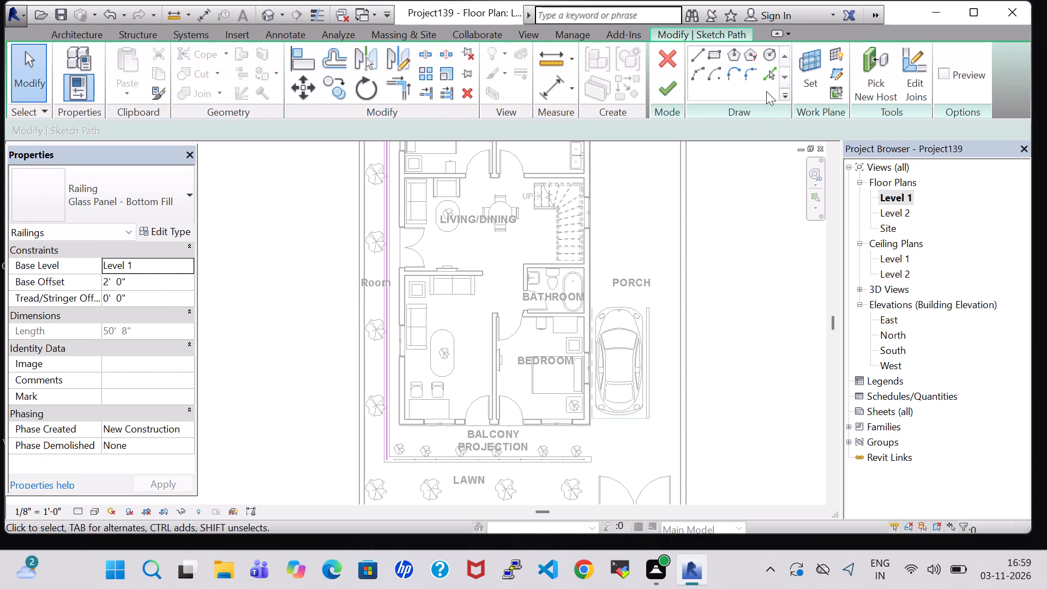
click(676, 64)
Rename the room tag in the planted side strip to SIDE LAWN.
click(377, 285)
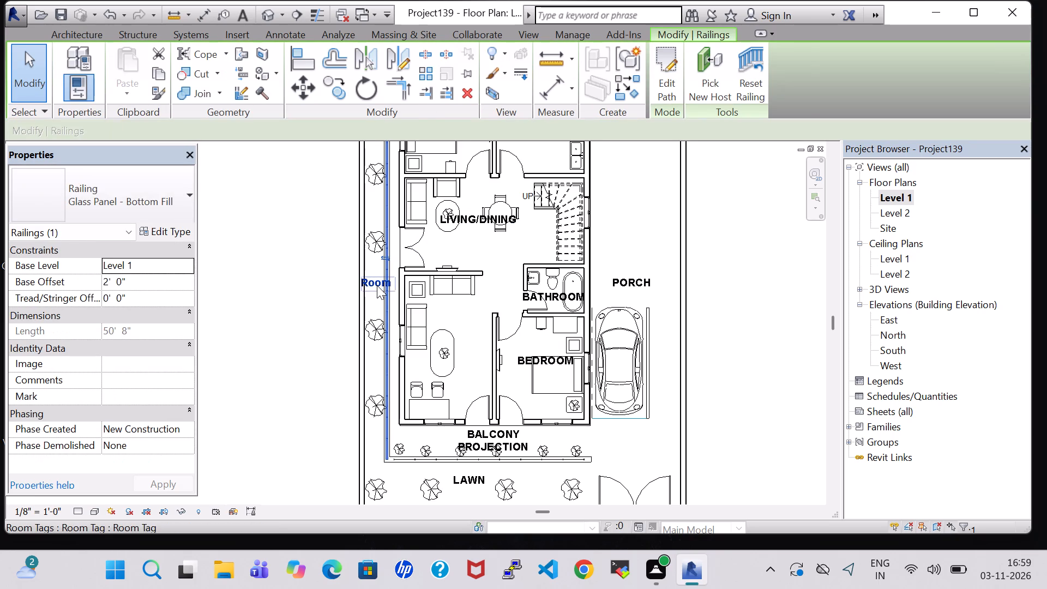
click(377, 285)
key(BackSpace)
text(SIDE)
key(space)
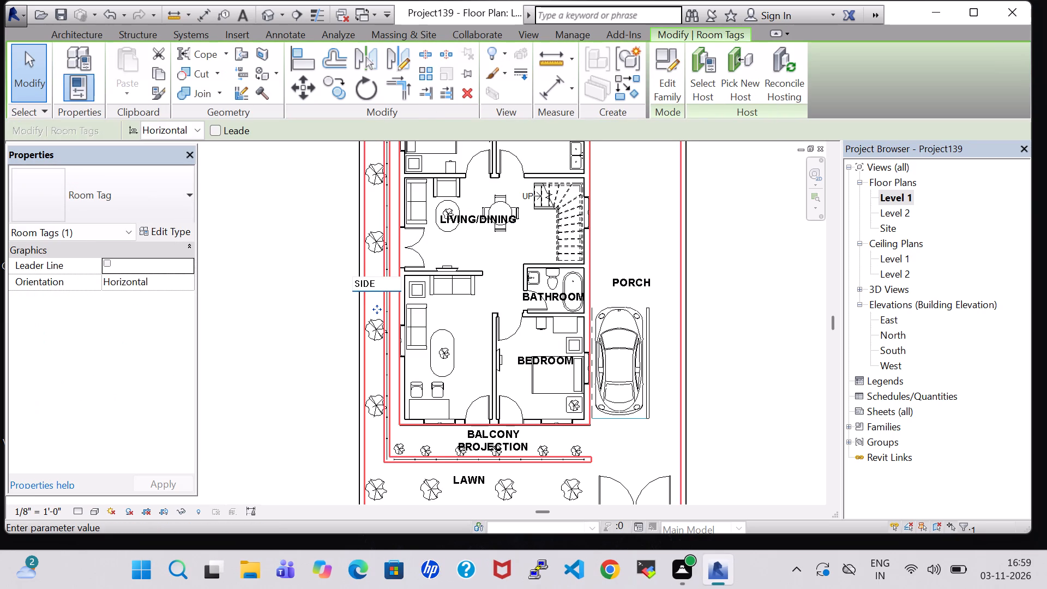
text(LAWN)
key(Return)
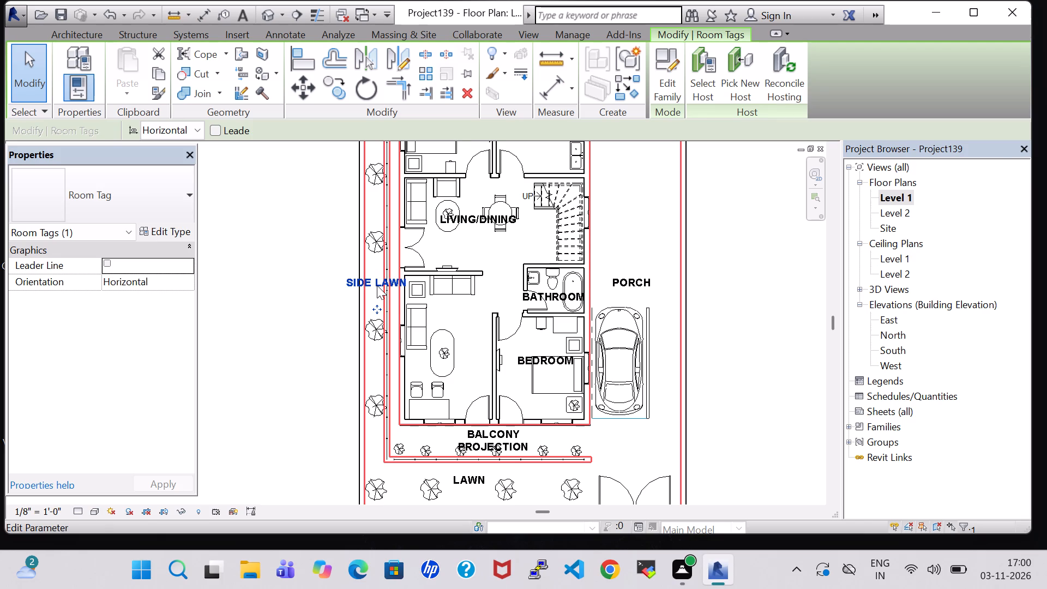
Set the SIDE LAWN tag's orientation to Vertical and nudge it toward the house to centre it in the strip.
click(174, 124)
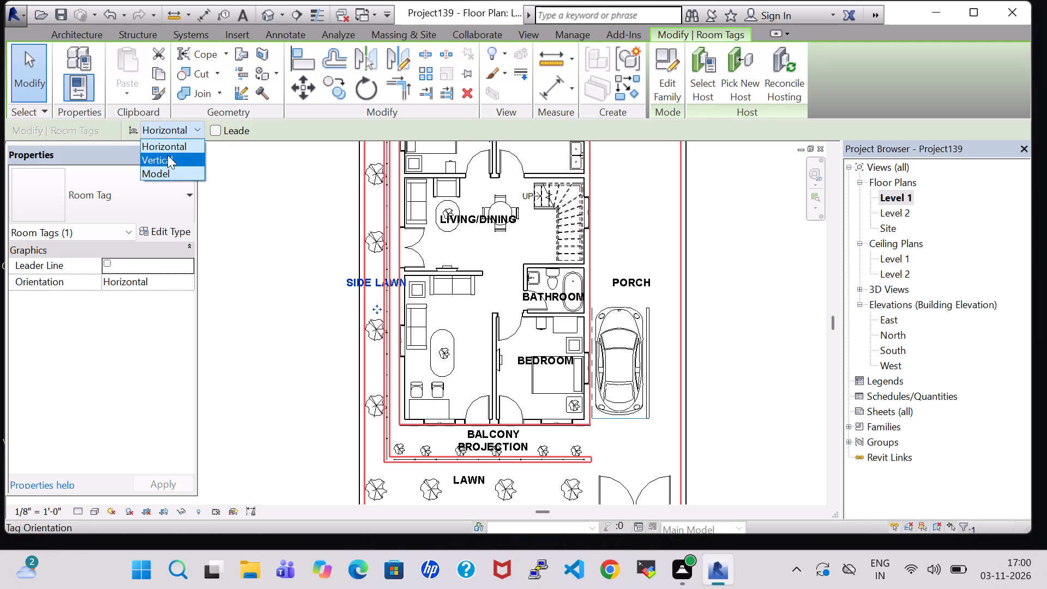
click(167, 155)
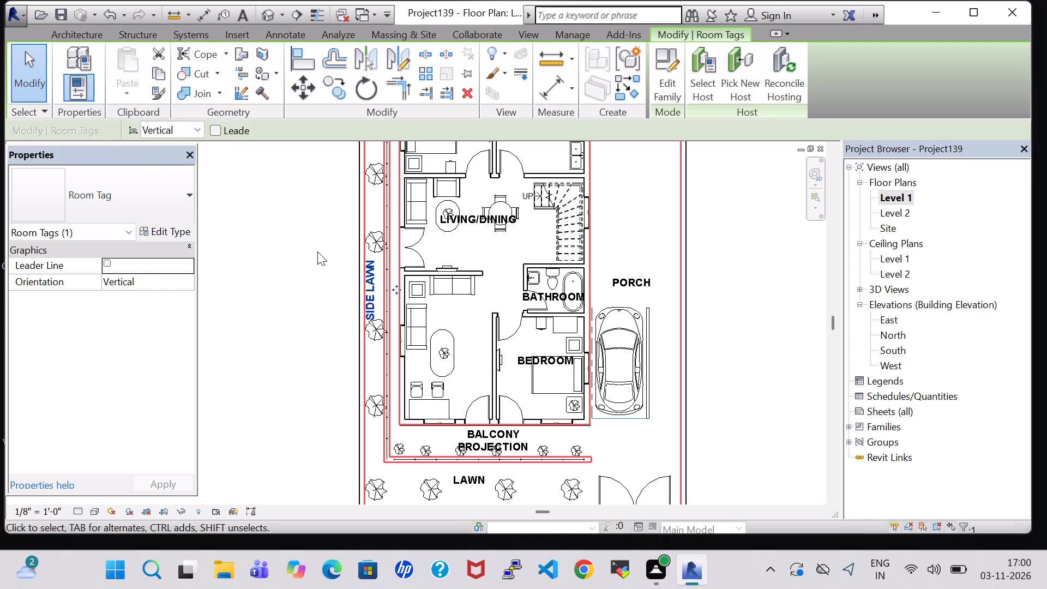
key(Right)
click(321, 296)
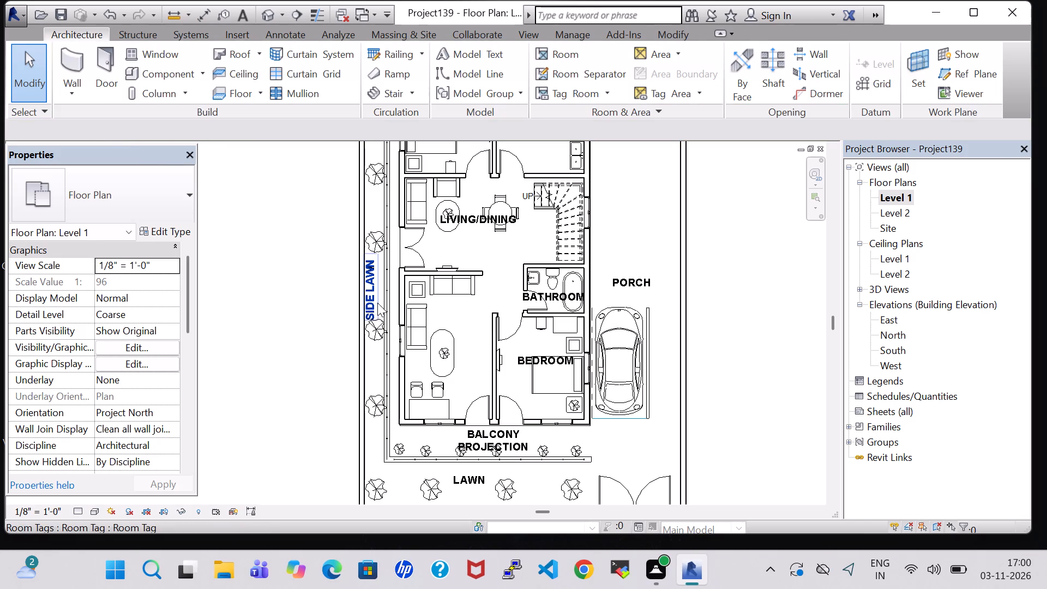
click(371, 301)
key(Right)
click(323, 306)
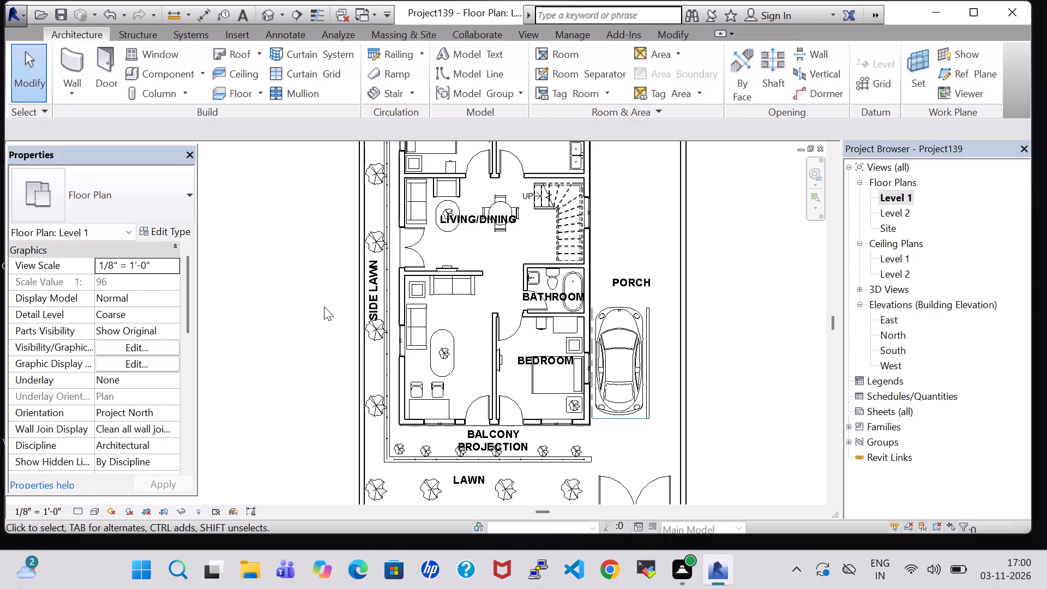
Examine the labelled Level 1 plan and the front of the house in 3D, ending back on the Level 1 plan.
scroll(356, 299, up, 5)
scroll(356, 299, down, 9)
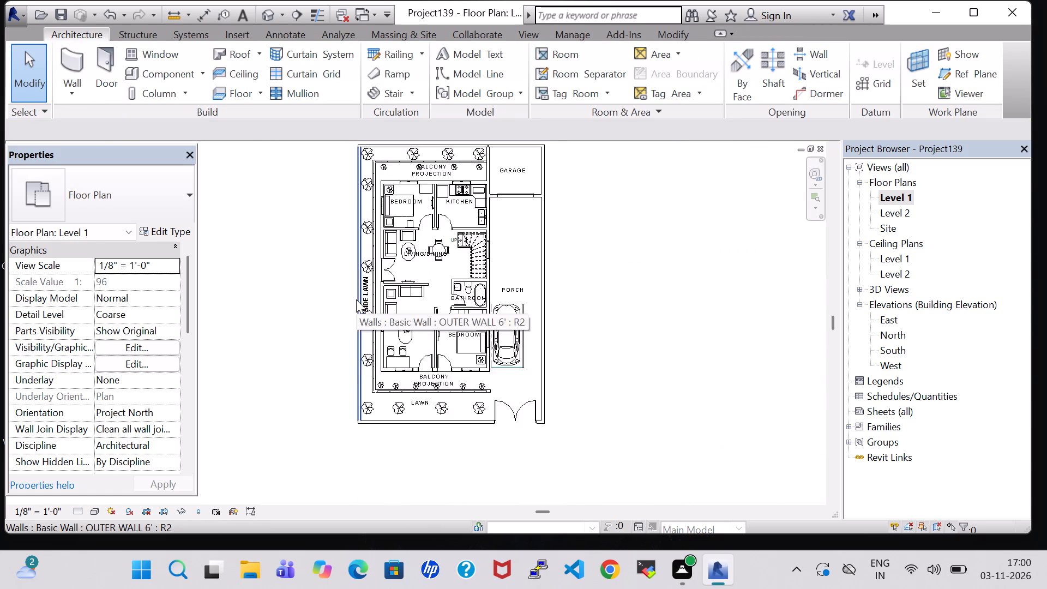
scroll(356, 299, down, 2)
scroll(534, 344, up, 5)
middle_drag(518, 317, 644, 389)
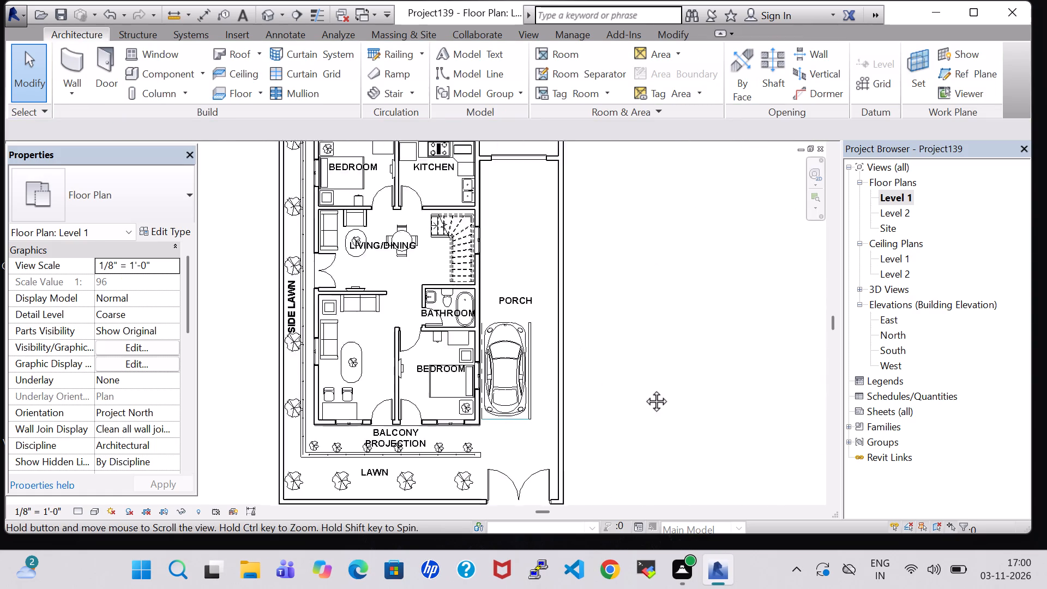
middle_drag(644, 389, 661, 396)
click(268, 10)
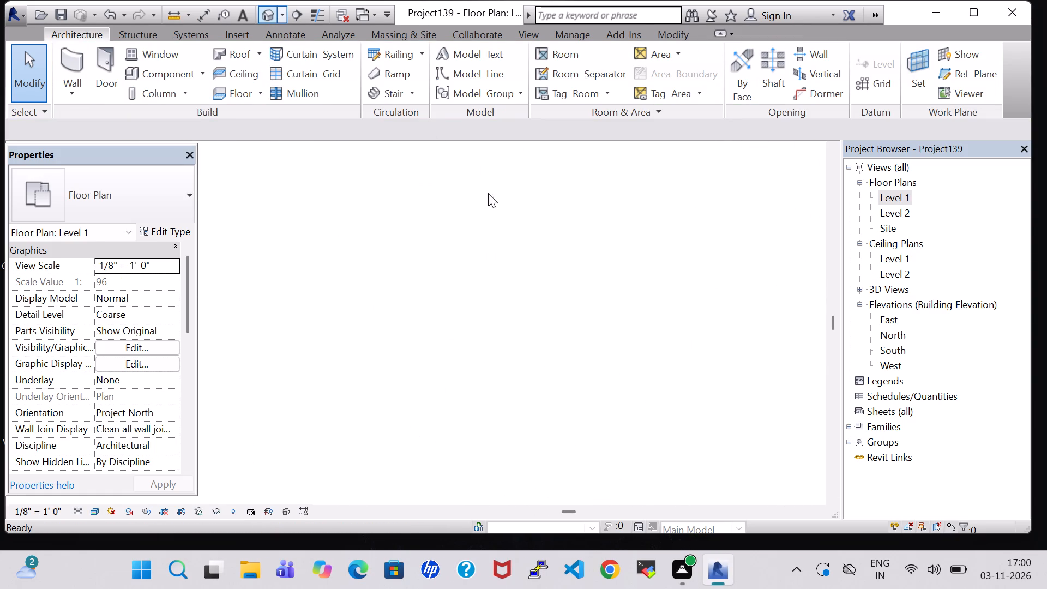
scroll(512, 289, down, 1)
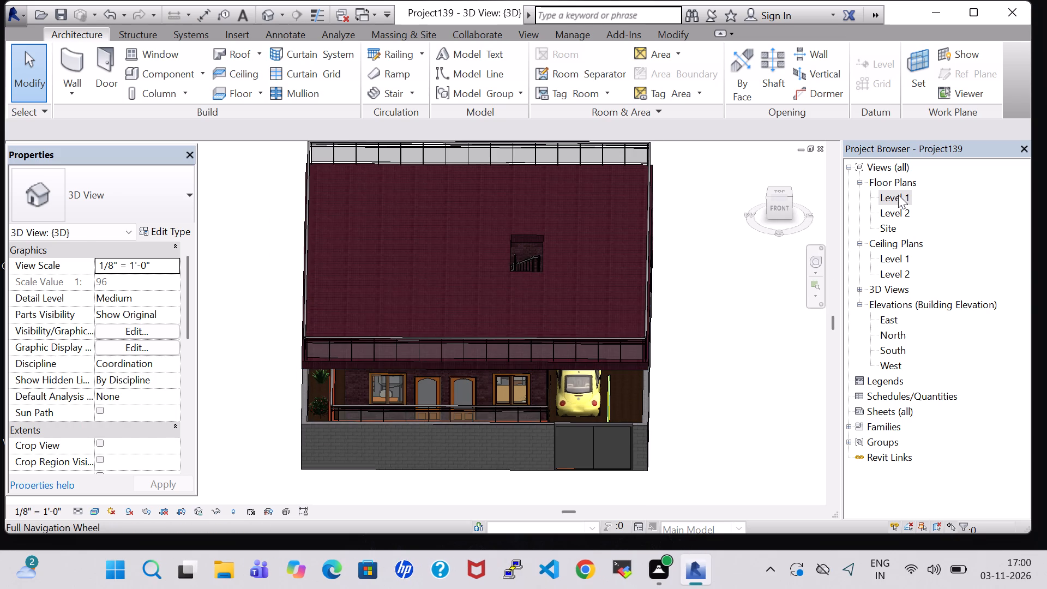
double_click(898, 195)
scroll(492, 261, down, 1)
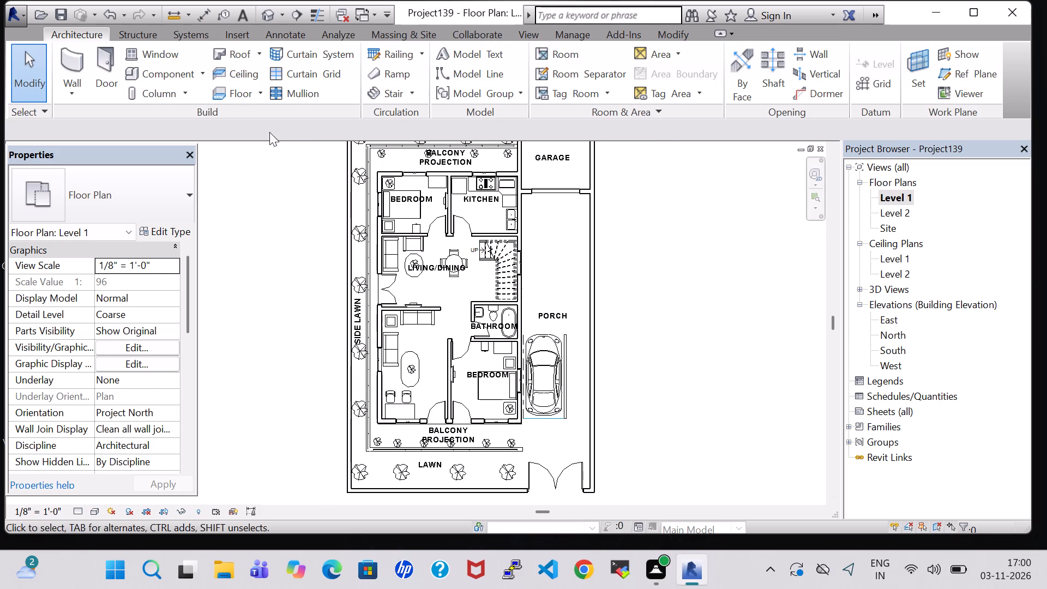
Start loading a component family and browse the Site library's Logistics and Accessories folders.
click(156, 69)
click(670, 75)
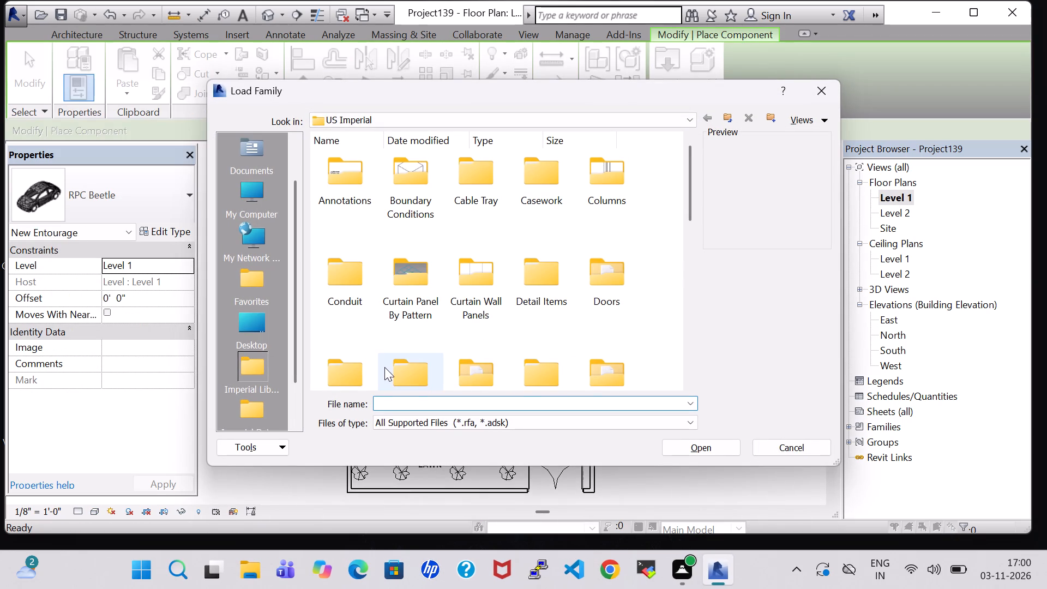
click(420, 369)
key(x)
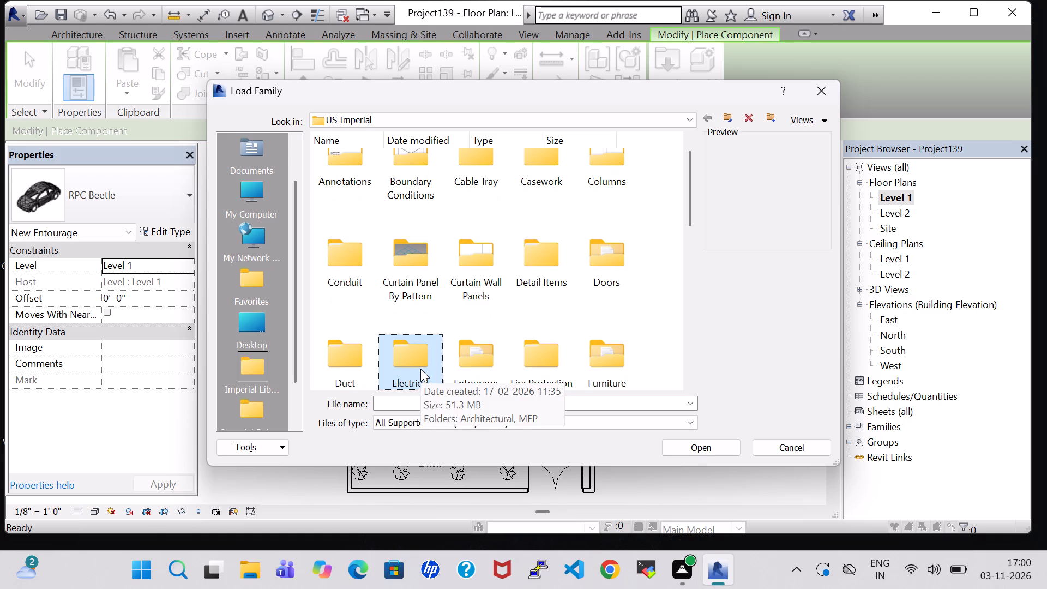
key(s)
double_click(360, 184)
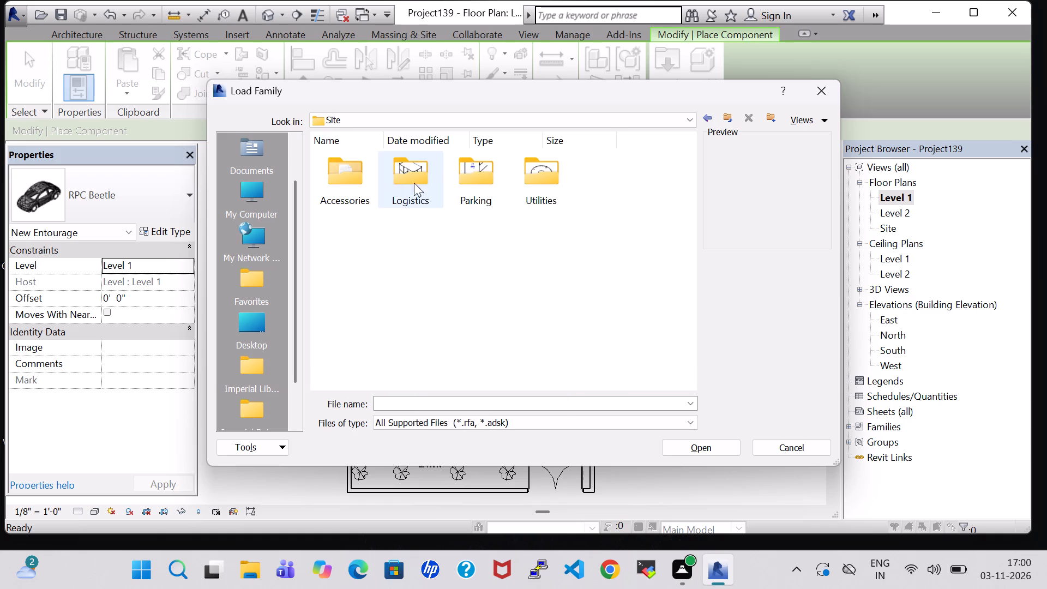
double_click(425, 183)
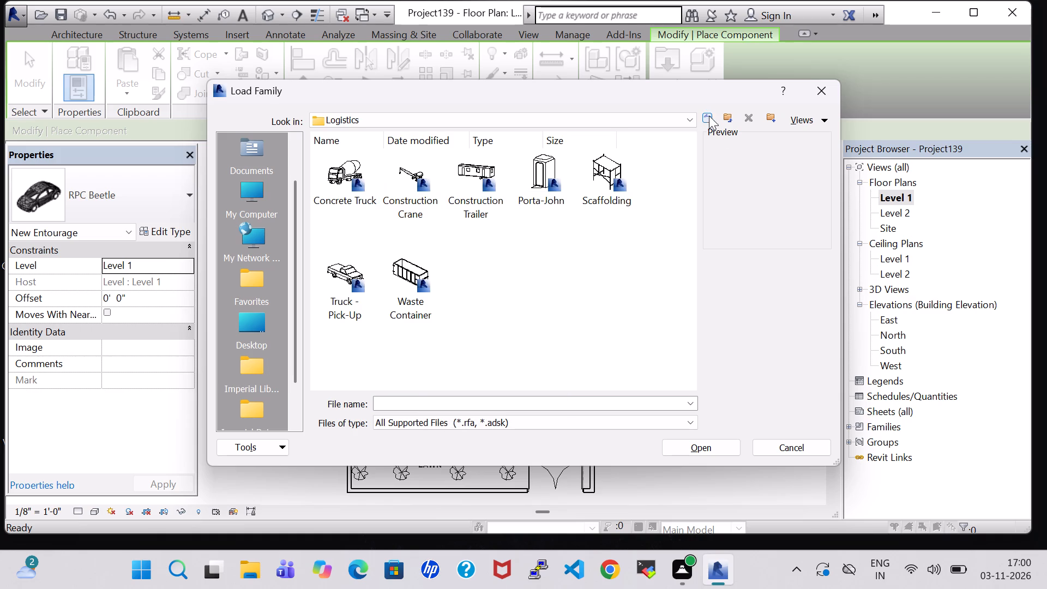
click(712, 116)
double_click(334, 176)
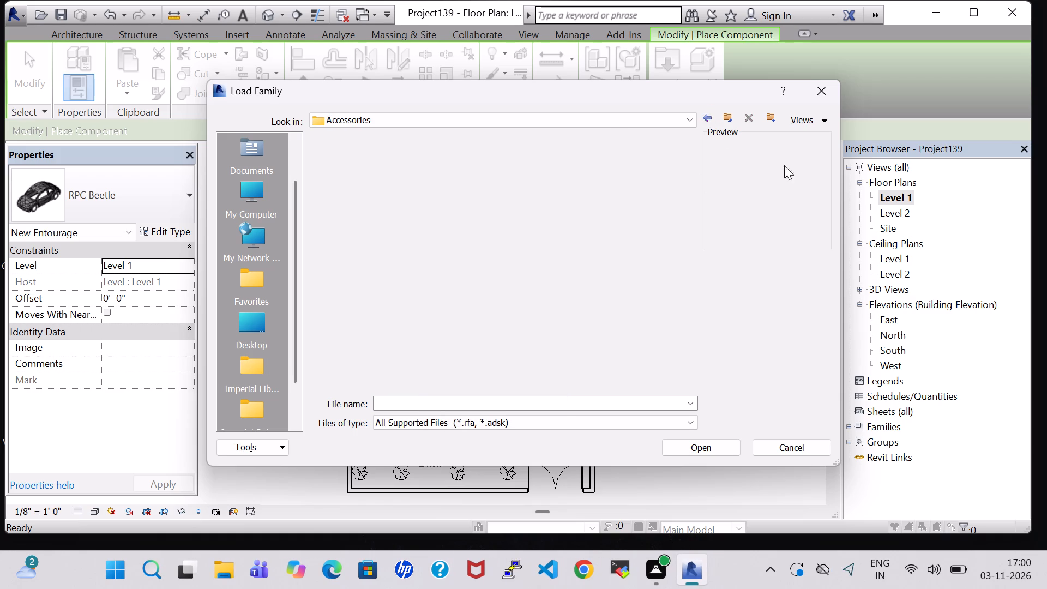
click(707, 118)
click(708, 118)
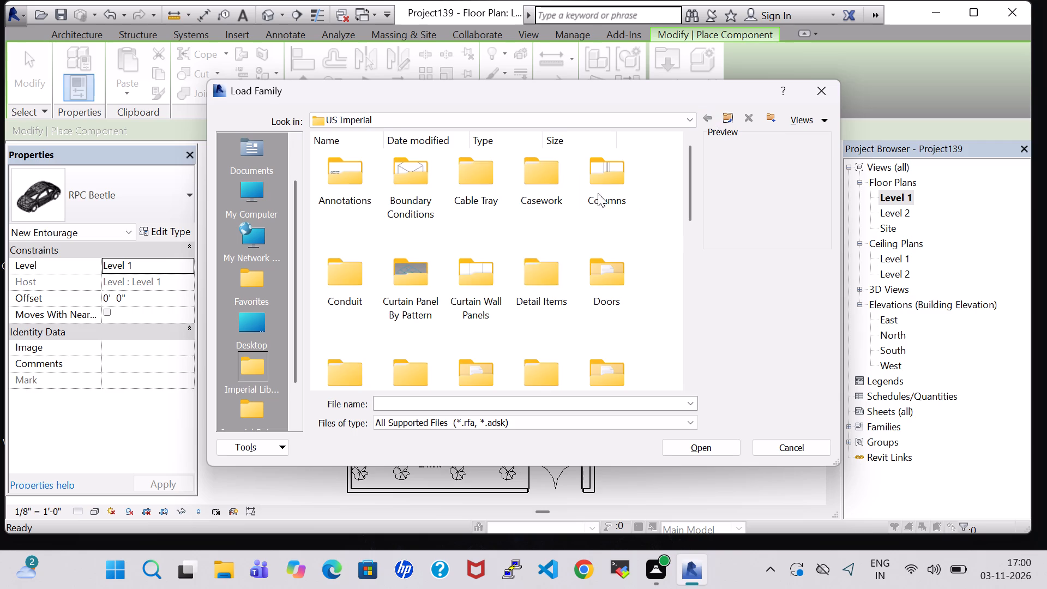
Load the RPC Female family from the Entourage folder of the US Imperial library.
scroll(430, 312, up, 3)
scroll(436, 304, down, 2)
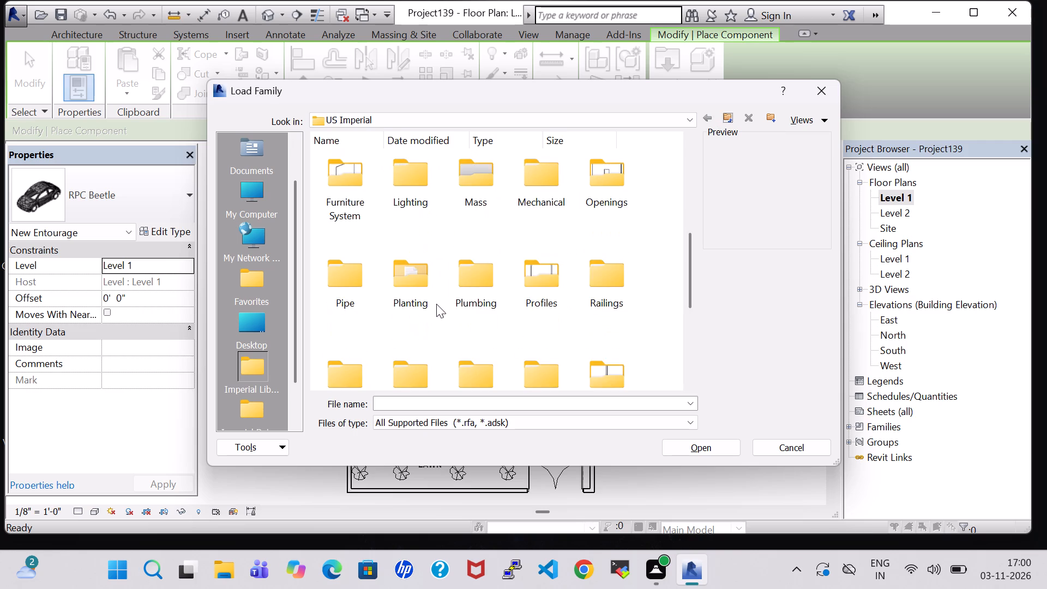
scroll(436, 304, up, 4)
double_click(464, 358)
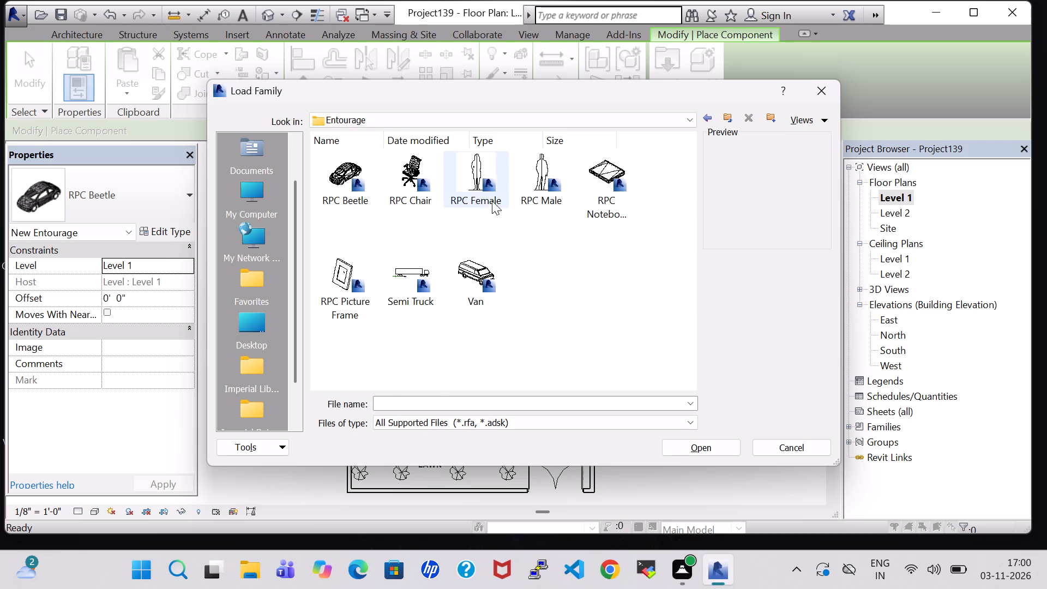
click(536, 179)
click(460, 174)
click(708, 441)
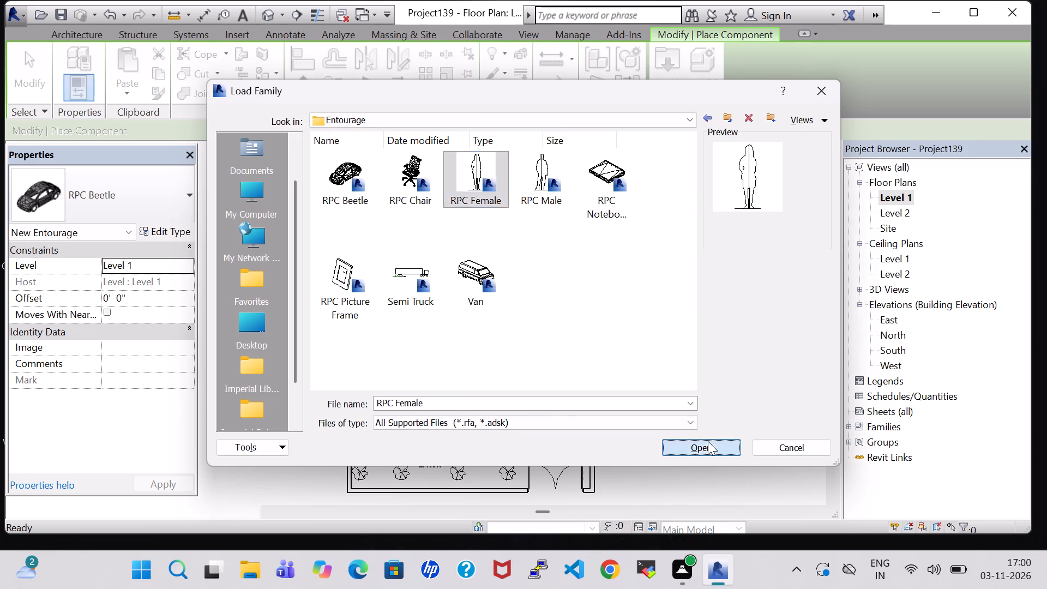
Place an RPC Female Cynthia figure on each sofa in the room below the living/dining area, rotating the second to face the oval table.
scroll(422, 333, up, 5)
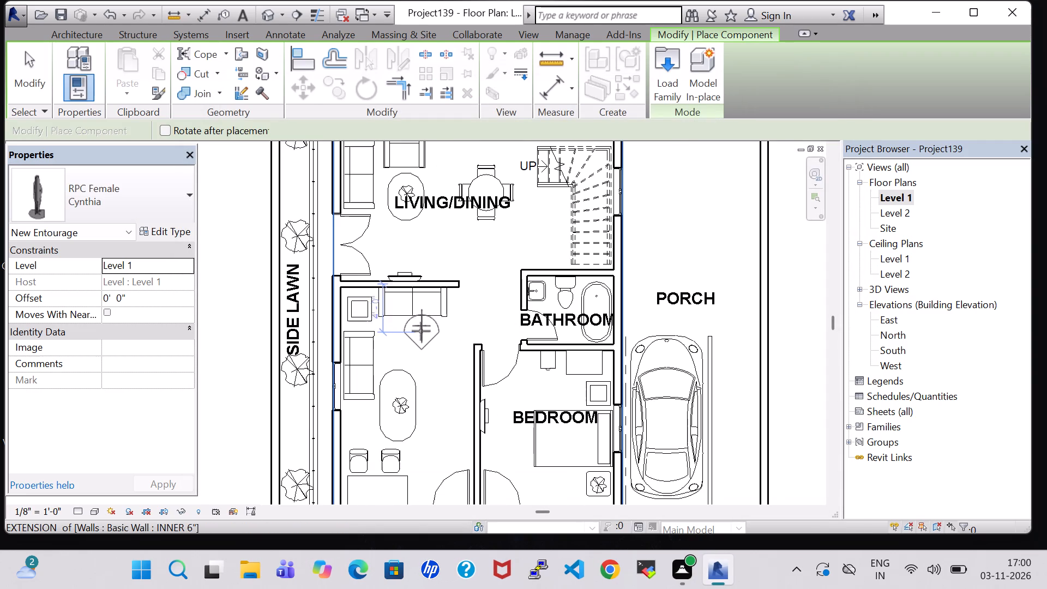
click(408, 321)
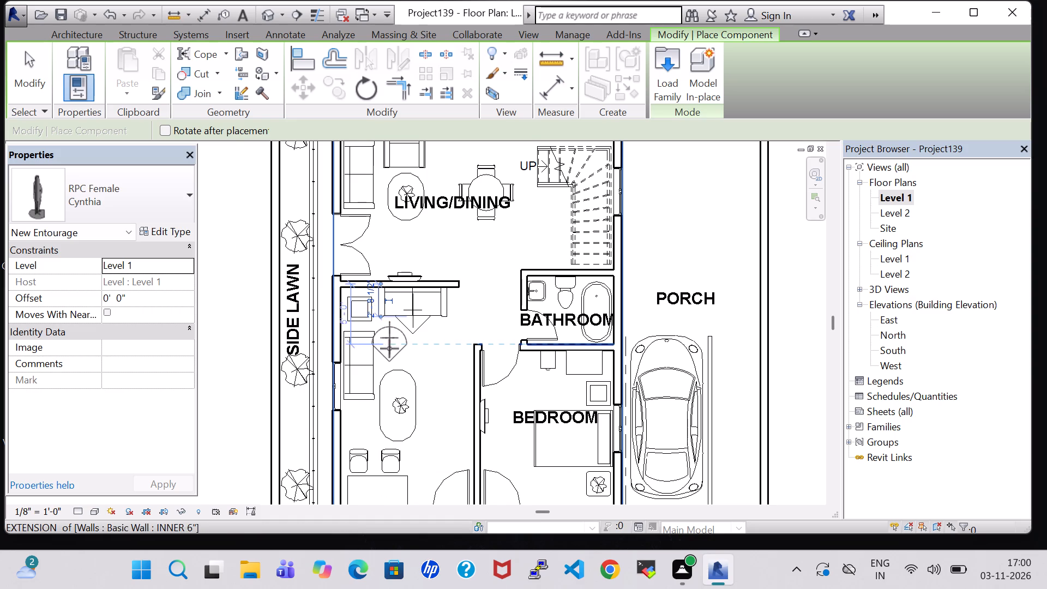
key(space)
key(space)
key(space)
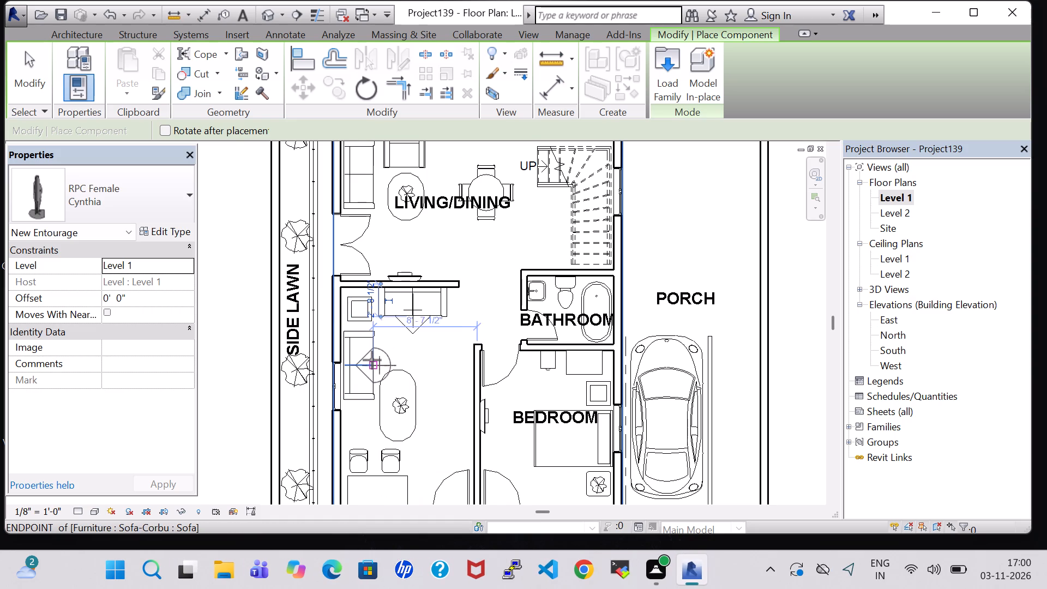
key(space)
key(space)
click(372, 360)
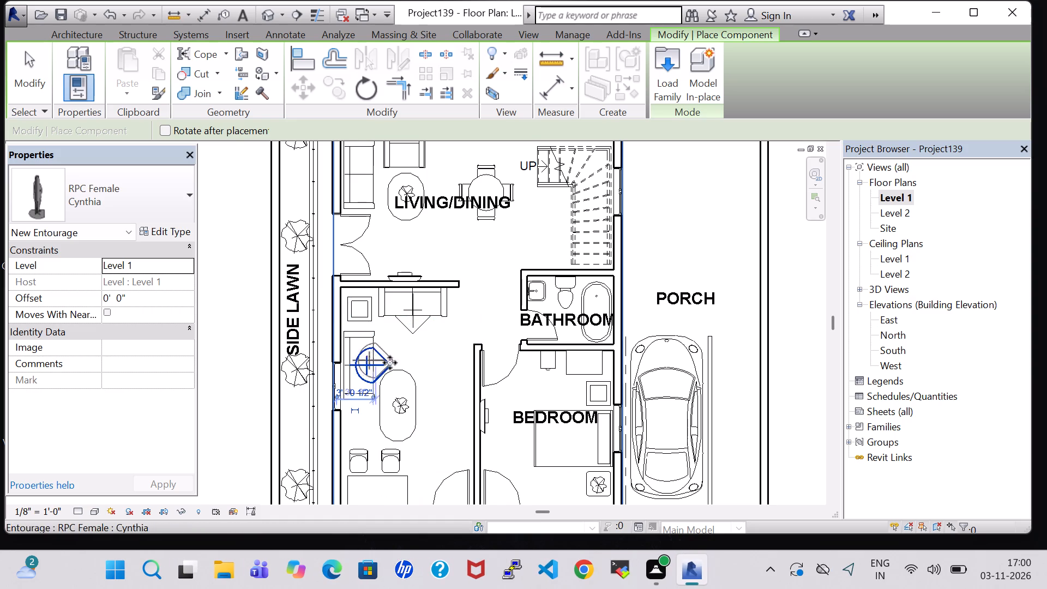
key(Escape)
key(Escape)
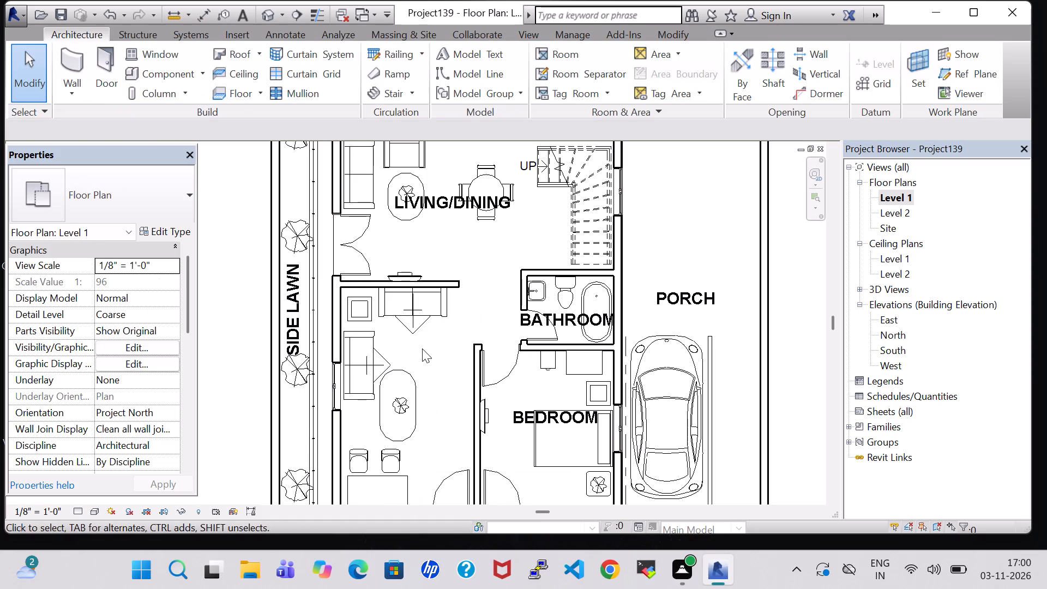
Nudge the oval table away from the side-wall sofa and up toward the sofa against the interior wall.
click(402, 378)
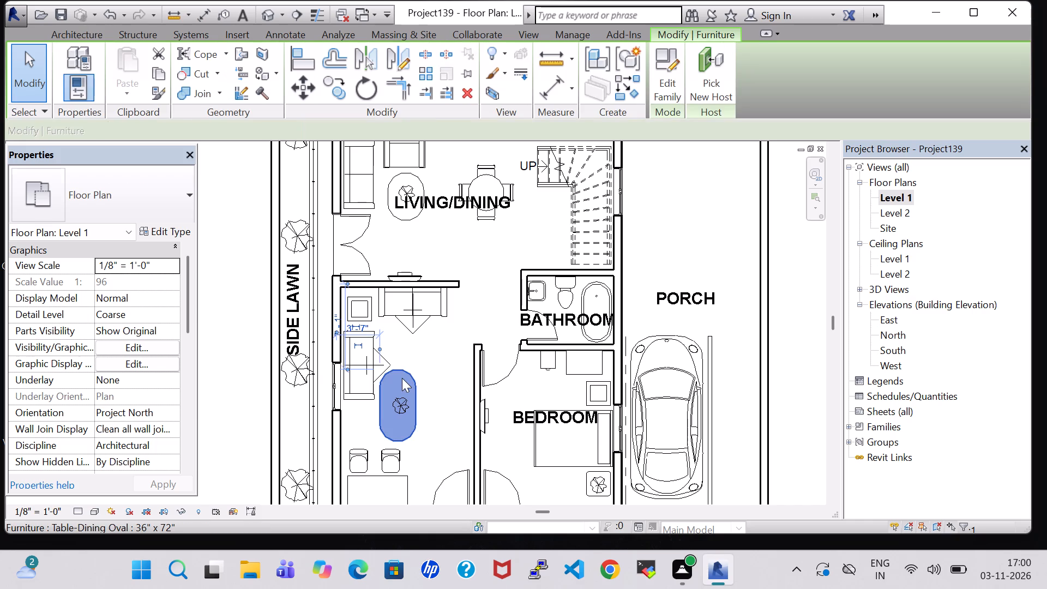
key(Right)
key(Right)
key(Right)
key(Right)
key(Up)
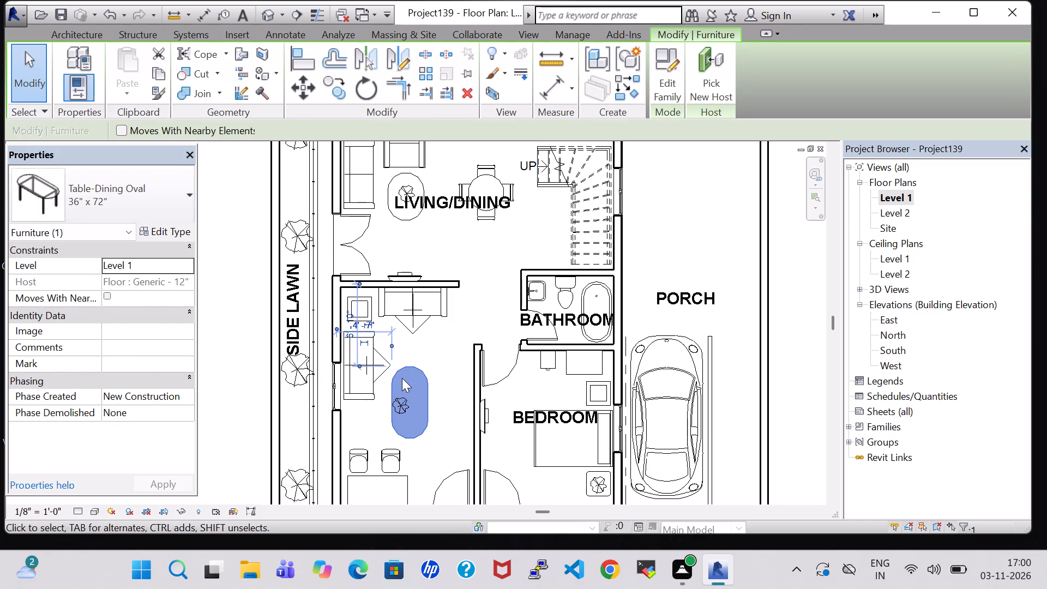
key(Up)
key(Up)
key(Up)
key(Up)
key(Up)
key(Up)
key(Up)
key(Up)
key(Up)
key(Up)
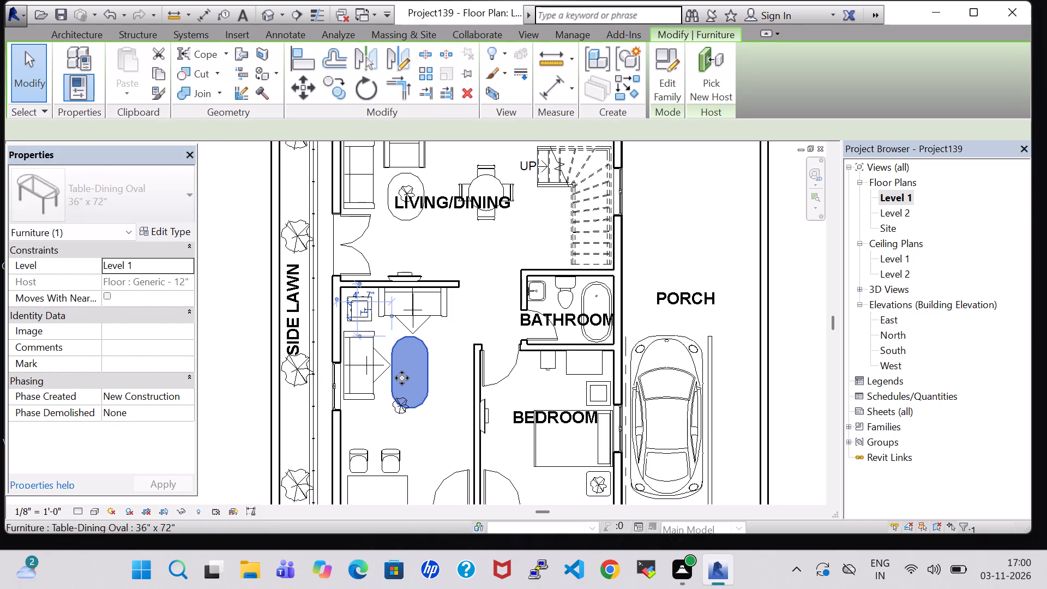
key(Right)
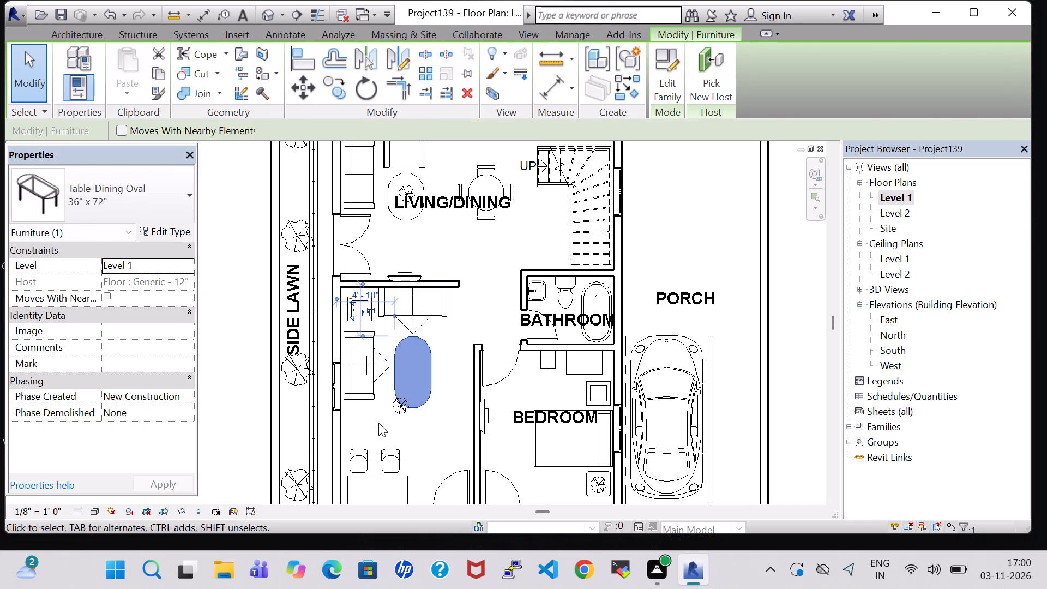
click(383, 425)
Nudge the Agave plant back onto the centre of the relocated oval table.
click(400, 412)
key(Up)
key(Up)
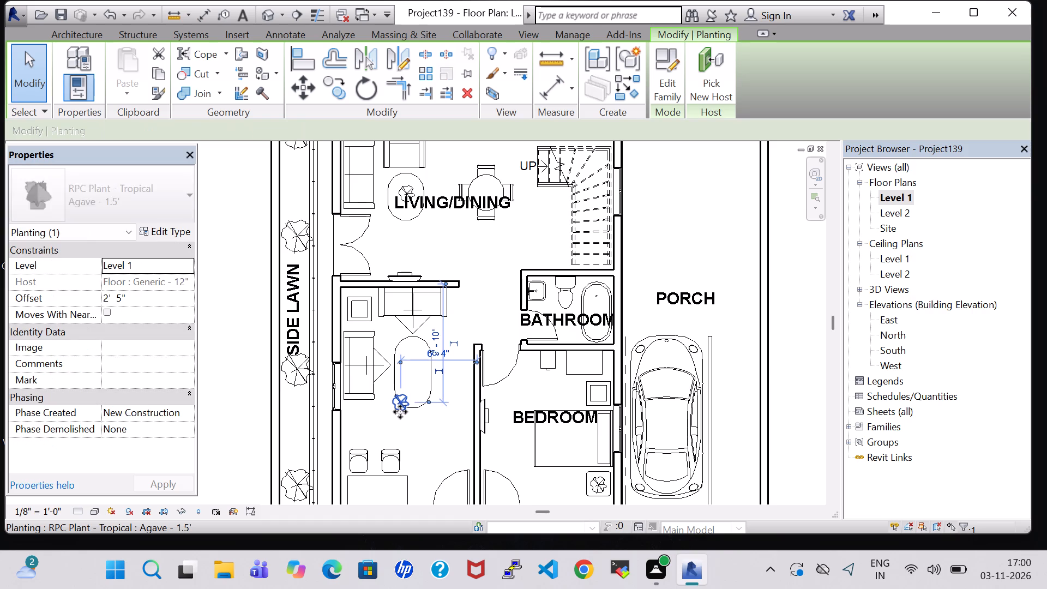
key(Up)
key(Up)
key(Up)
key(Up)
key(Up)
key(Up)
key(Up)
key(Right)
key(Right)
key(Right)
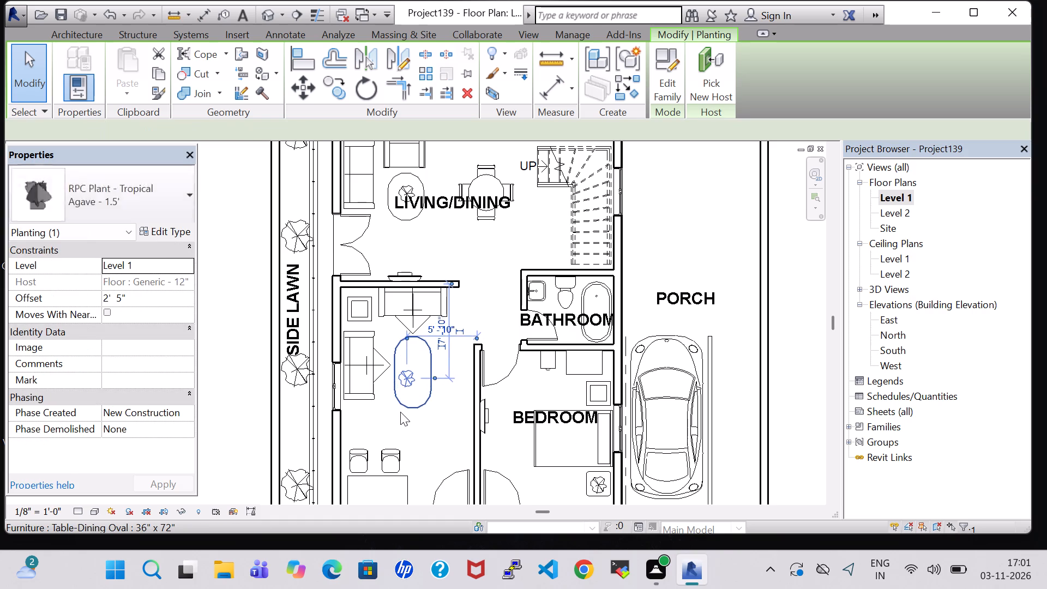
key(Right)
key(Right)
key(Up)
key(Up)
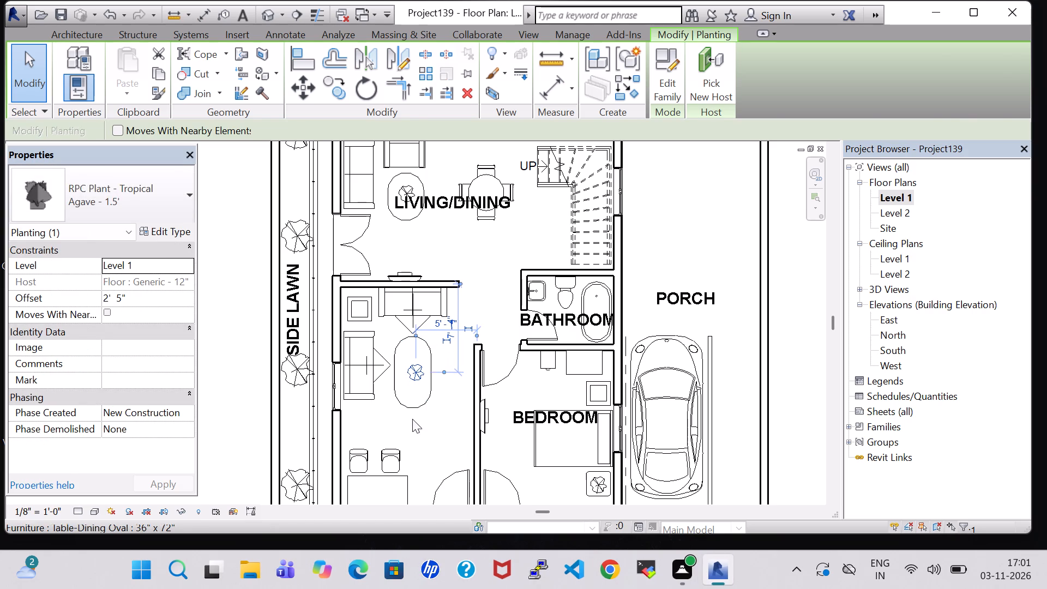
click(422, 423)
Place another RPC Female Cynthia on the living/dining side-wall sofa, rotated to face the oval table, and nudge it slightly down.
click(413, 320)
right_click(413, 320)
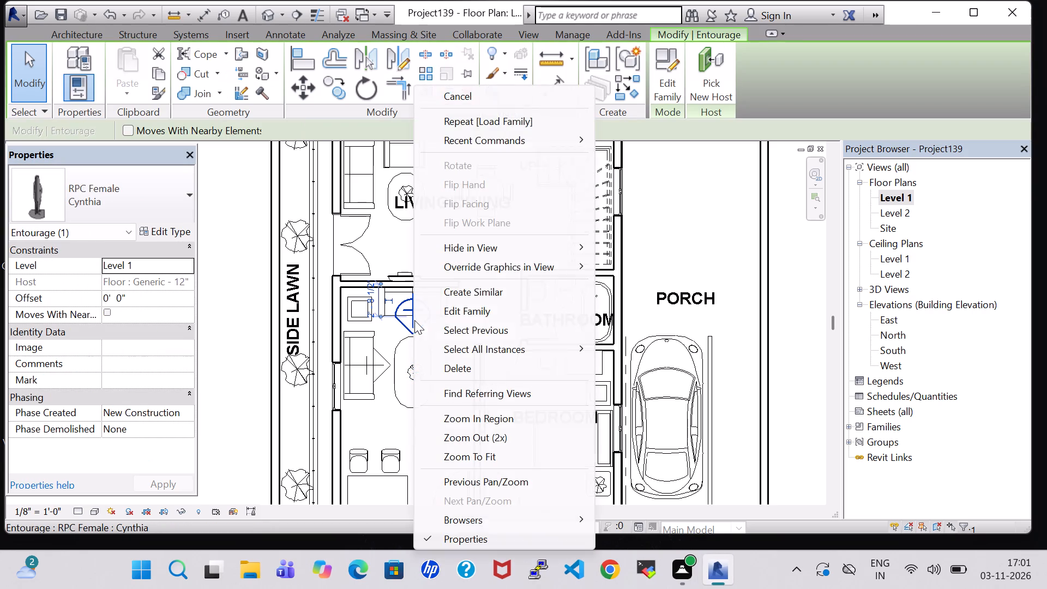
click(525, 289)
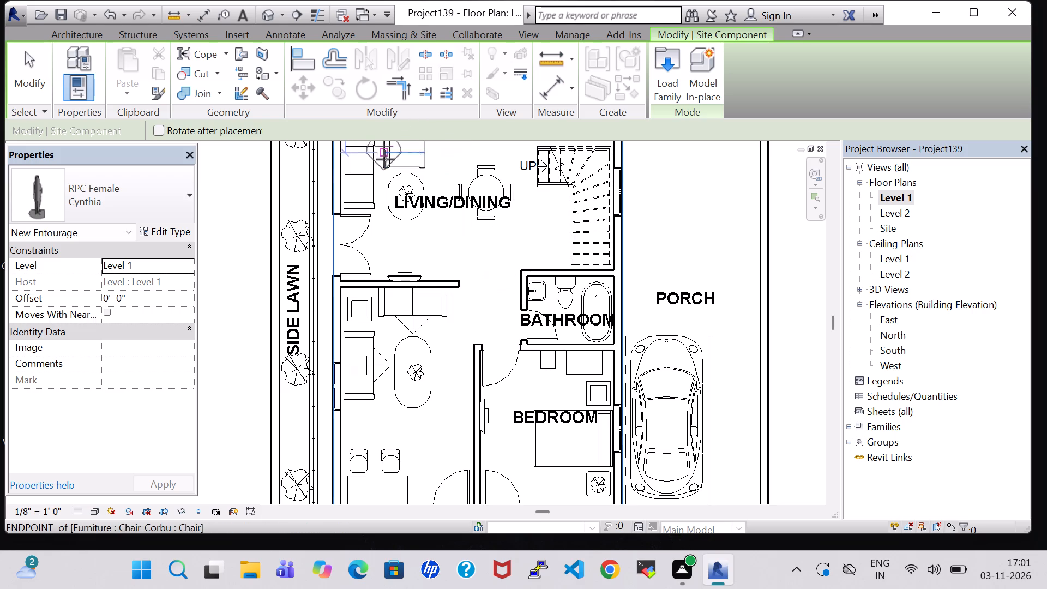
key(space)
click(373, 176)
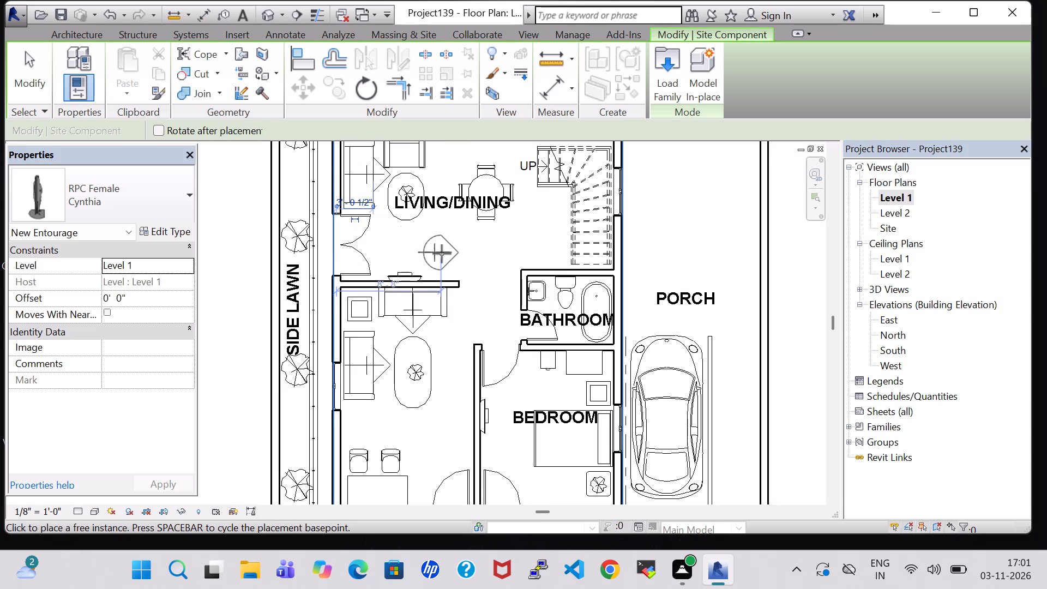
key(Escape)
key(Escape)
click(376, 178)
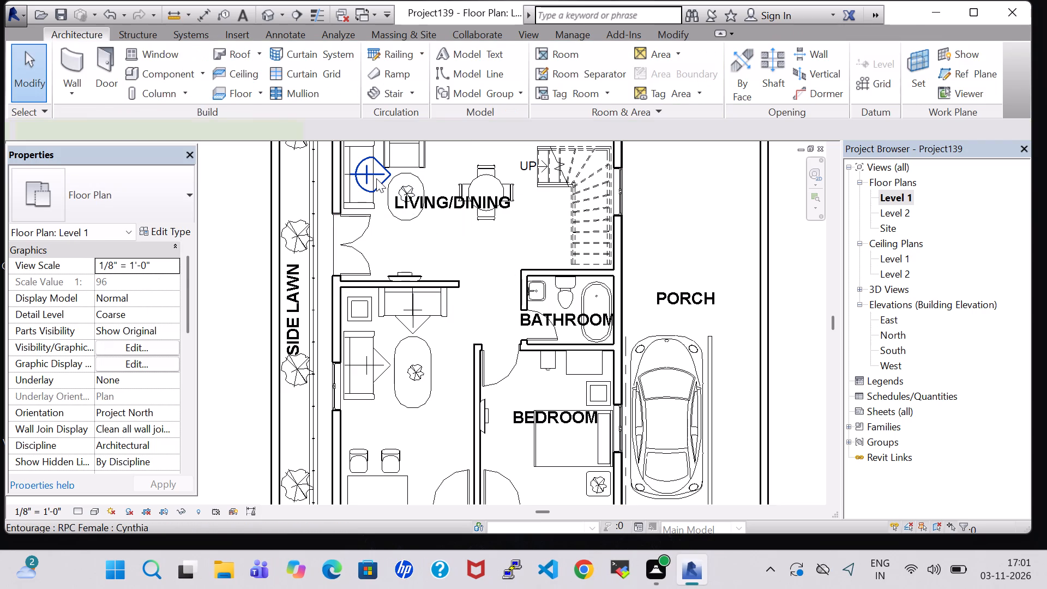
key(Down)
click(442, 255)
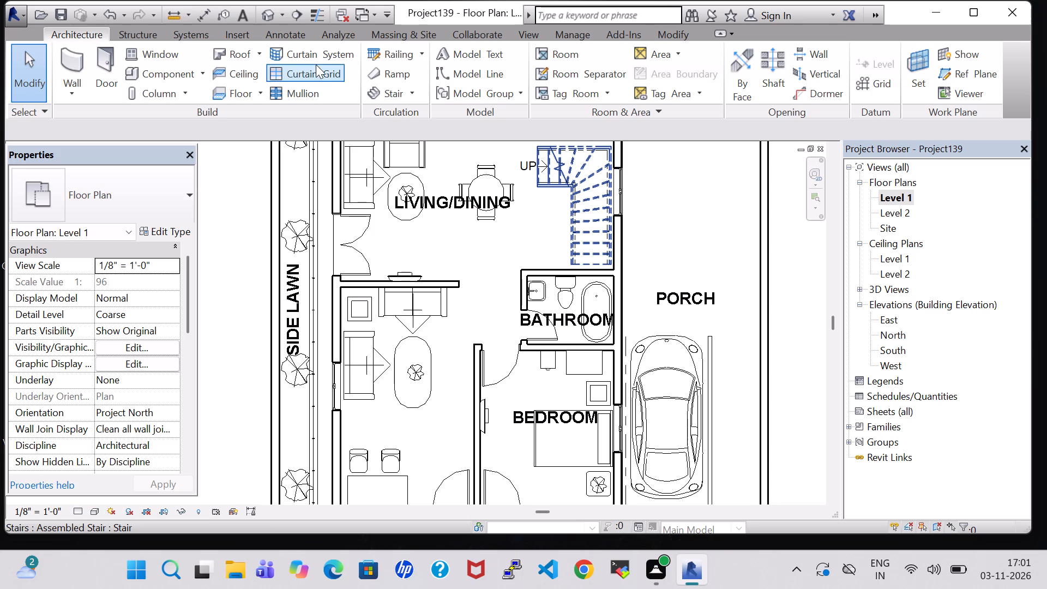
Open the default 3D view of the house and save the project.
click(262, 13)
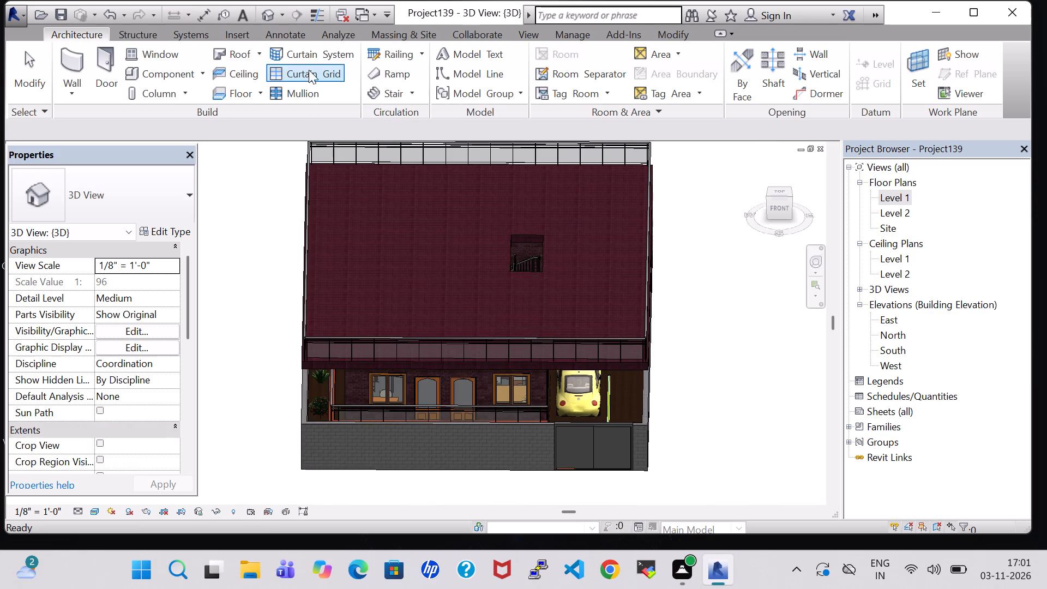
click(63, 10)
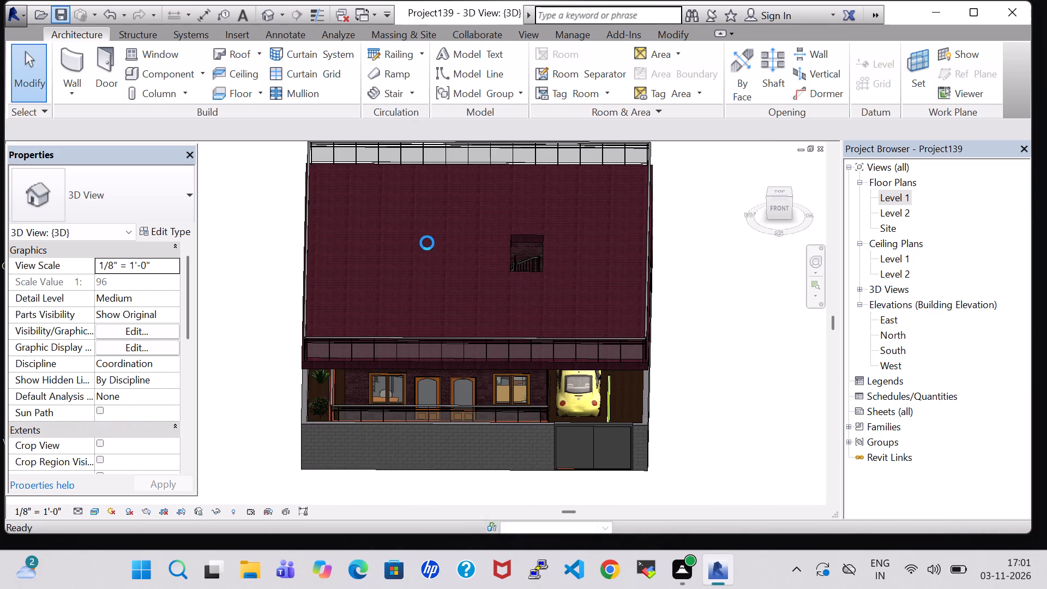
Export the model as an IFC 2x3 file named Project139 in the work folder.
click(19, 16)
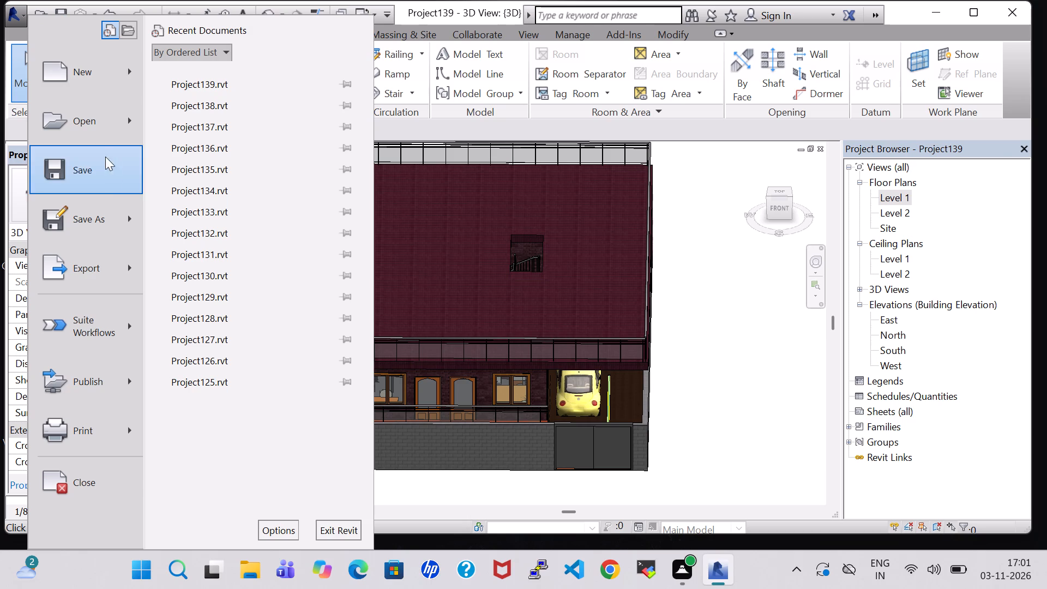
click(92, 275)
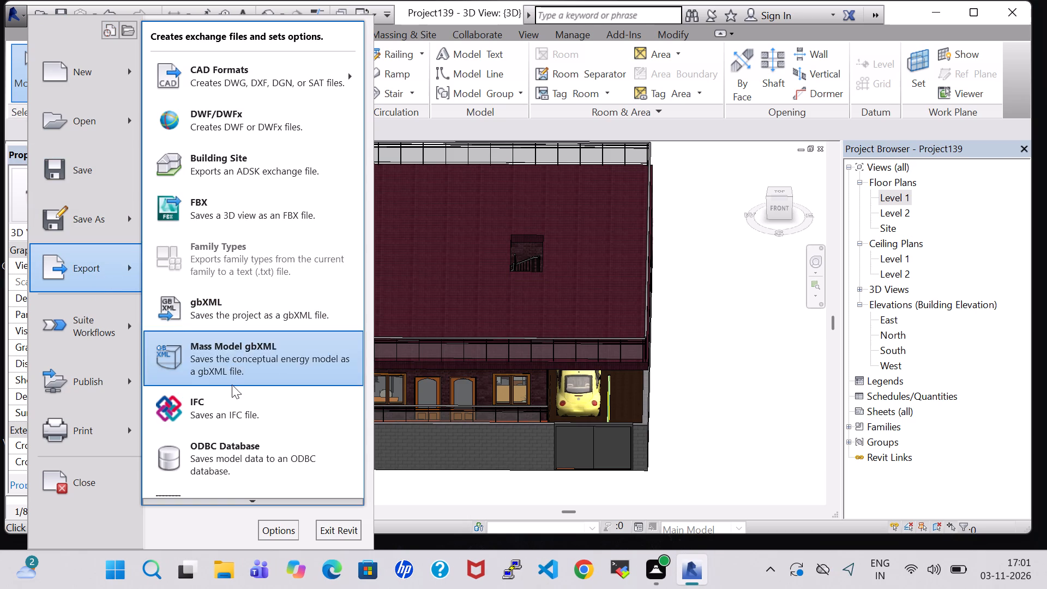
click(232, 405)
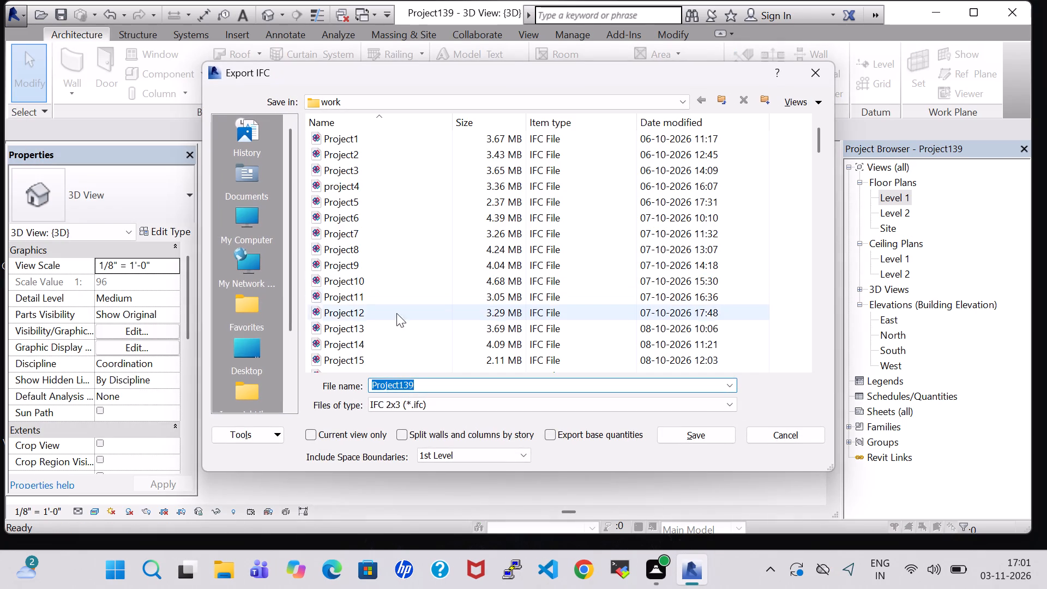
click(718, 438)
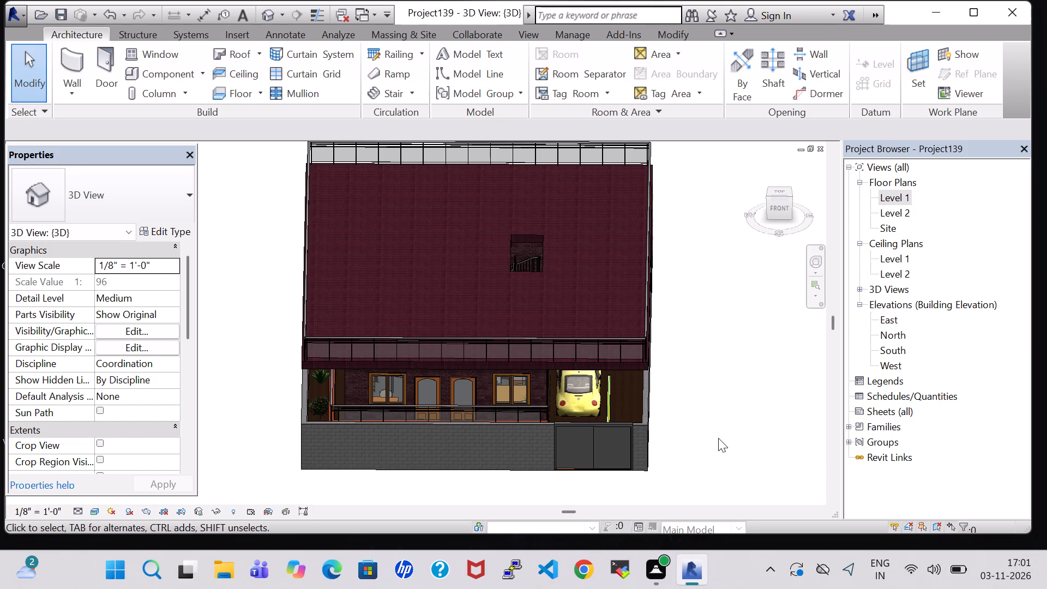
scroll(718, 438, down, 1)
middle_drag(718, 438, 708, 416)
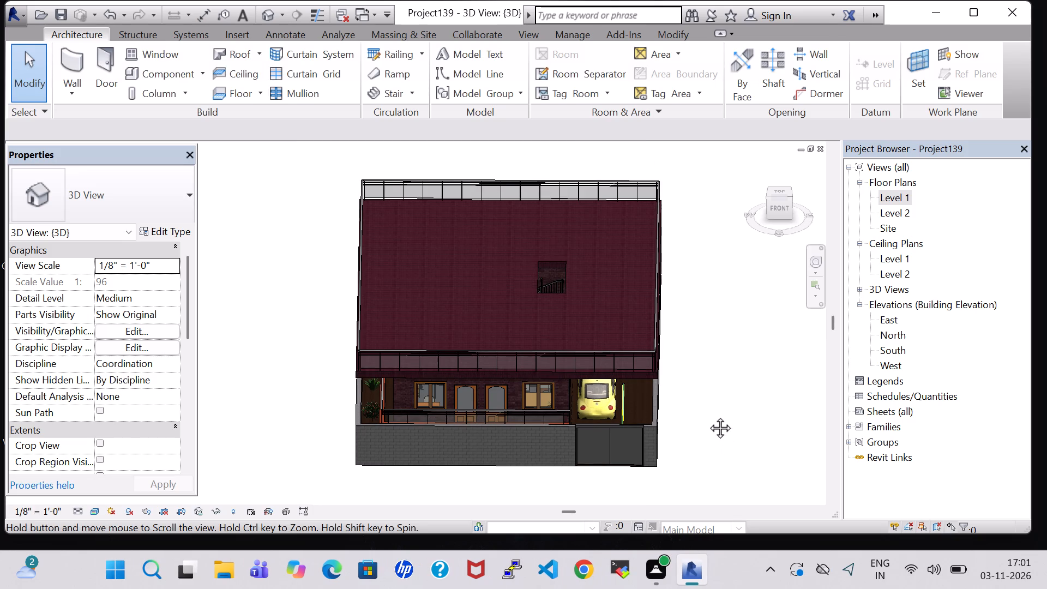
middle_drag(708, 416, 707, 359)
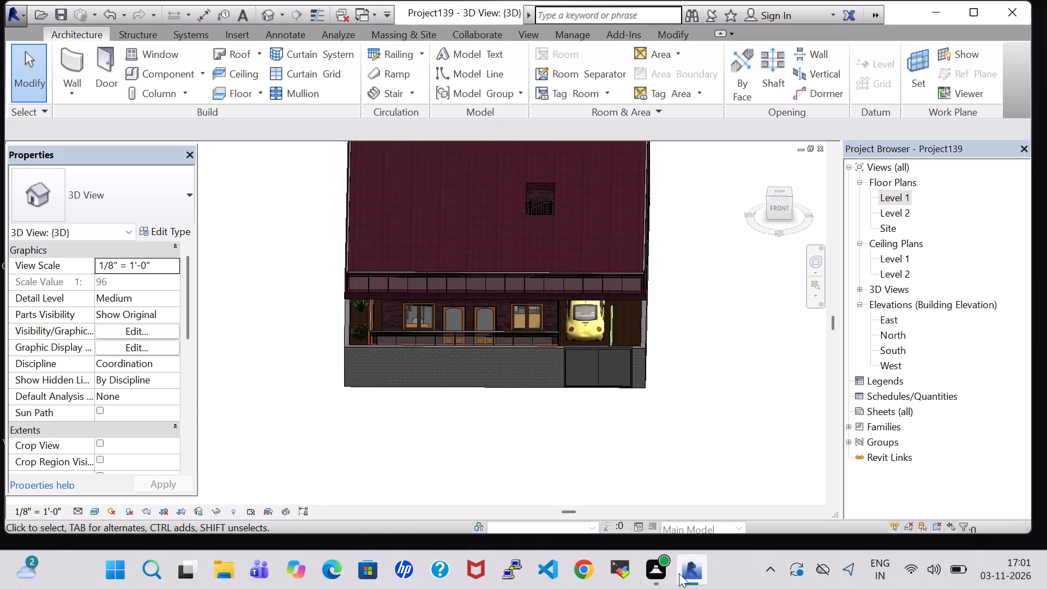